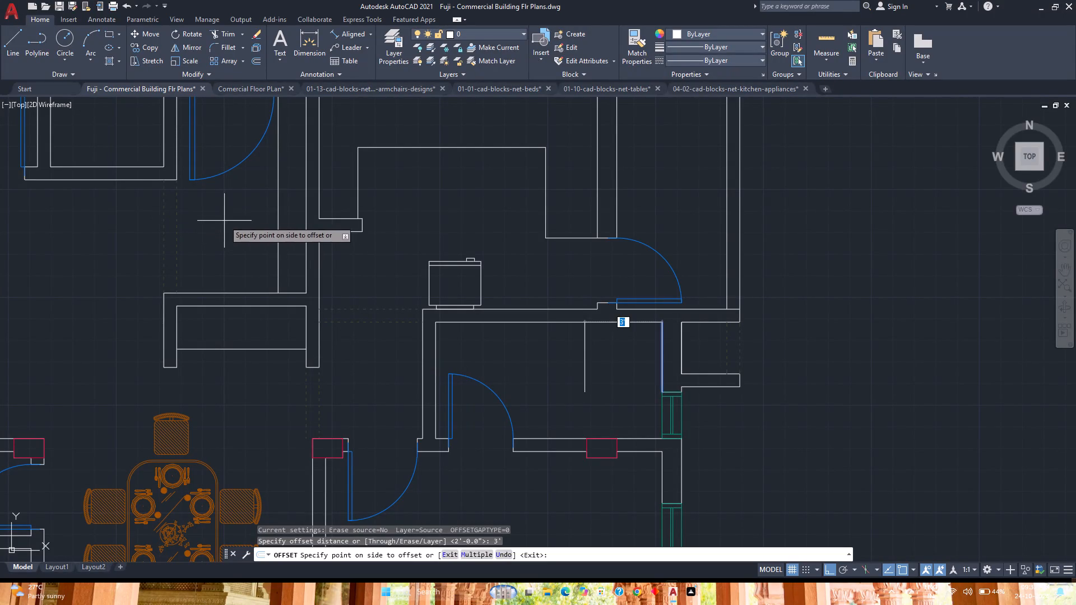
# Offset the small room's inner east wall line 3'6" west into the room.
pyautogui.scroll(2, 541, 358)
pyautogui.scroll(-1, 541, 358)
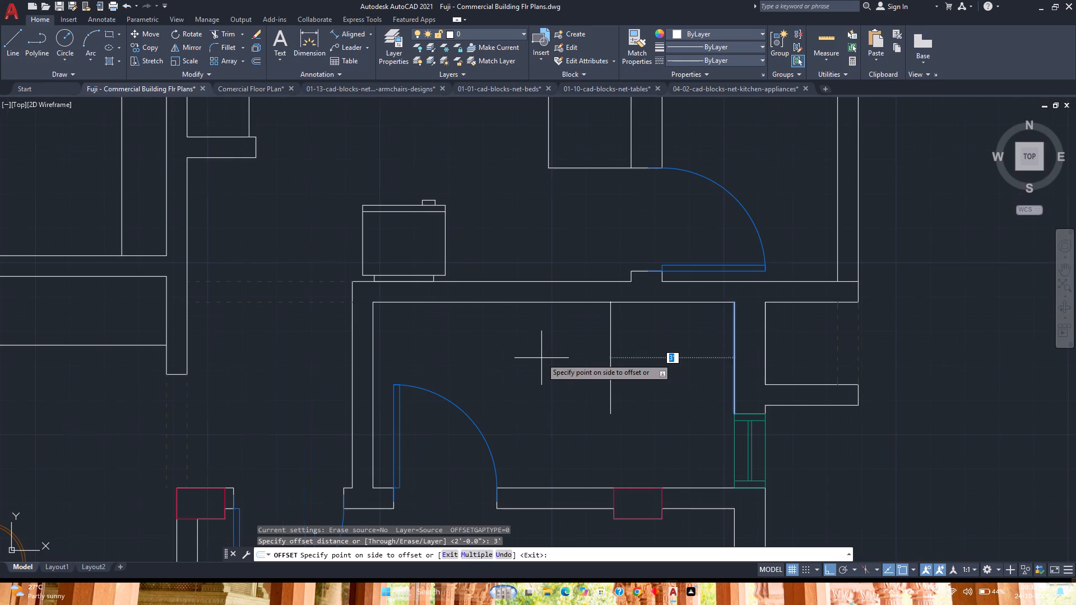
pyautogui.press('3')
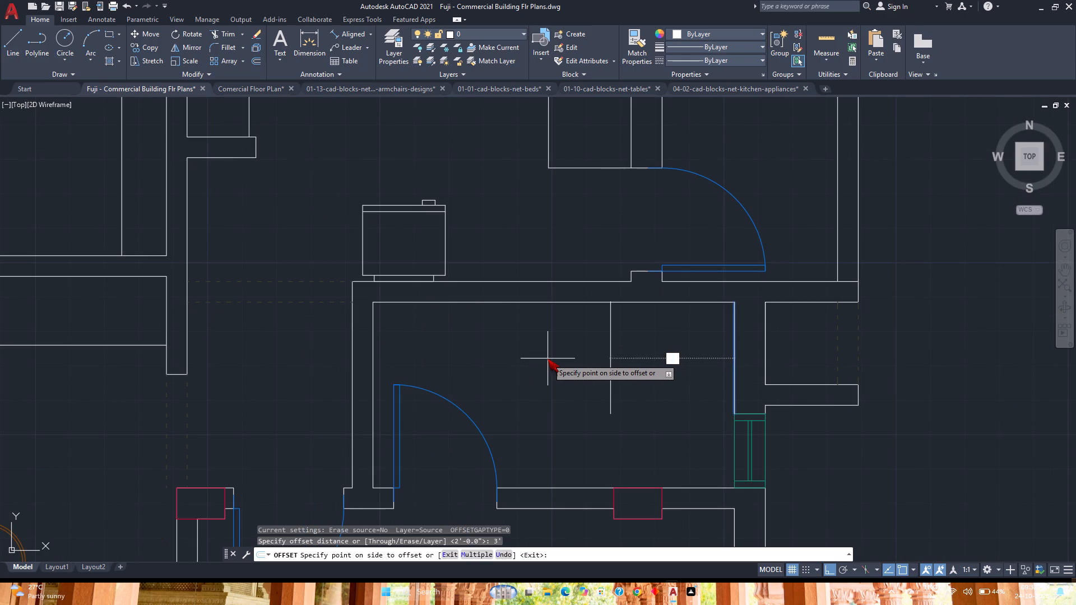
pyautogui.press("'")
pyautogui.press('6')
pyautogui.hotkey('shift', '"')
pyautogui.press('Return')
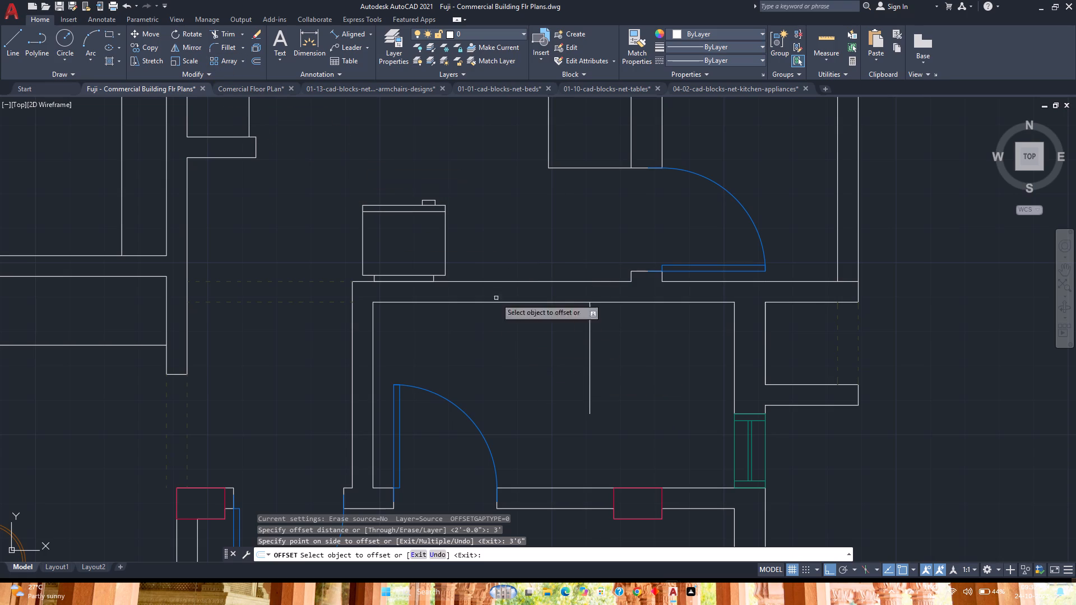
pyautogui.press('Escape')
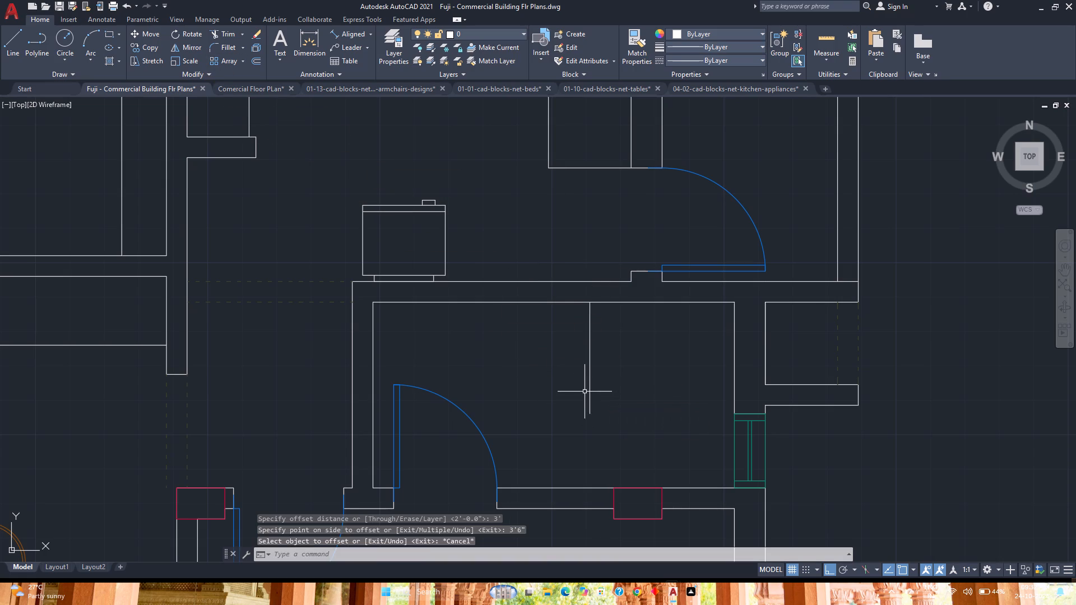
# Stretch the offset line's lower end perpendicular to the inner south wall so it spans the small room's full depth.
pyautogui.click(588, 384)
pyautogui.scroll(-3, 548, 411)
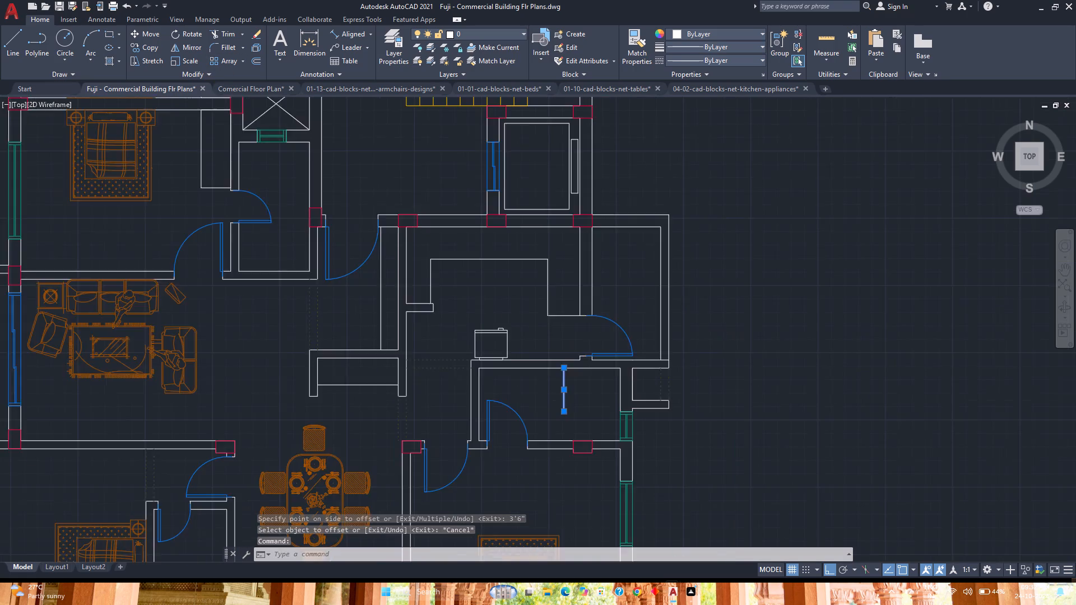
pyautogui.scroll(3, 569, 433)
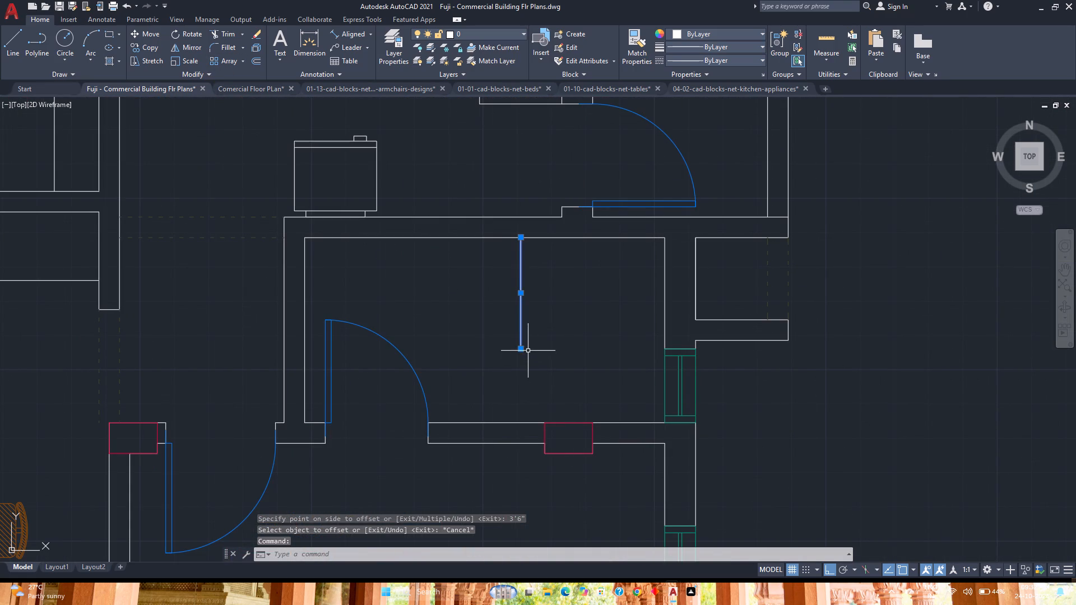
pyautogui.click(522, 351)
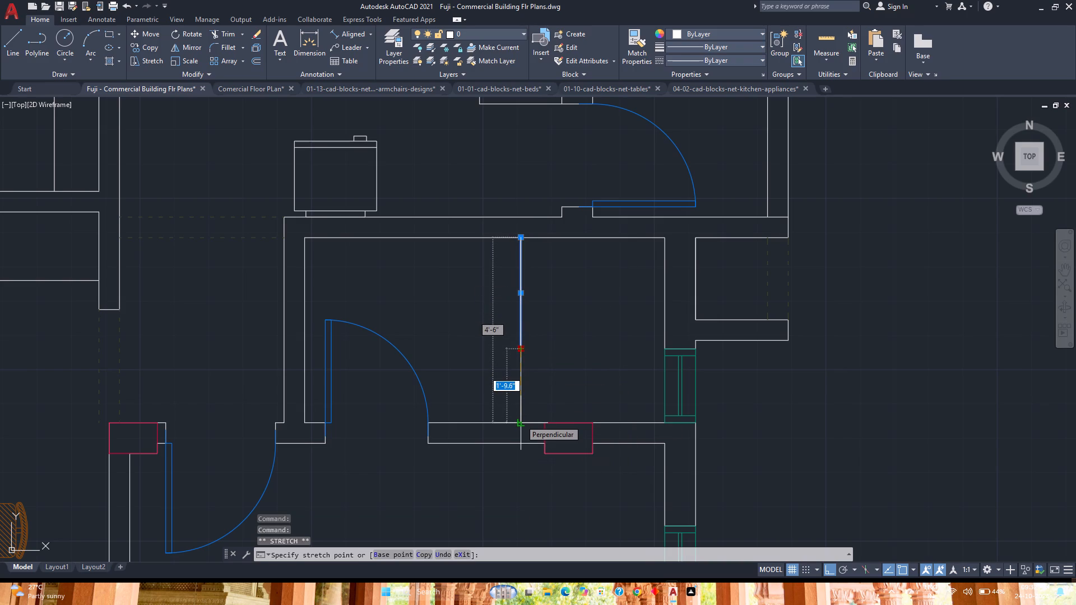
pyautogui.click(521, 420)
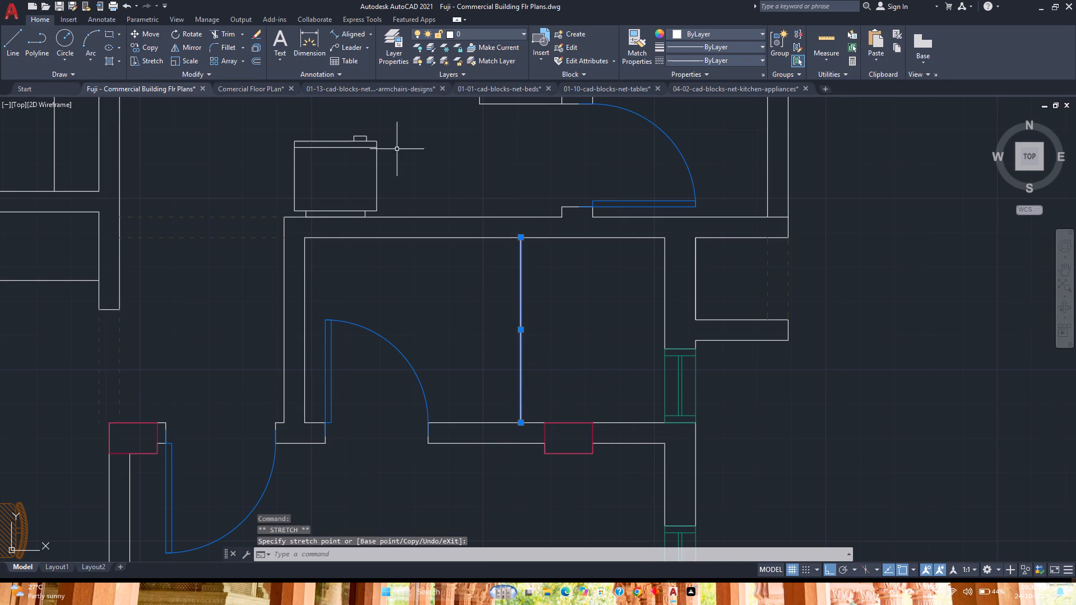
# Move the vertical line 2.5" east, using its upper endpoint as the base point.
pyautogui.click(158, 31)
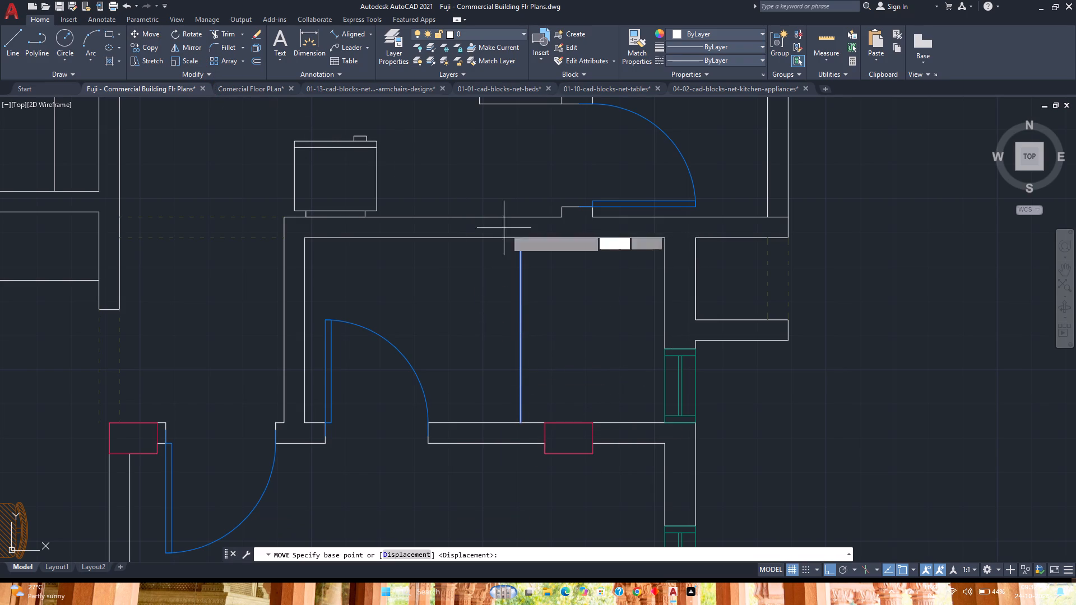
pyautogui.click(520, 240)
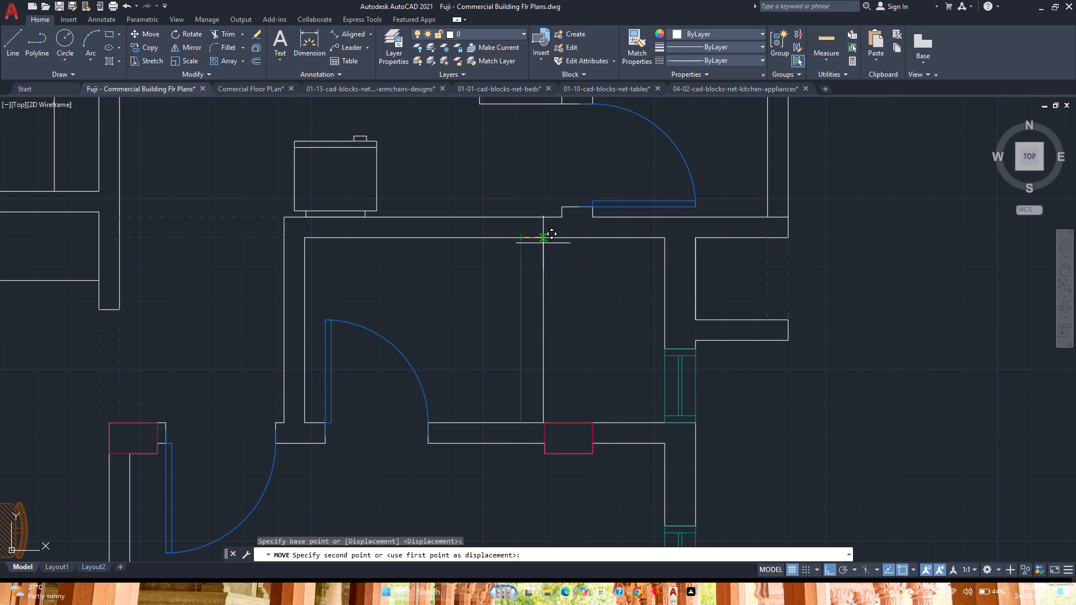
pyautogui.write('2.5')
pyautogui.press('Return')
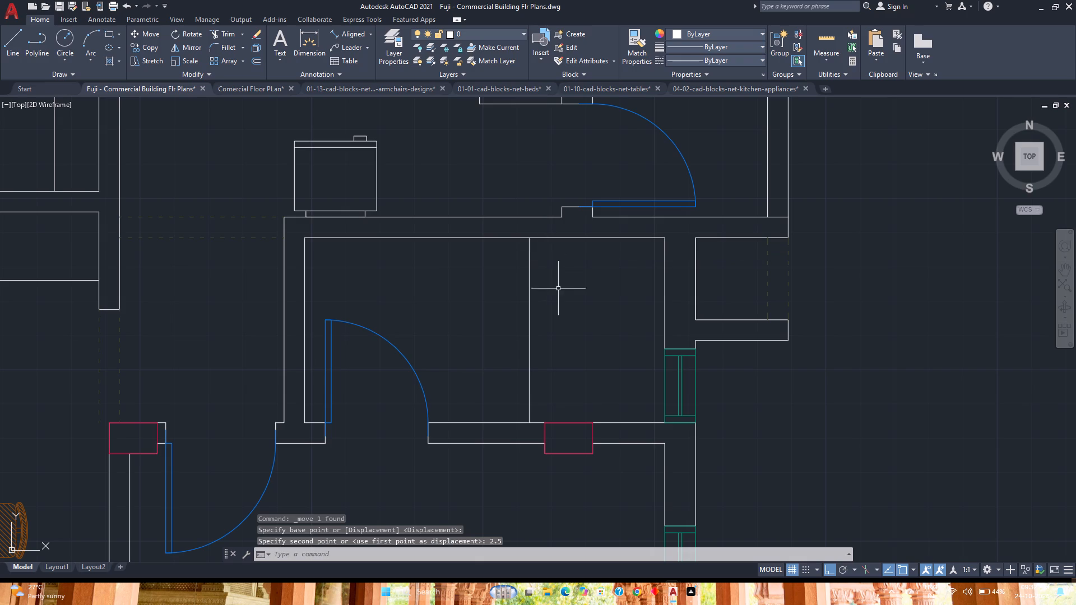
# Draw a 3'-3.5" by 4'-6" rectangle from the small room's inner northeast corner to the vertical line's lower end.
pyautogui.moveTo(559, 289); pyautogui.dragTo(426, 291, button='middle')
pyautogui.middleClick(426, 291)
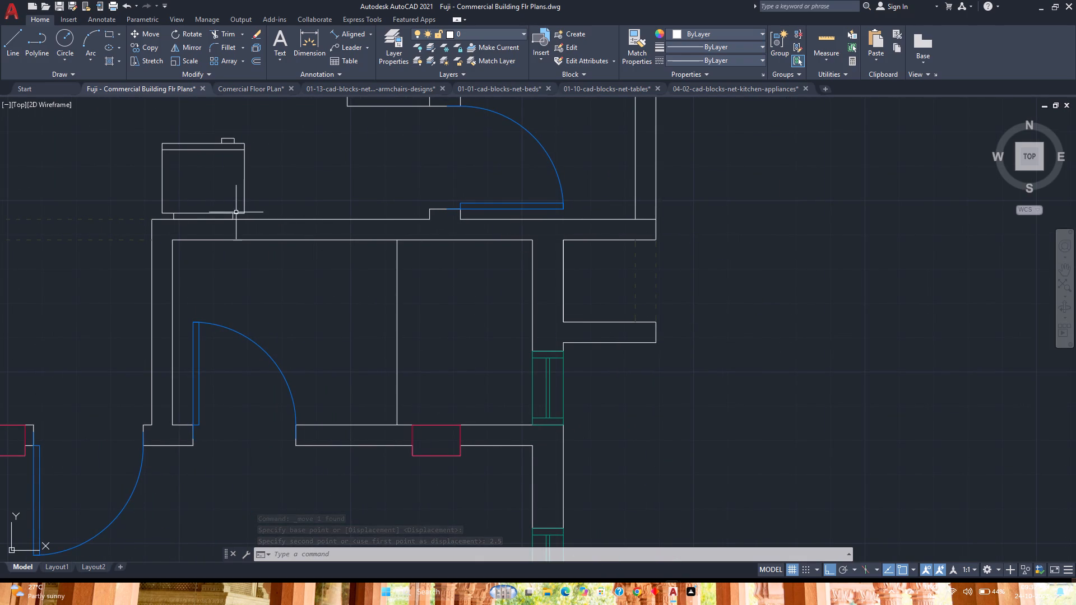
pyautogui.click(103, 31)
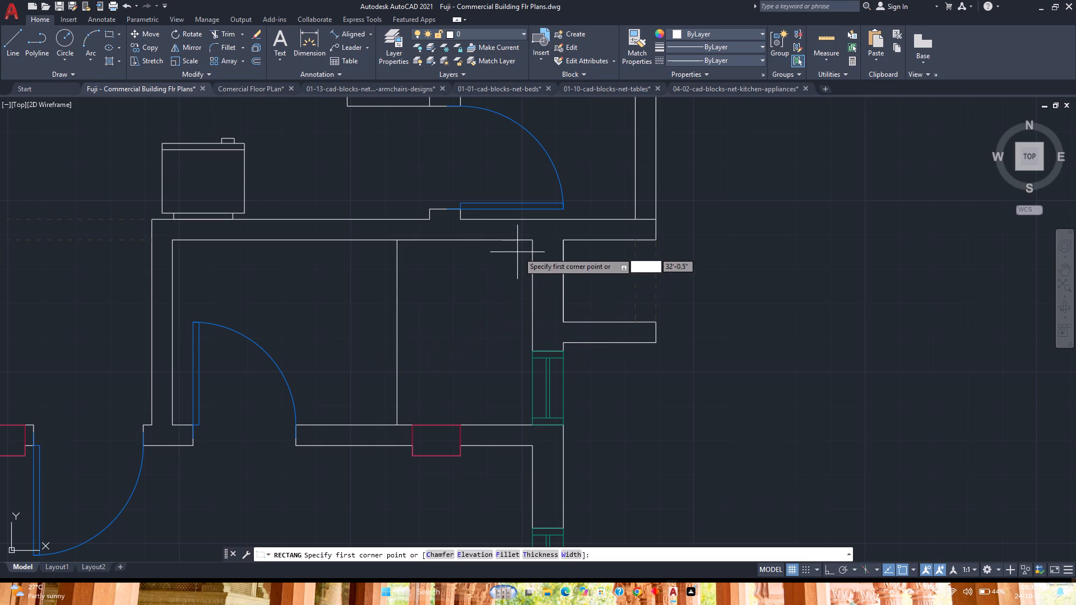
pyautogui.click(534, 241)
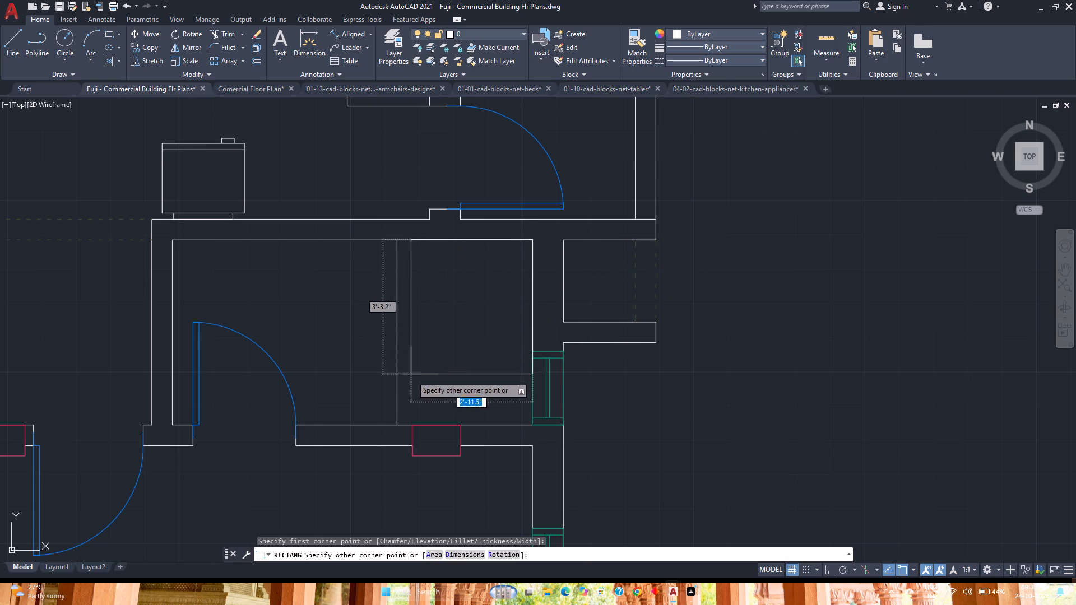
pyautogui.click(397, 424)
pyautogui.press('Escape')
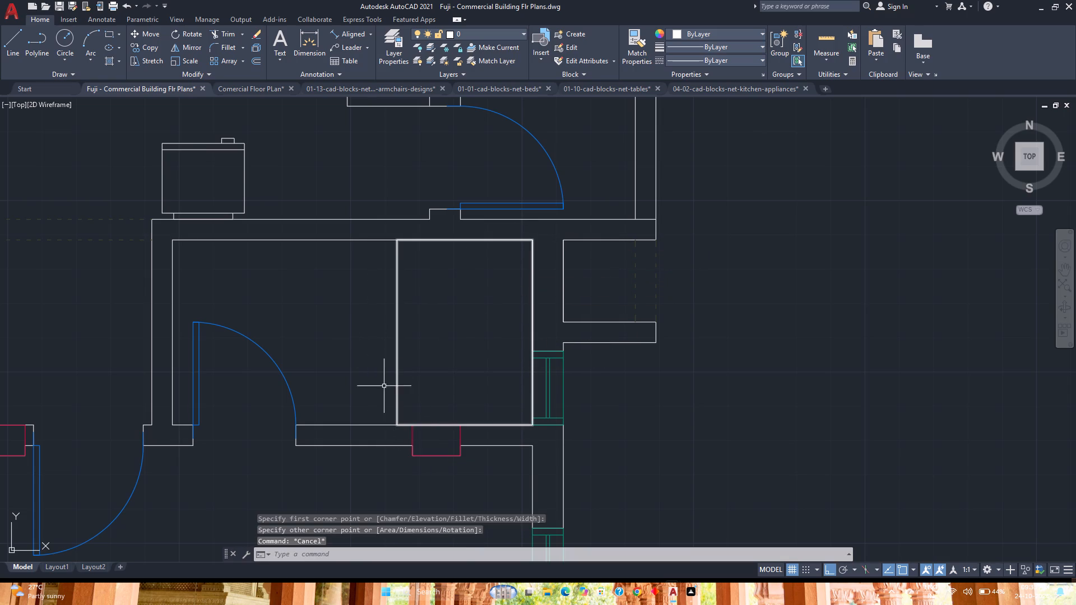
# Move the rectangle about 3'-9" east, clear of the vertical line, and erase that line.
pyautogui.click(396, 343)
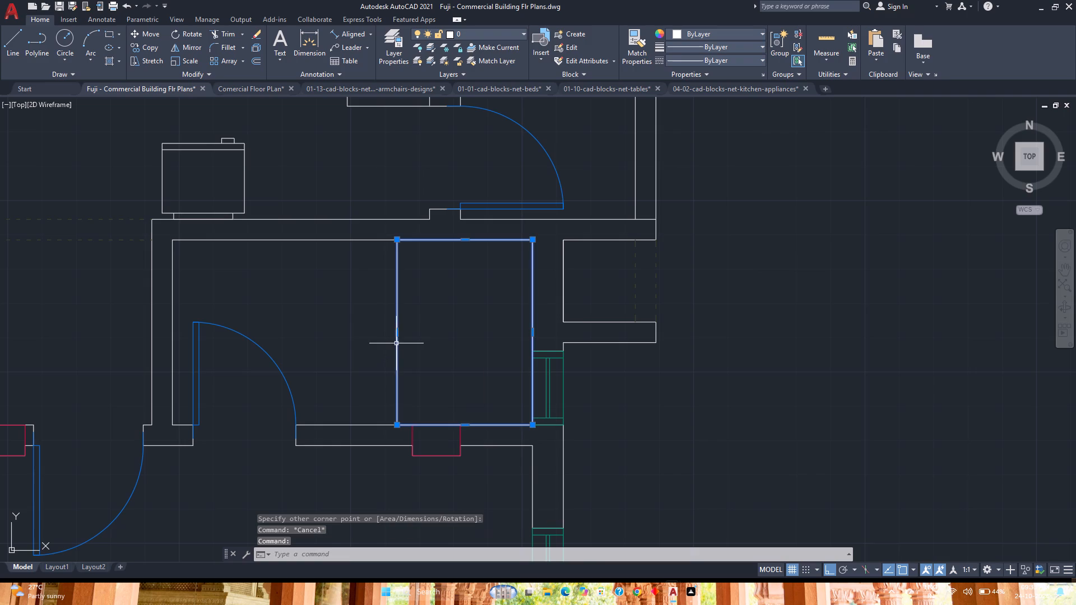
pyautogui.click(149, 38)
pyautogui.click(530, 240)
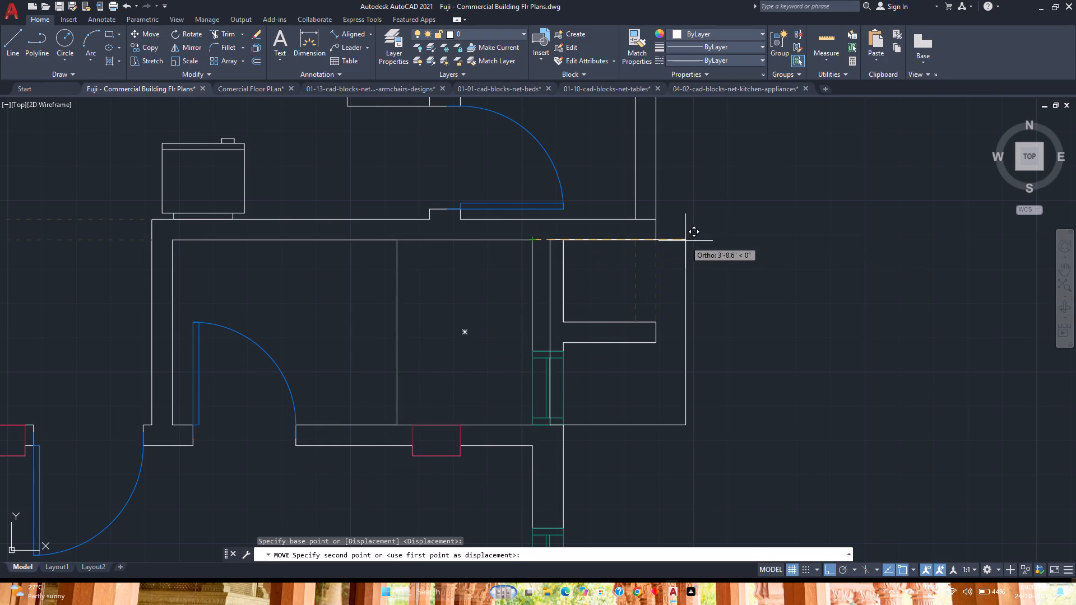
pyautogui.click(685, 241)
pyautogui.click(461, 328)
pyautogui.click(382, 301)
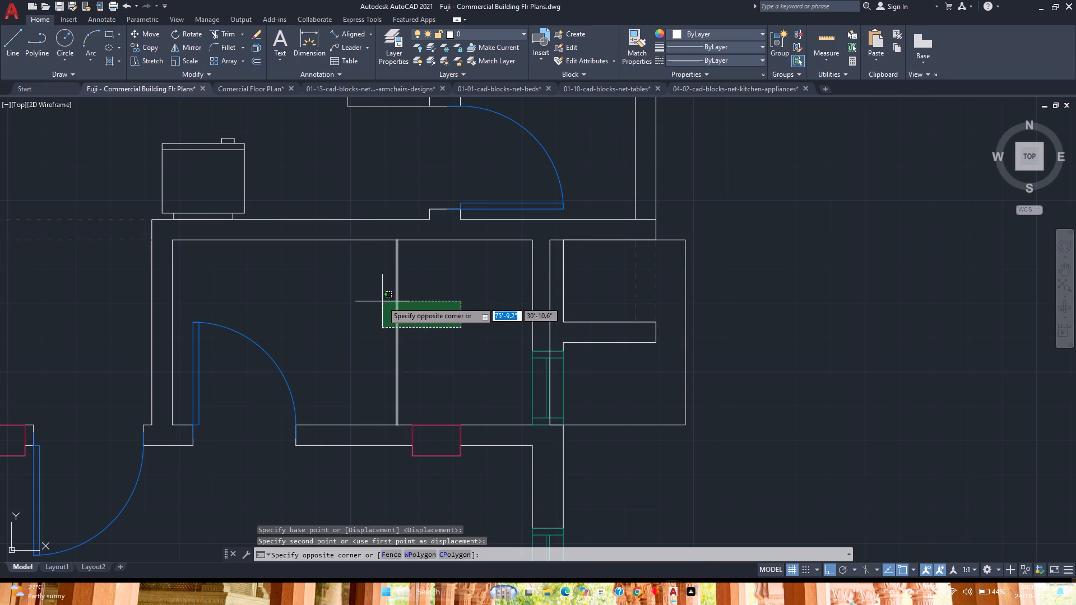
pyautogui.press('Delete')
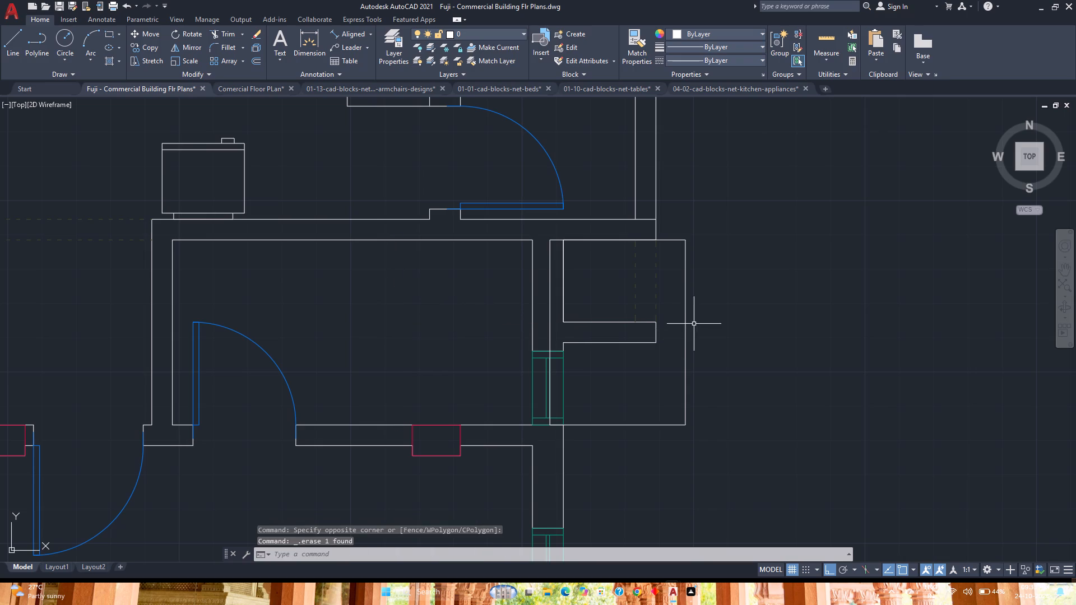
# Move the rectangle back into the small room, placing its northeast corner on the room's inner northeast corner.
pyautogui.click(687, 305)
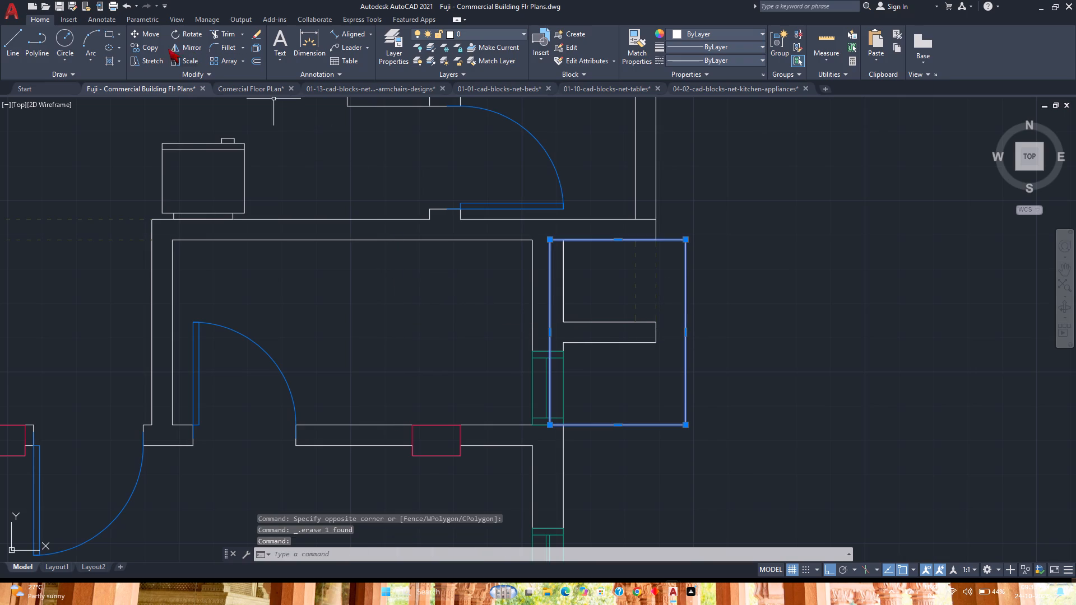
pyautogui.click(150, 32)
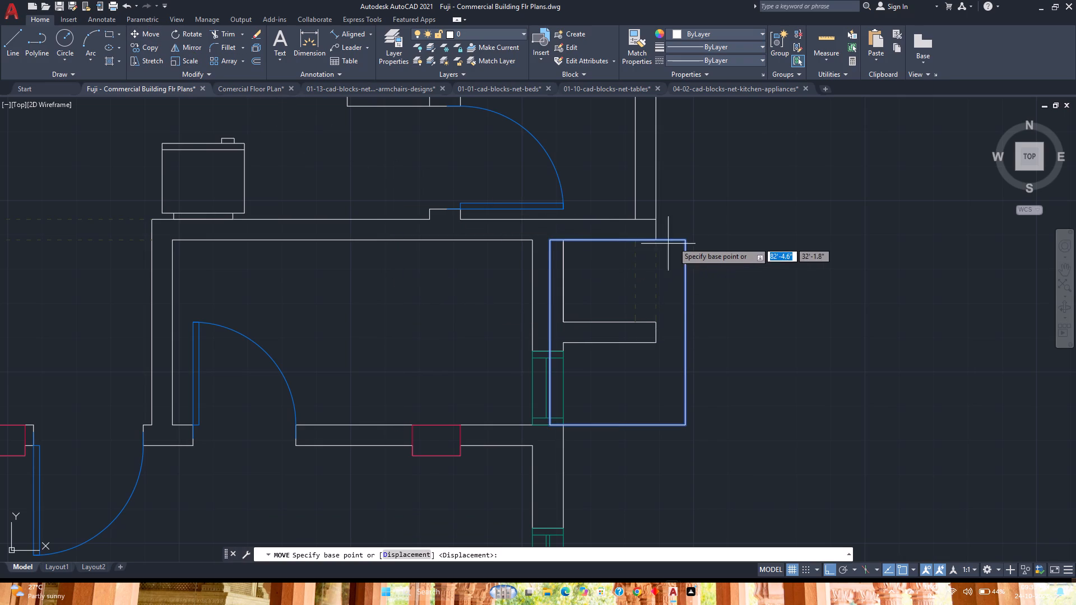
pyautogui.click(687, 240)
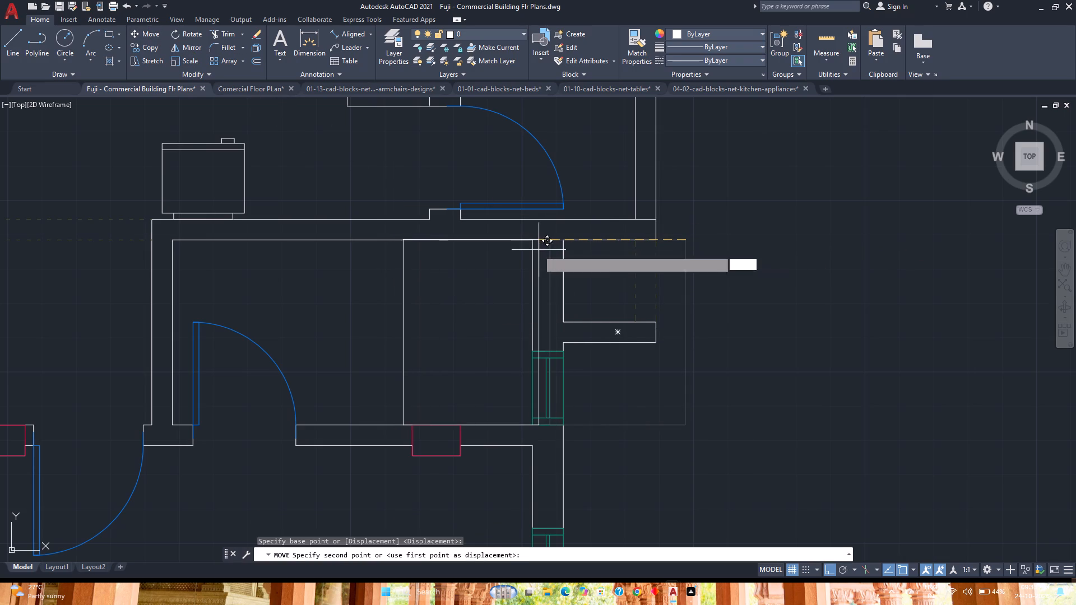
pyautogui.click(530, 241)
# Draw two diagonal lines between opposite corners of the rectangle to mark it with an X.
pyautogui.scroll(-1, 424, 309)
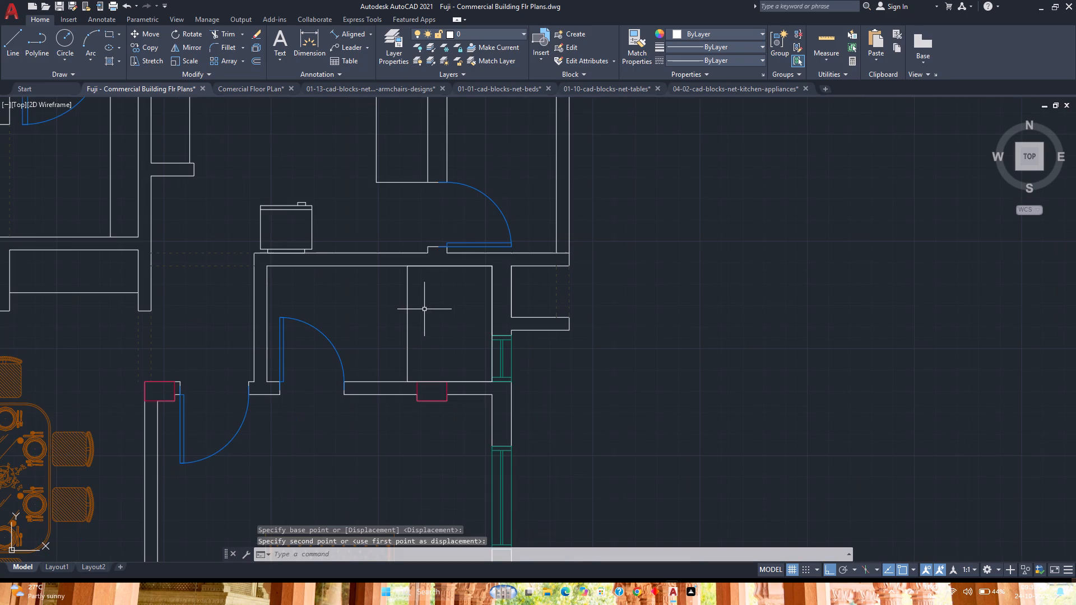
pyautogui.scroll(2, 433, 345)
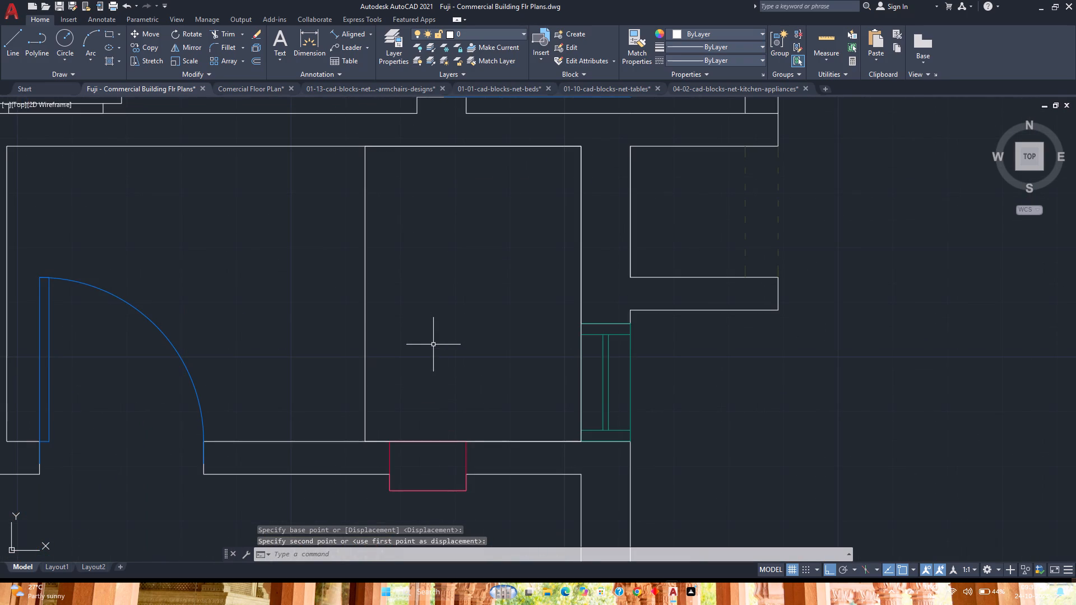
pyautogui.click(7, 44)
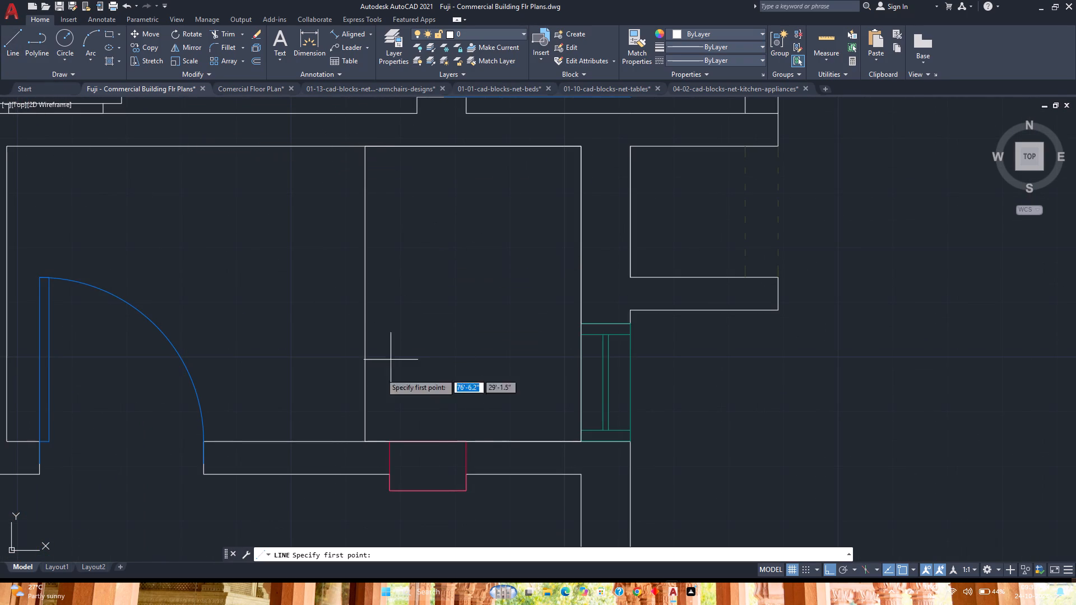
pyautogui.click(364, 440)
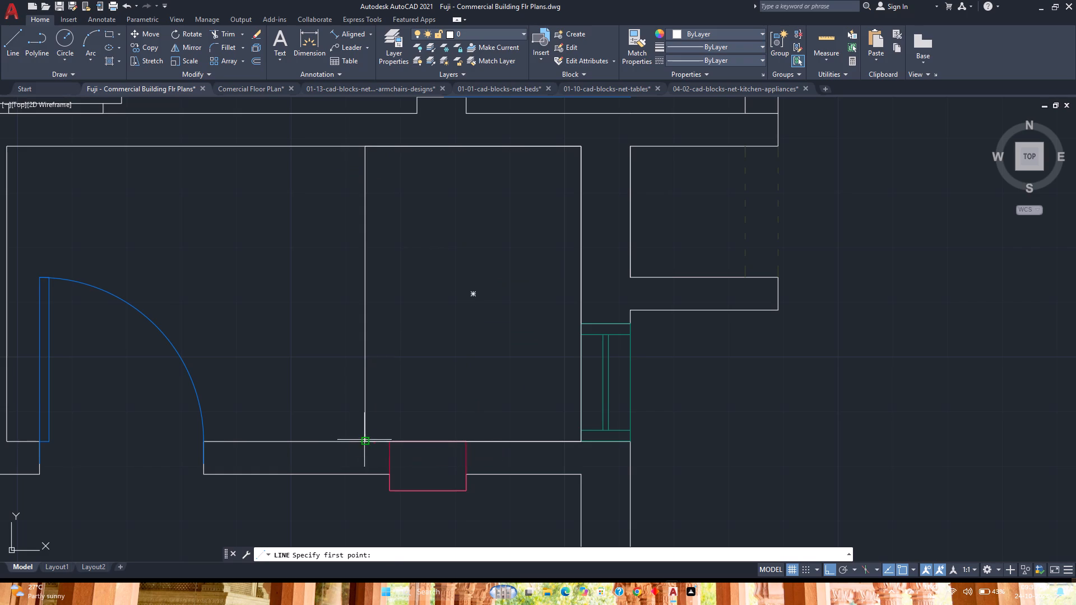
pyautogui.click(581, 147)
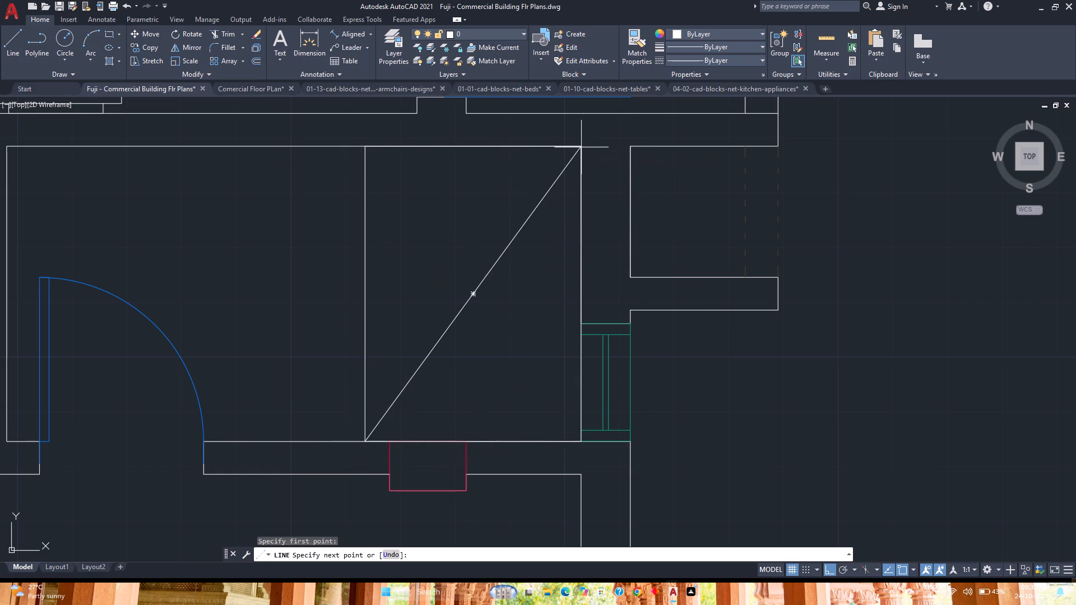
pyautogui.press('Escape')
pyautogui.press('space')
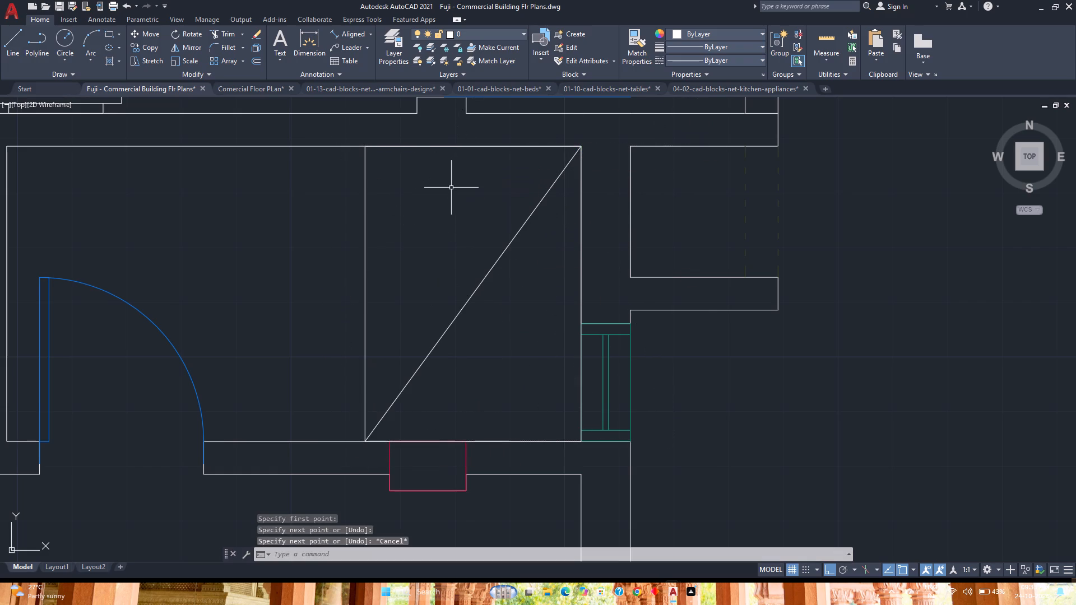
pyautogui.click(363, 147)
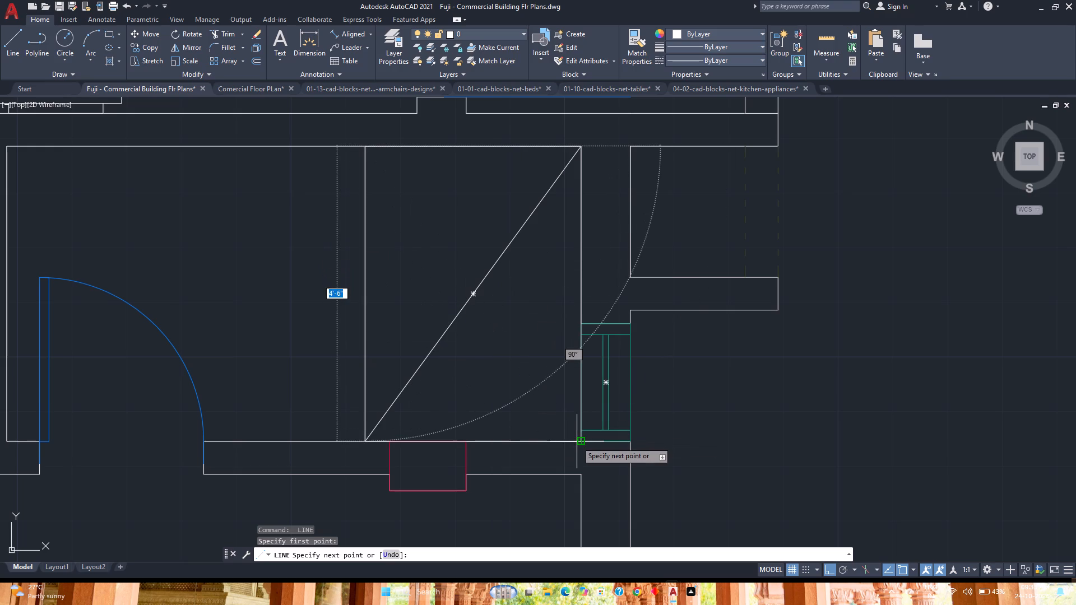
pyautogui.click(577, 441)
pyautogui.press('Escape')
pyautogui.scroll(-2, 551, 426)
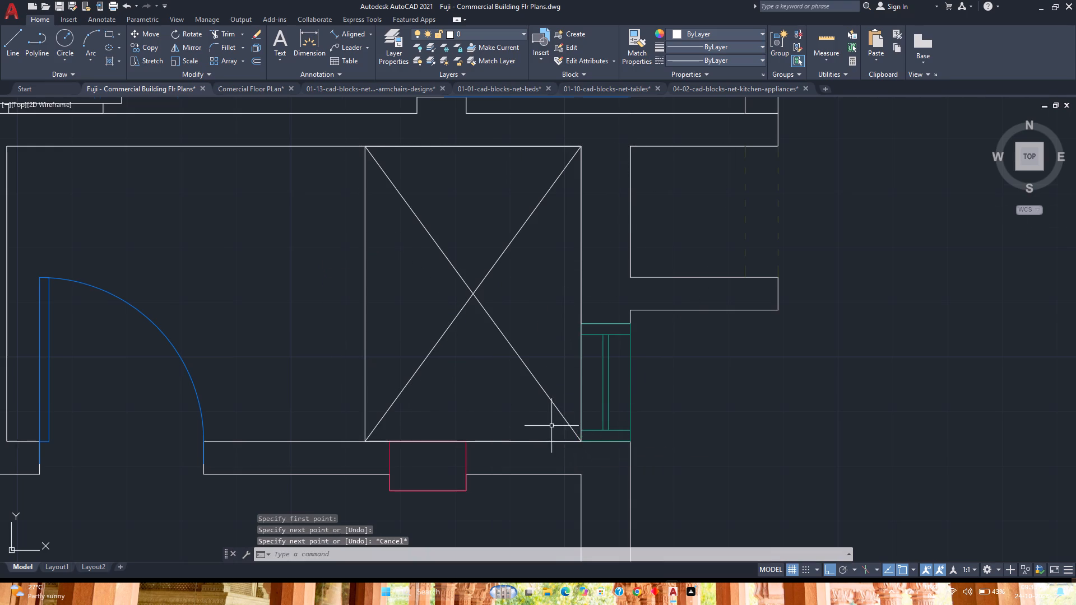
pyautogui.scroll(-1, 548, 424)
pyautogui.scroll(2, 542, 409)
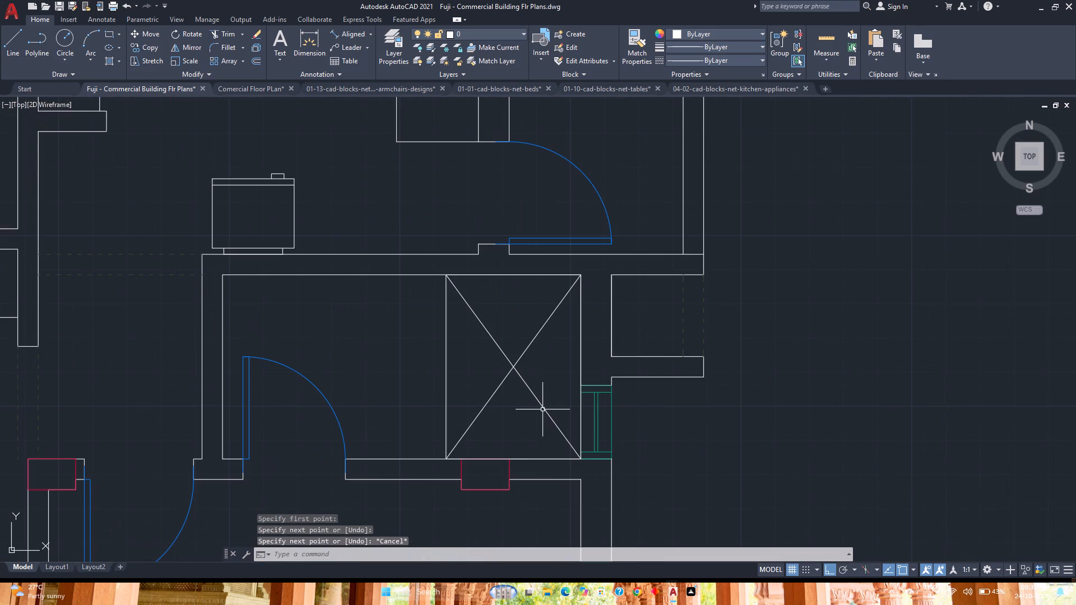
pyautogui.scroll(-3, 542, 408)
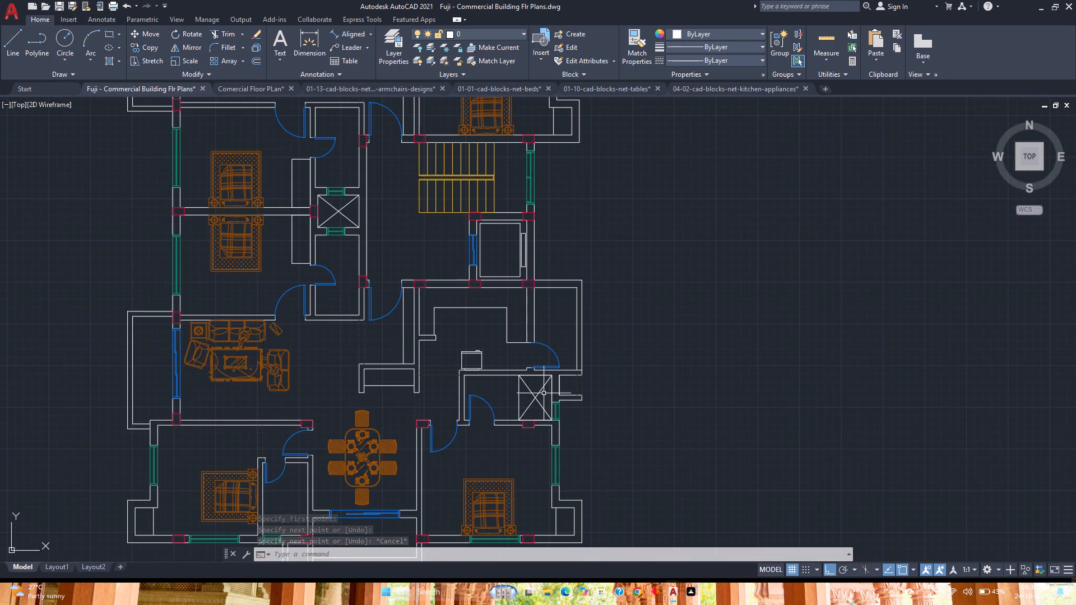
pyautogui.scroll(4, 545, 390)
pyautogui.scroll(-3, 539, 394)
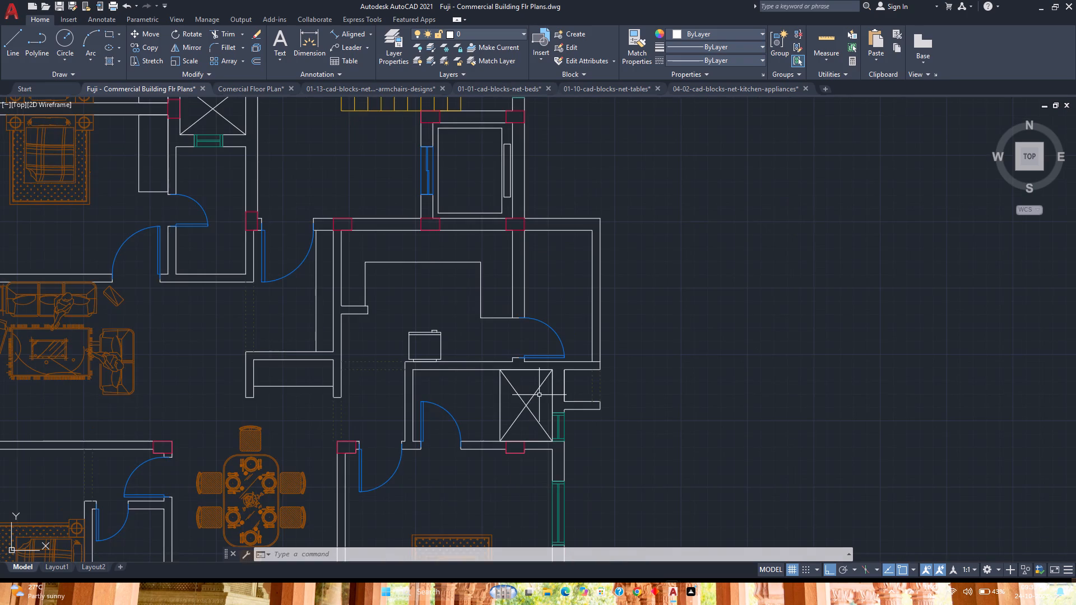
# Copy the X-marked rectangle by its northeast corner to the inner northeast corner of the small room below the upper apartment's kitchen.
pyautogui.scroll(-2, 537, 400)
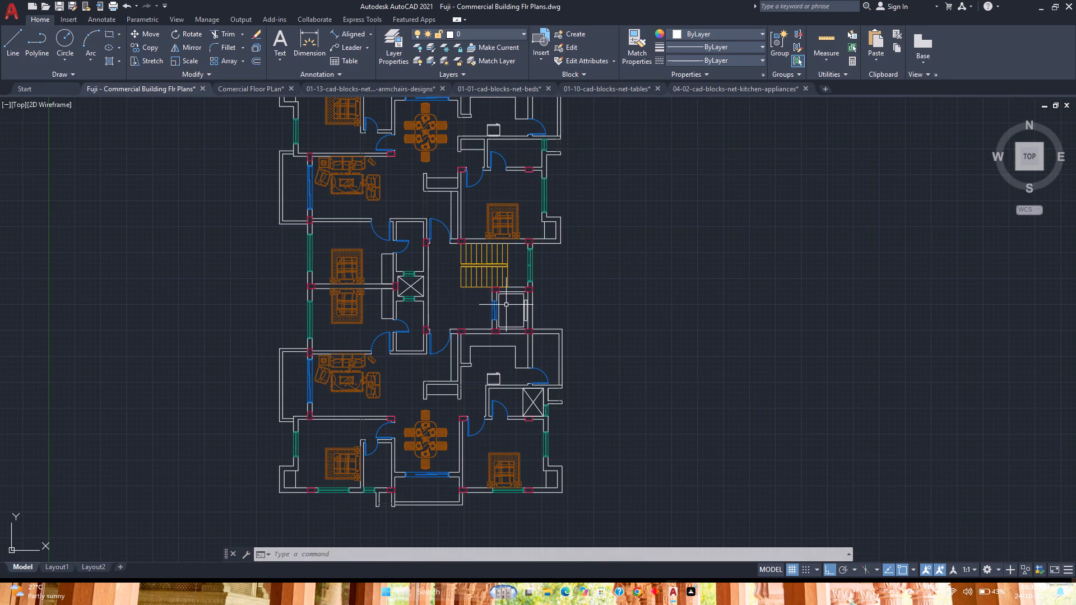
pyautogui.scroll(3, 502, 308)
pyautogui.scroll(-1, 502, 308)
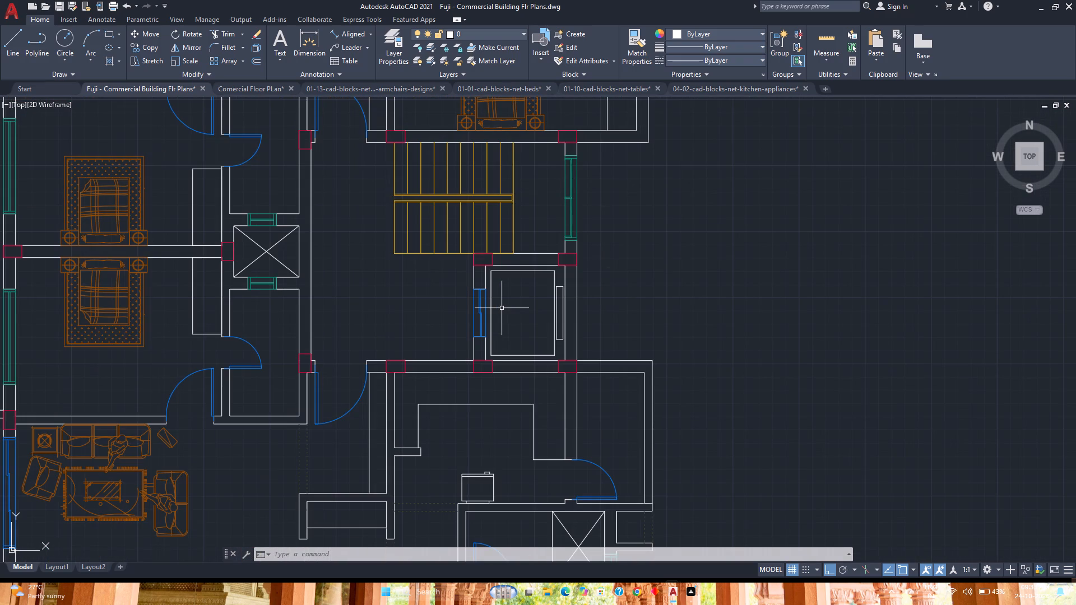
pyautogui.scroll(-1, 502, 308)
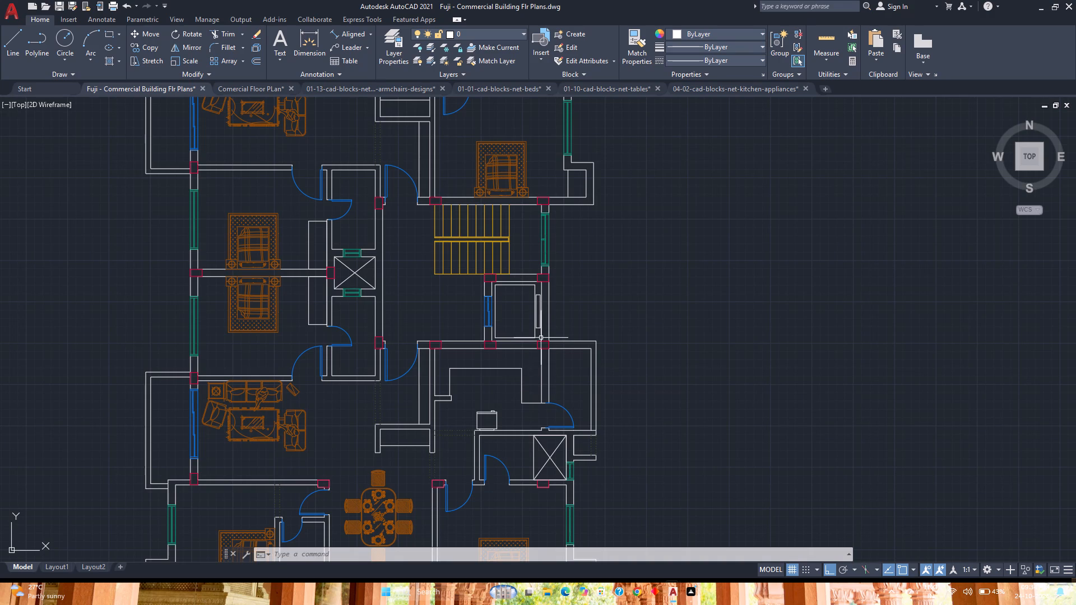
pyautogui.click(555, 457)
pyautogui.click(516, 452)
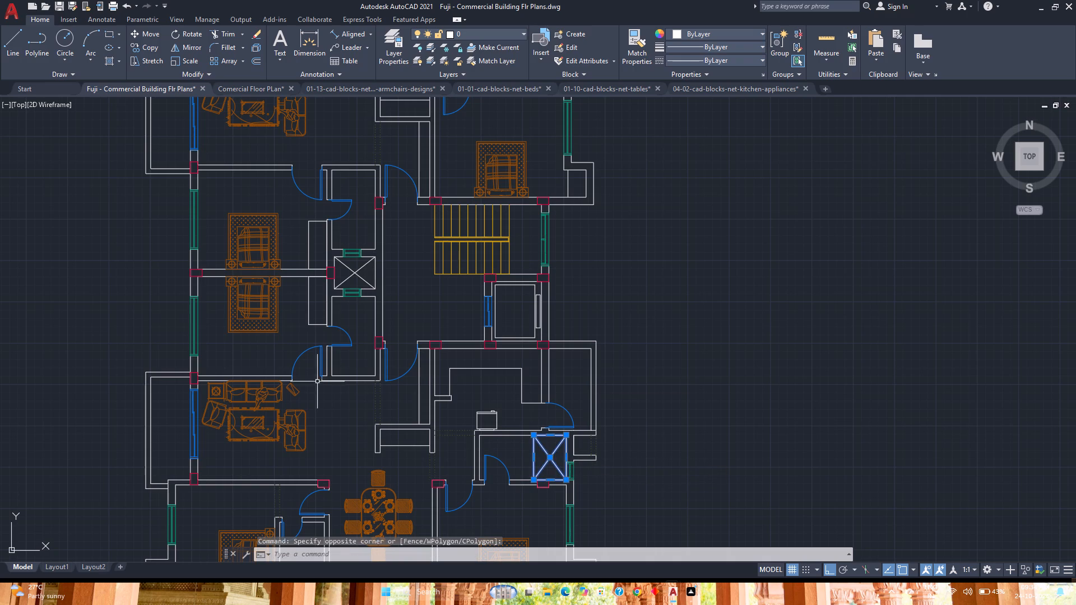
pyautogui.click(149, 43)
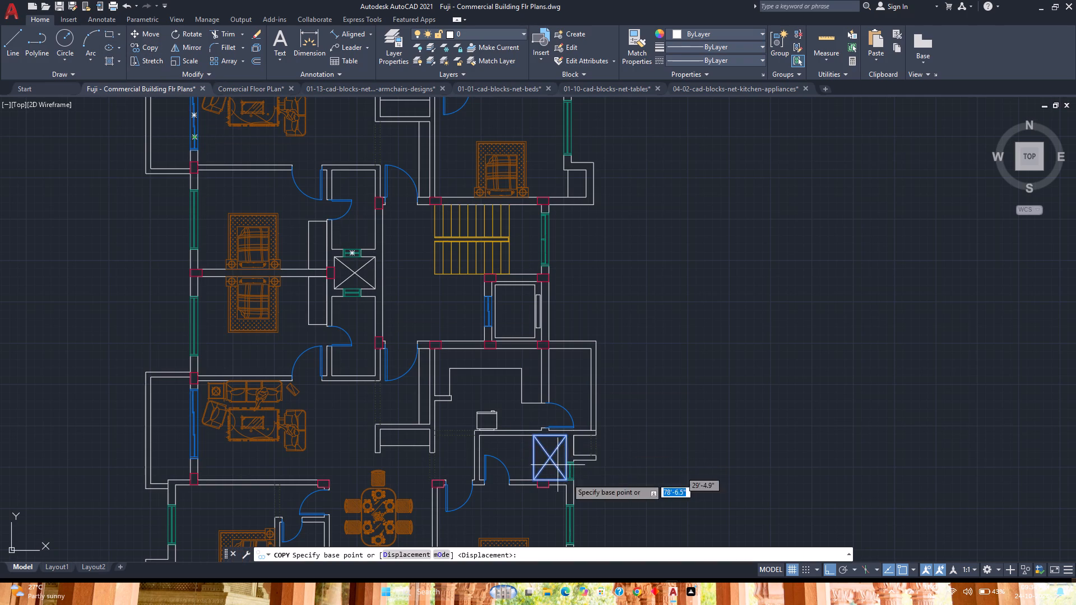
pyautogui.scroll(3, 570, 450)
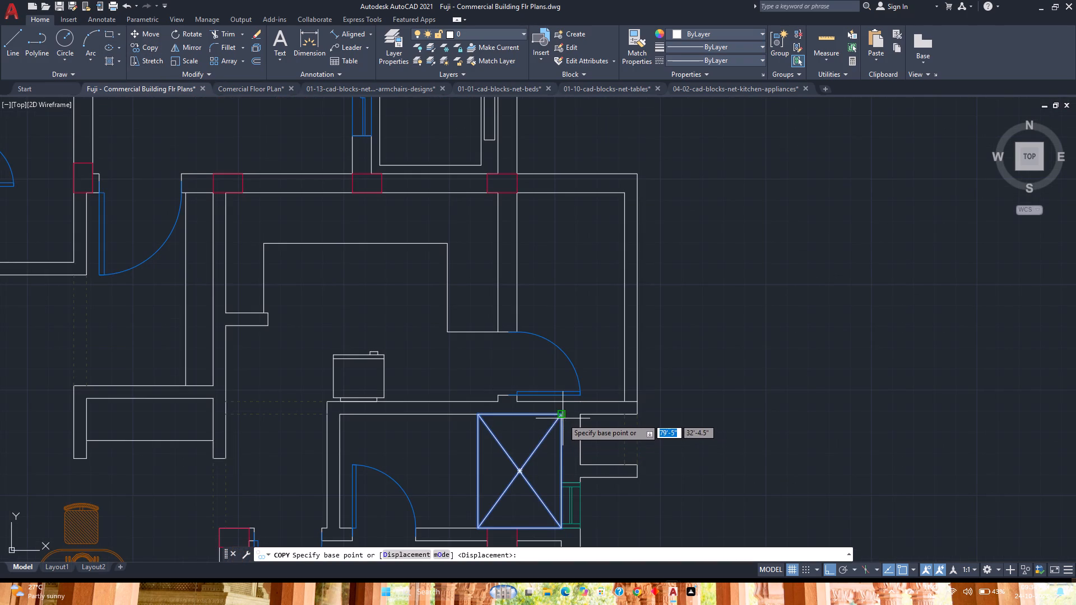
pyautogui.click(562, 415)
pyautogui.scroll(-6, 562, 415)
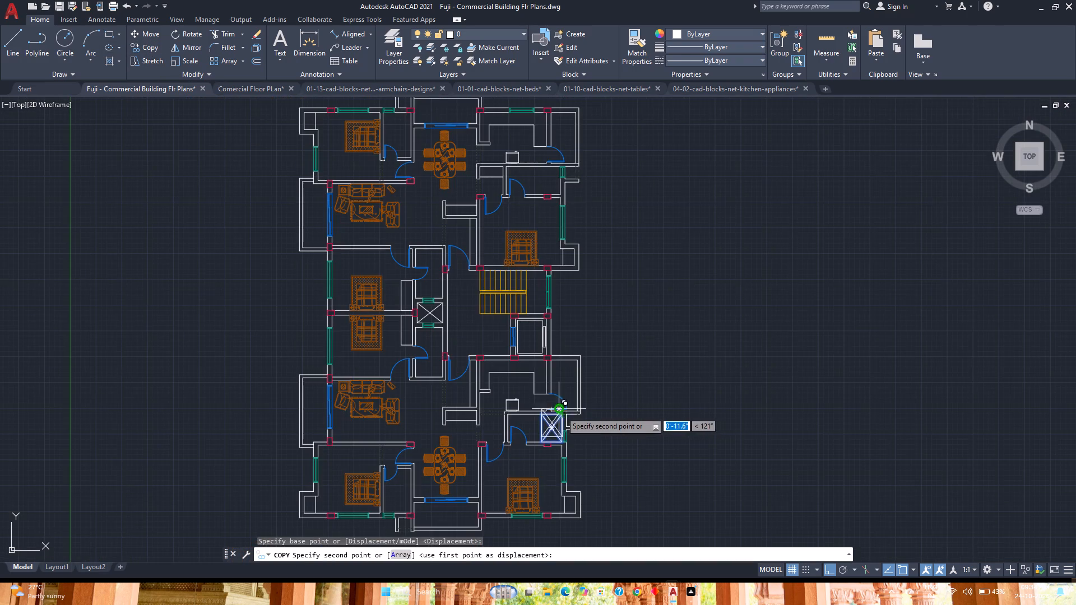
pyautogui.scroll(-2, 561, 412)
pyautogui.scroll(3, 556, 311)
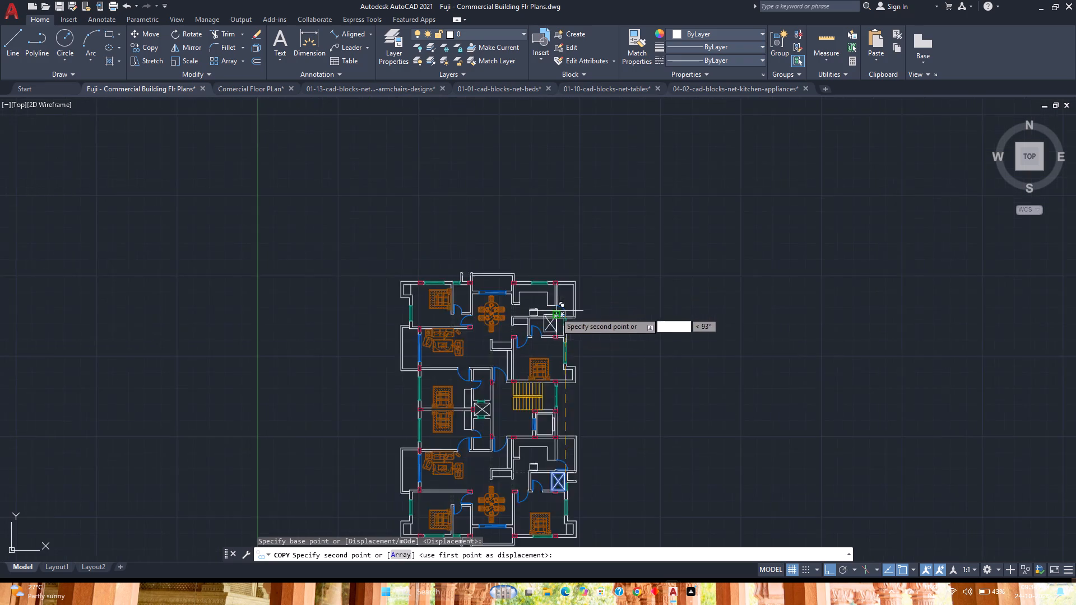
pyautogui.scroll(3, 555, 312)
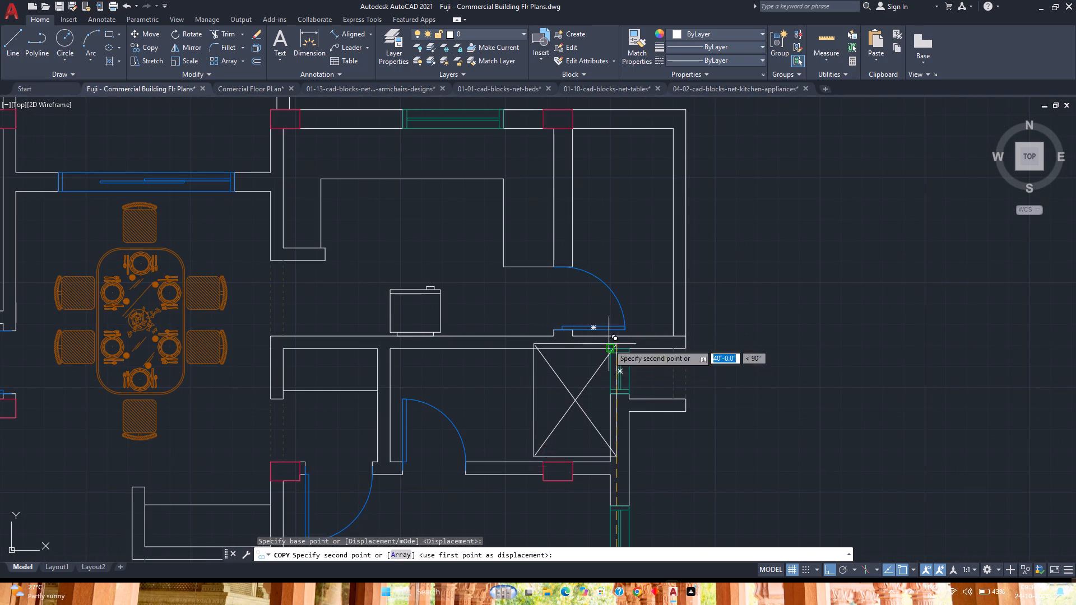
pyautogui.click(610, 352)
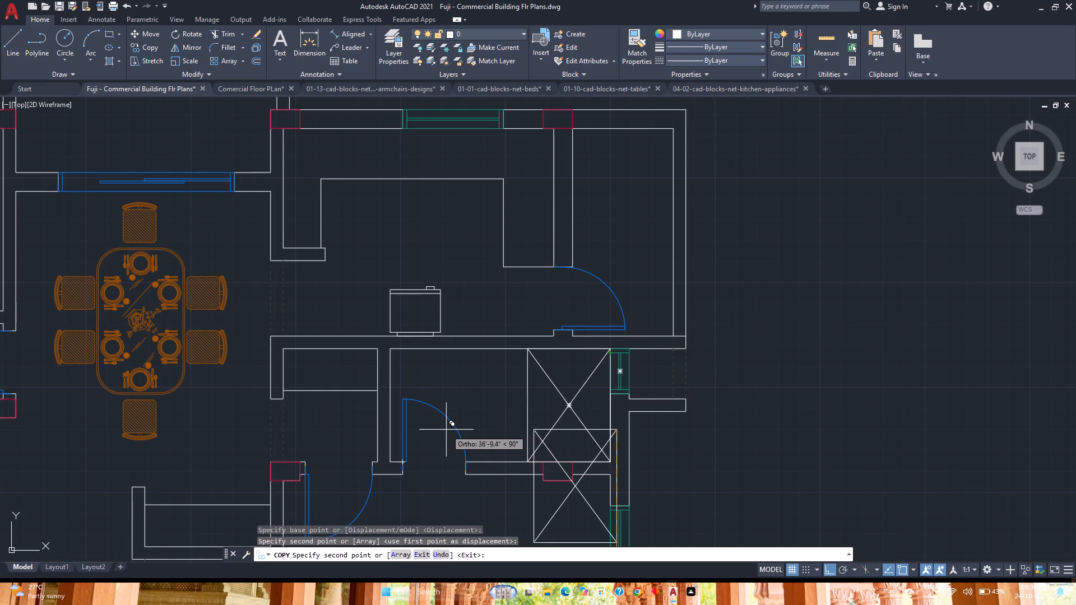
pyautogui.press('Escape')
# Save the drawing.
pyautogui.scroll(-2, 466, 412)
pyautogui.moveTo(466, 412); pyautogui.dragTo(502, 368, button='middle')
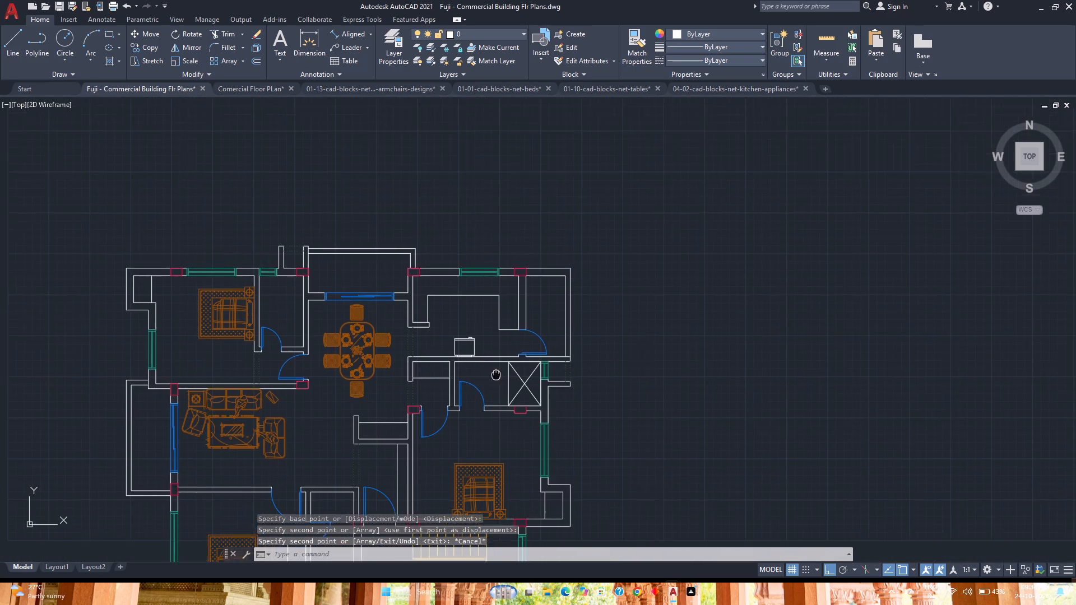
pyautogui.moveTo(502, 368); pyautogui.dragTo(503, 366, button='middle')
pyautogui.hotkey('ctrl', 's')
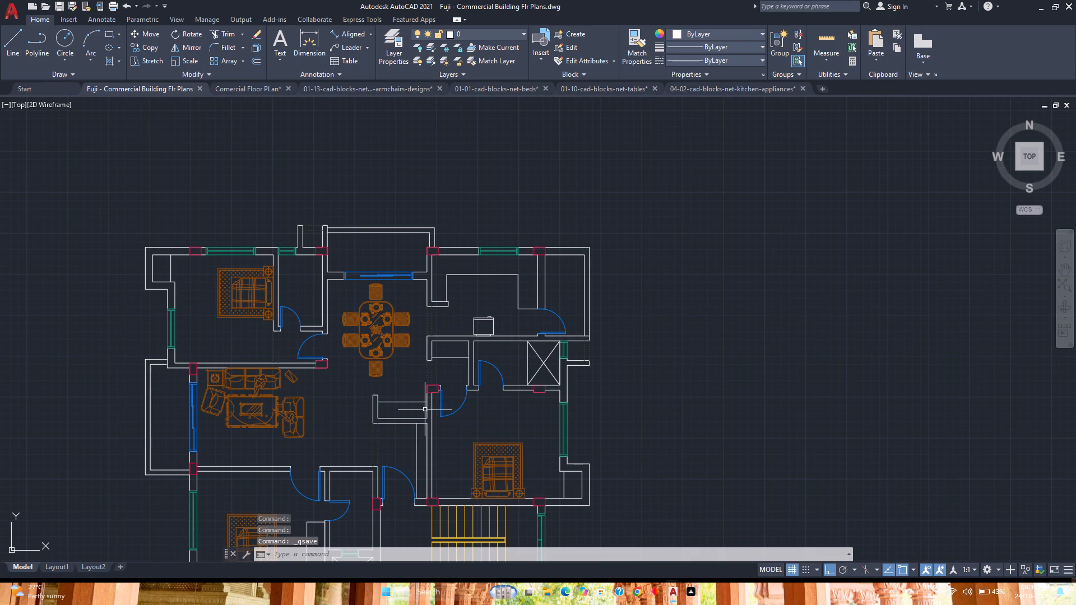
# Draw a 4'-4.5" by 2'-9" rectangle across the south end of the small room below the central shaft, up to the column's lower corner.
pyautogui.moveTo(400, 422); pyautogui.dragTo(428, 374, button='middle')
pyautogui.rightClick(401, 422)
pyautogui.middleClick(428, 373)
pyautogui.middleClick(428, 373)
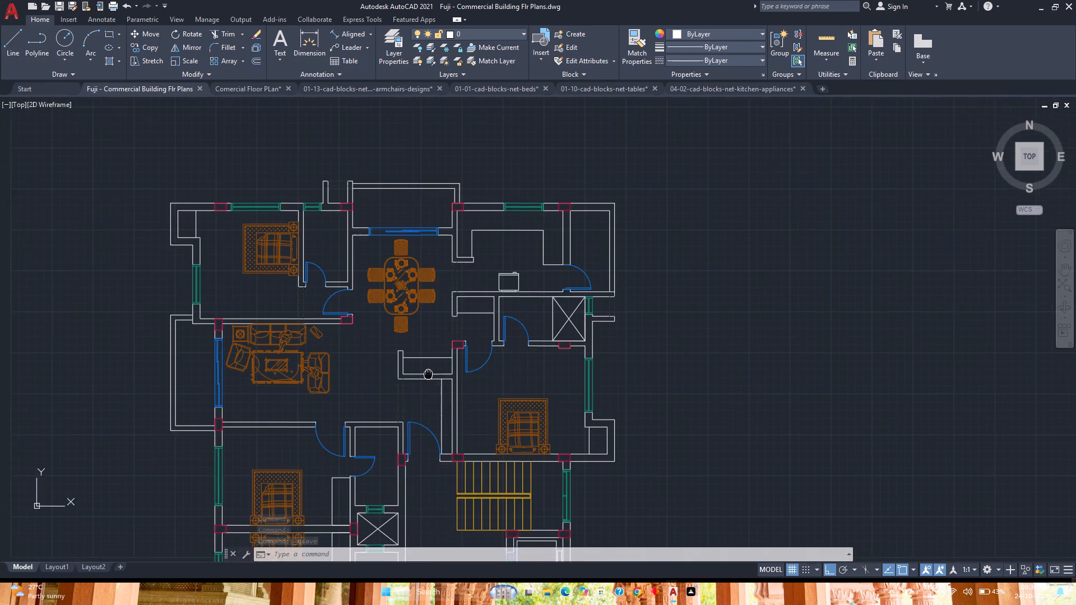
pyautogui.scroll(2, 526, 390)
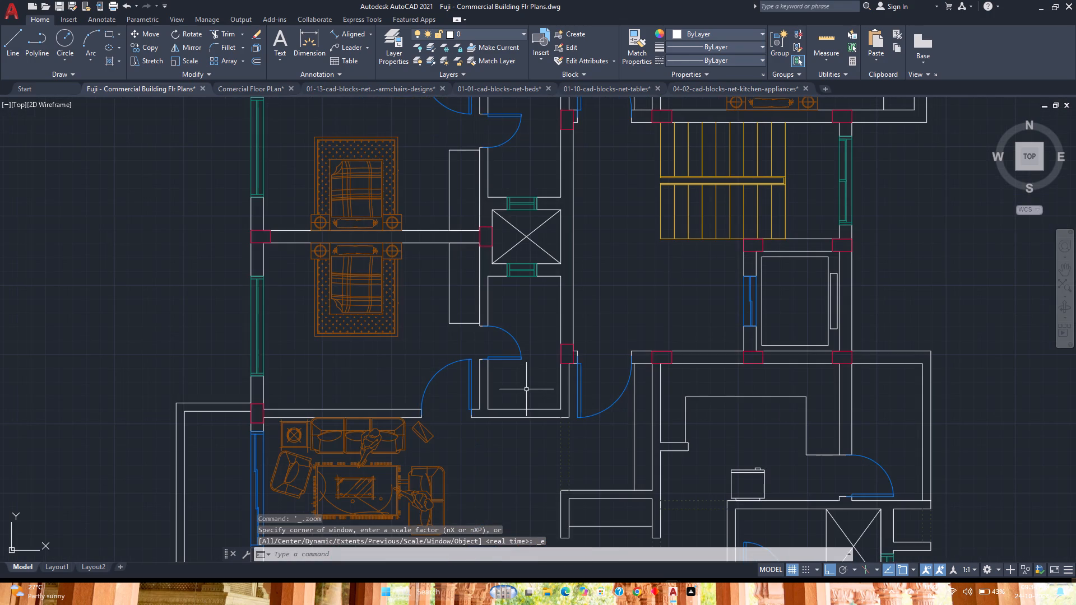
pyautogui.scroll(1, 524, 392)
pyautogui.moveTo(524, 392); pyautogui.dragTo(509, 354, button='middle')
pyautogui.middleClick(509, 352)
pyautogui.middleClick(508, 351)
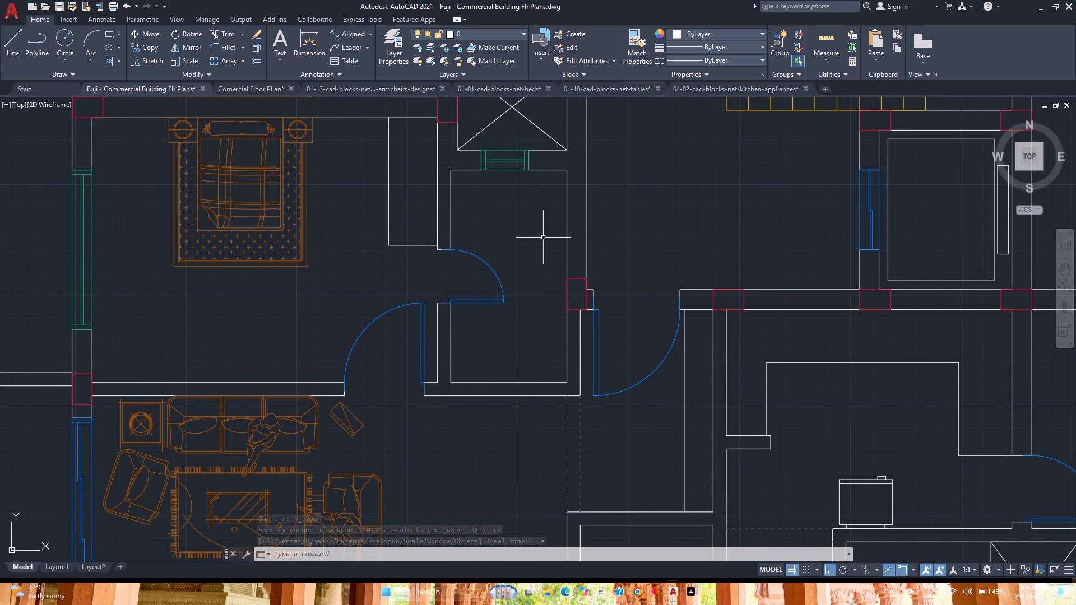
pyautogui.click(826, 35)
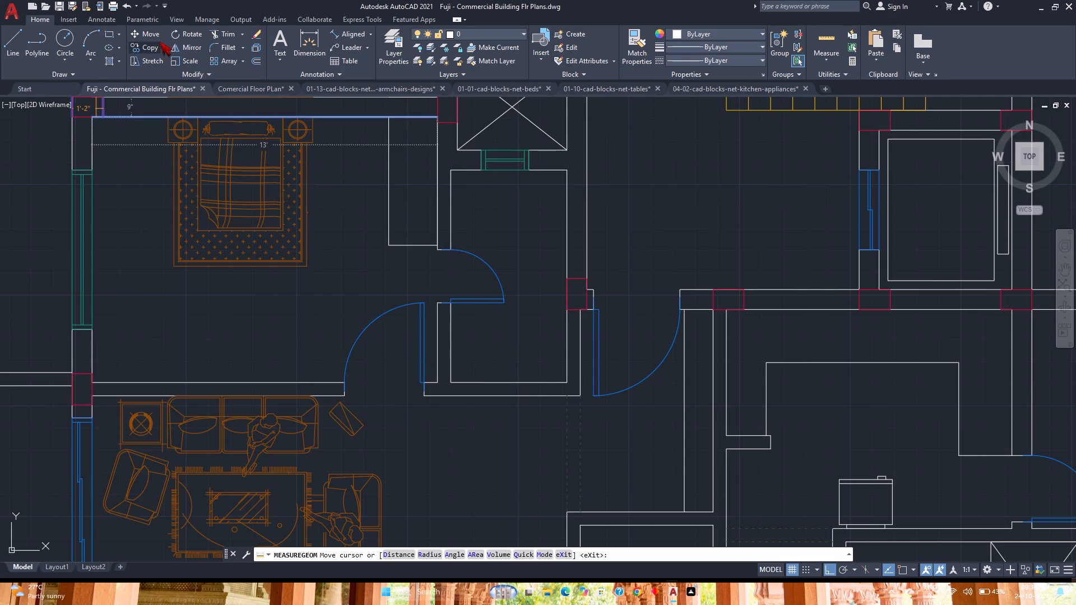
pyautogui.click(108, 32)
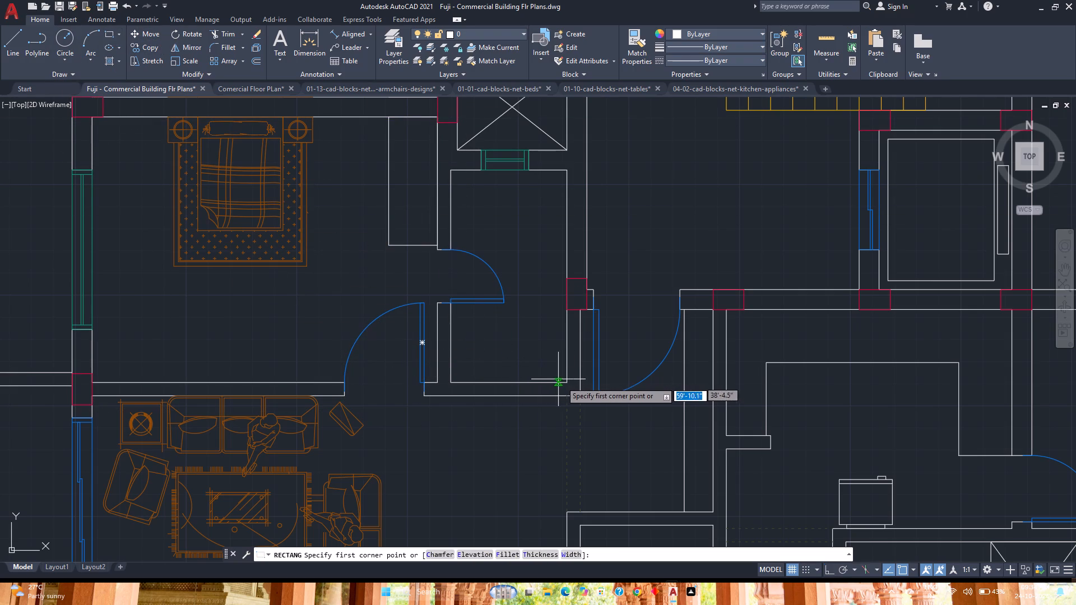
pyautogui.click(453, 381)
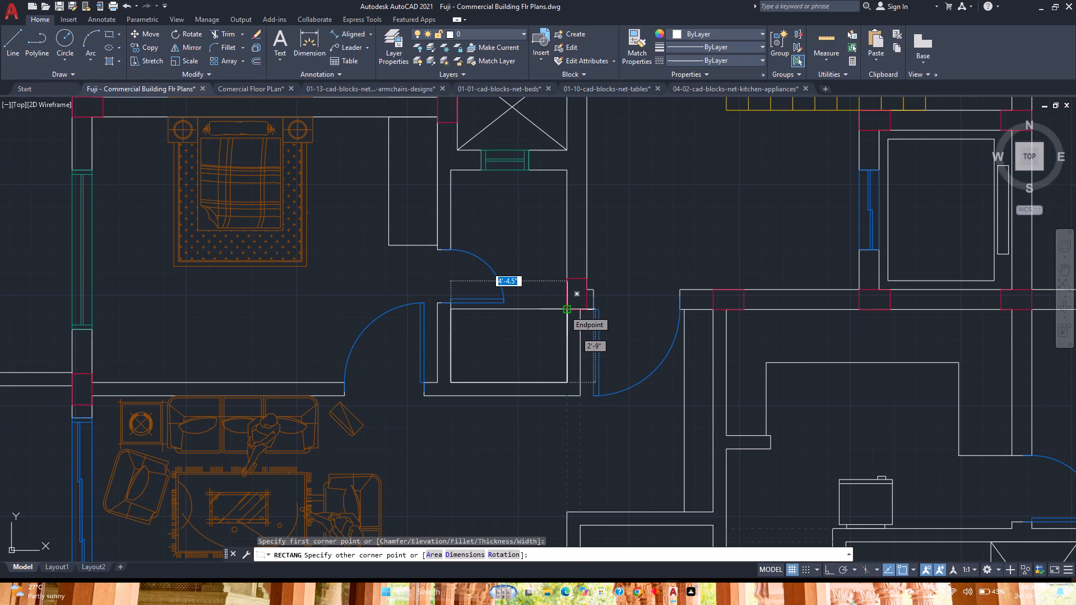
pyautogui.scroll(2, 564, 310)
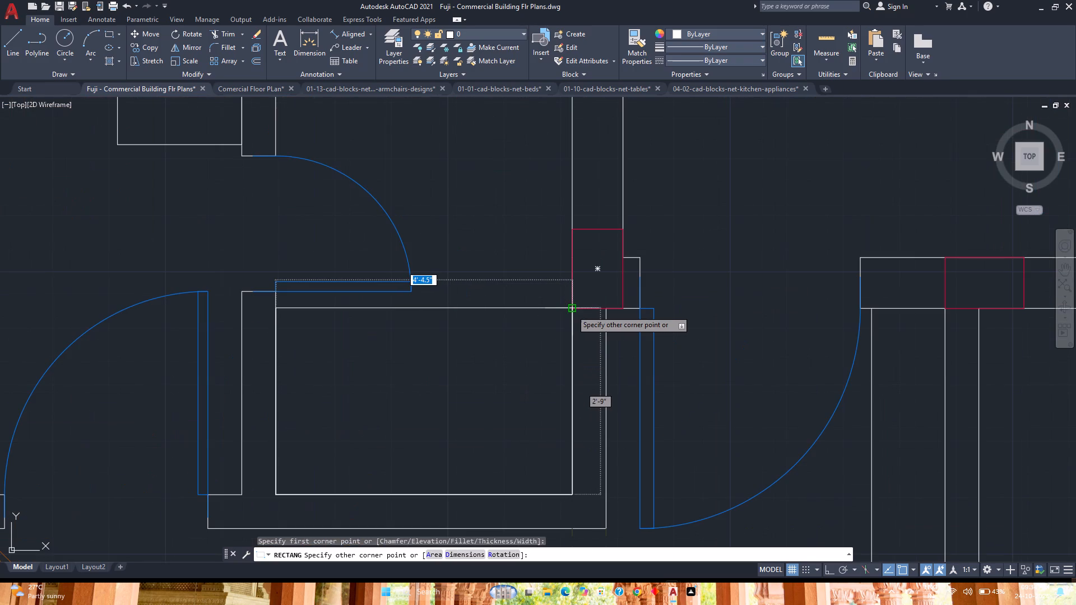
pyautogui.click(572, 310)
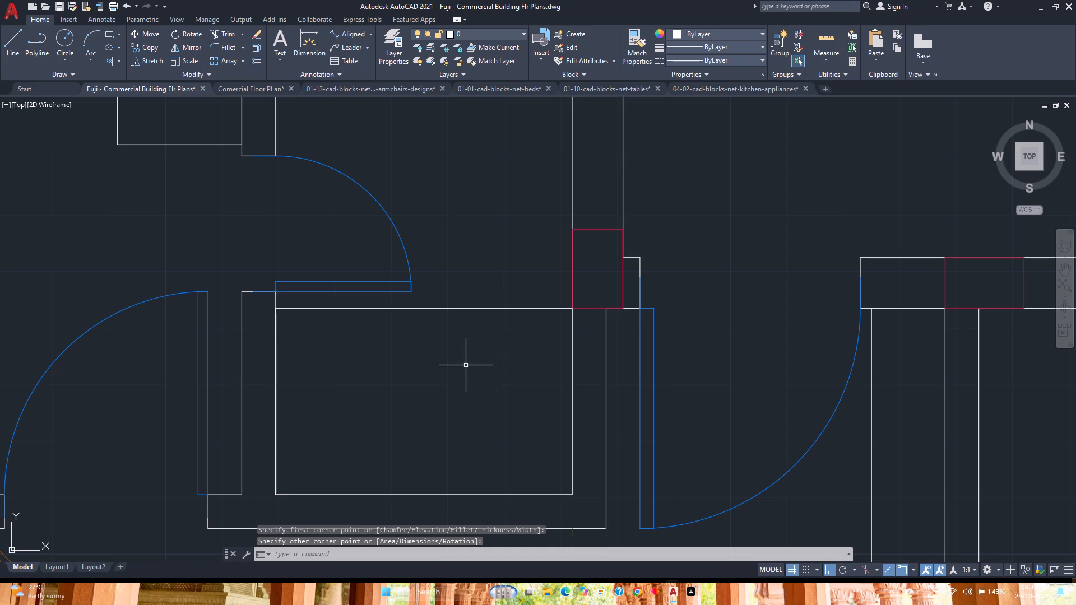
# Draw two diagonal lines between opposite corners of the new rectangle to mark it with an X.
pyautogui.click(3, 44)
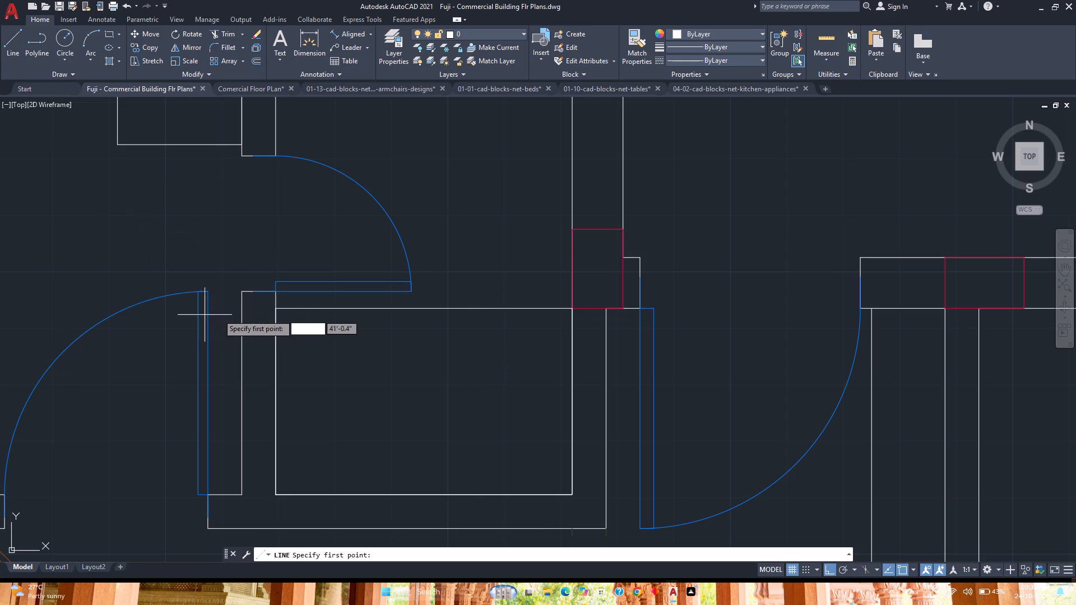
pyautogui.click(279, 309)
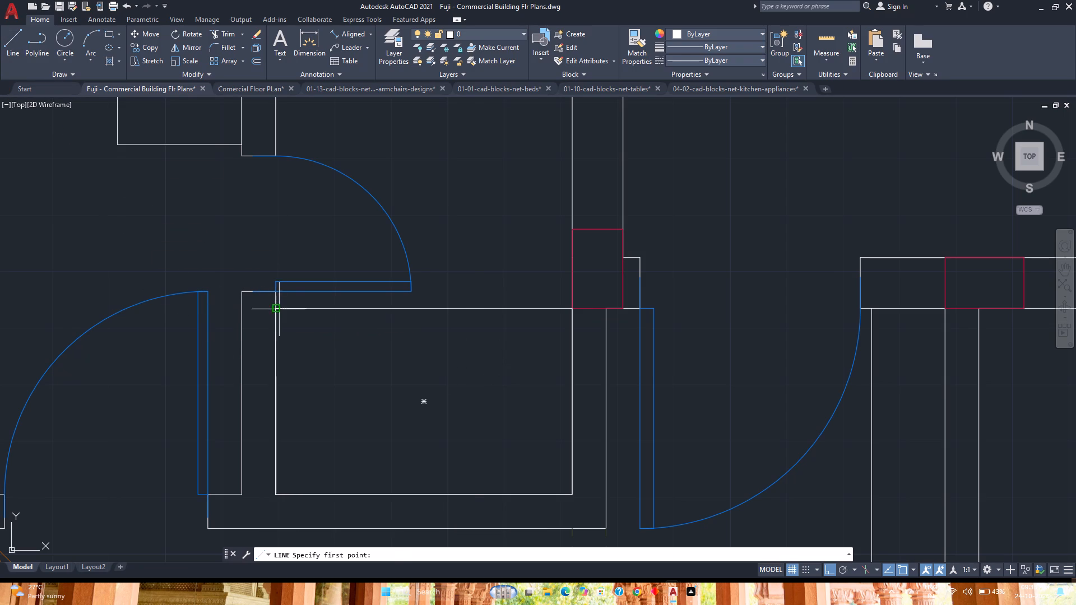
pyautogui.click(572, 495)
pyautogui.press('Escape')
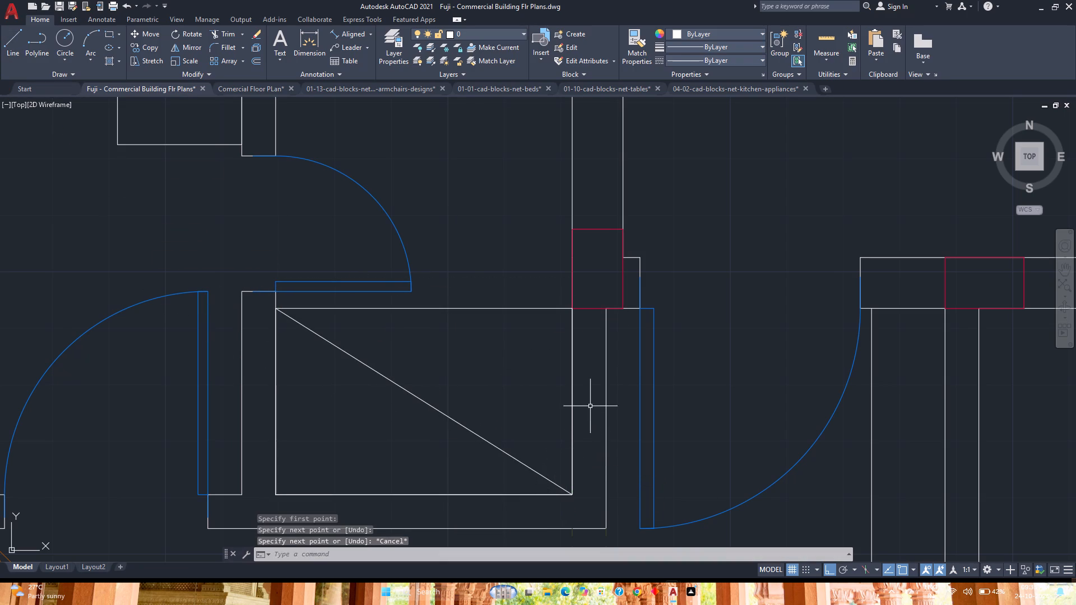
pyautogui.press('space')
pyautogui.click(571, 310)
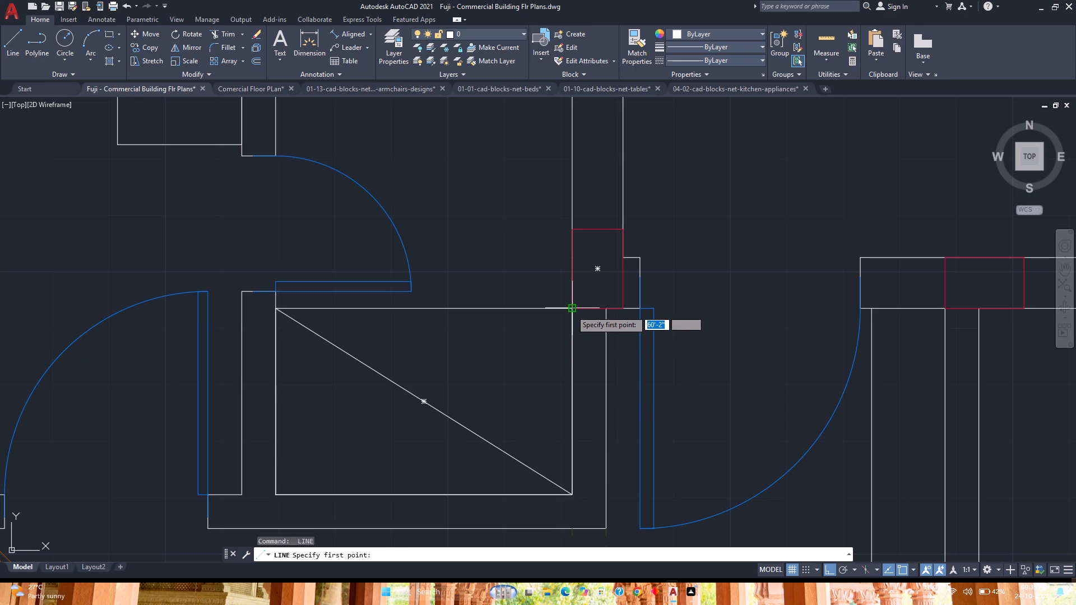
pyautogui.click(276, 493)
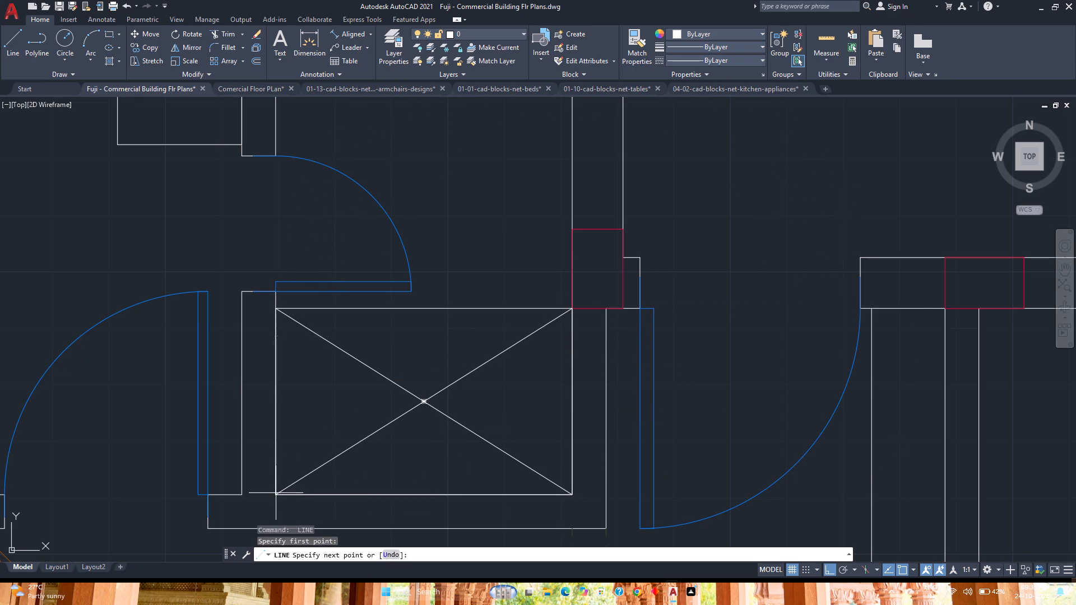
pyautogui.press('Escape')
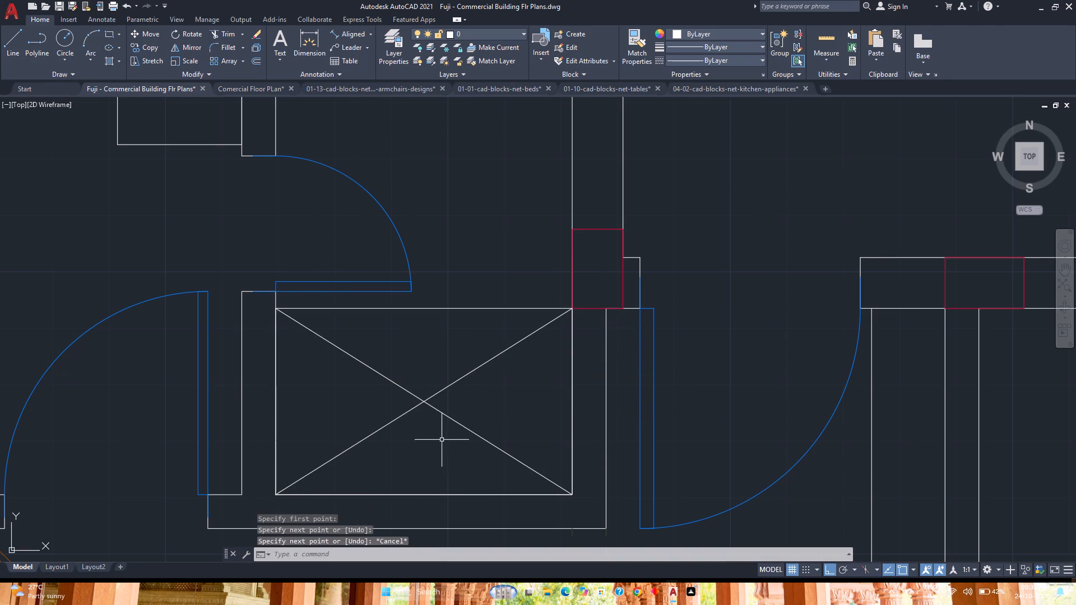
# Mirror the X-marked rectangle about the horizontal centreline of the central shaft into the small room above, keeping the original.
pyautogui.click(491, 457)
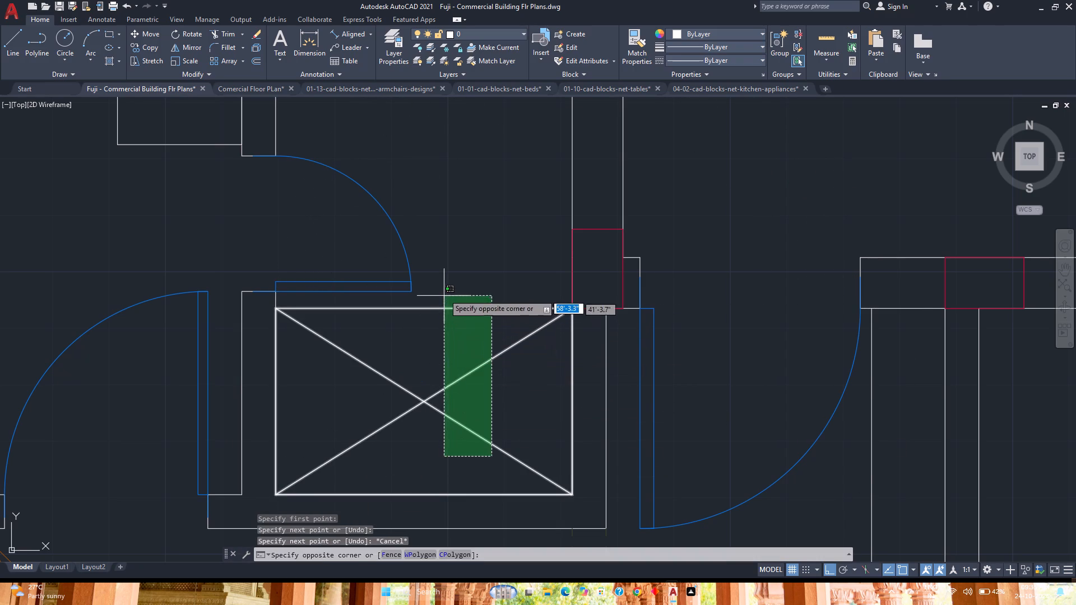
pyautogui.click(444, 294)
pyautogui.scroll(-3, 443, 292)
pyautogui.moveTo(443, 292); pyautogui.dragTo(426, 417, button='middle')
pyautogui.middleClick(426, 417)
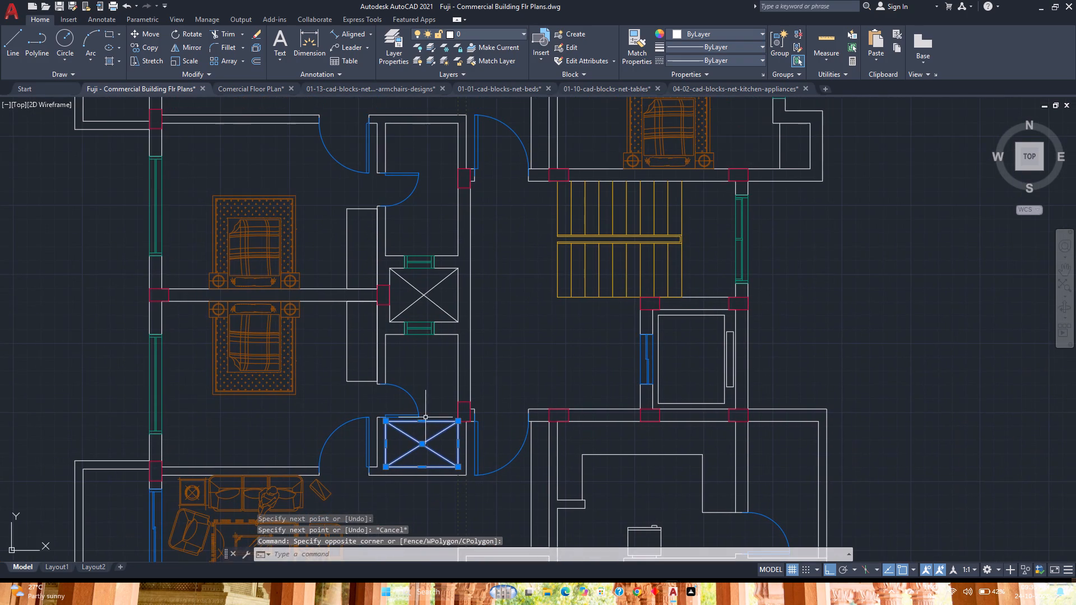
pyautogui.click(182, 49)
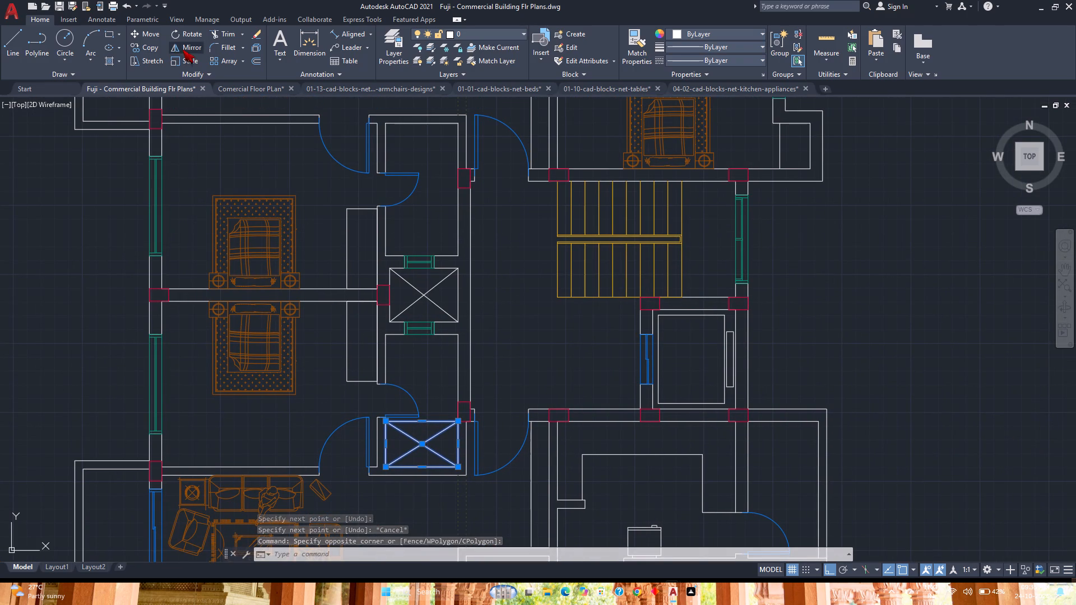
pyautogui.scroll(1, 392, 296)
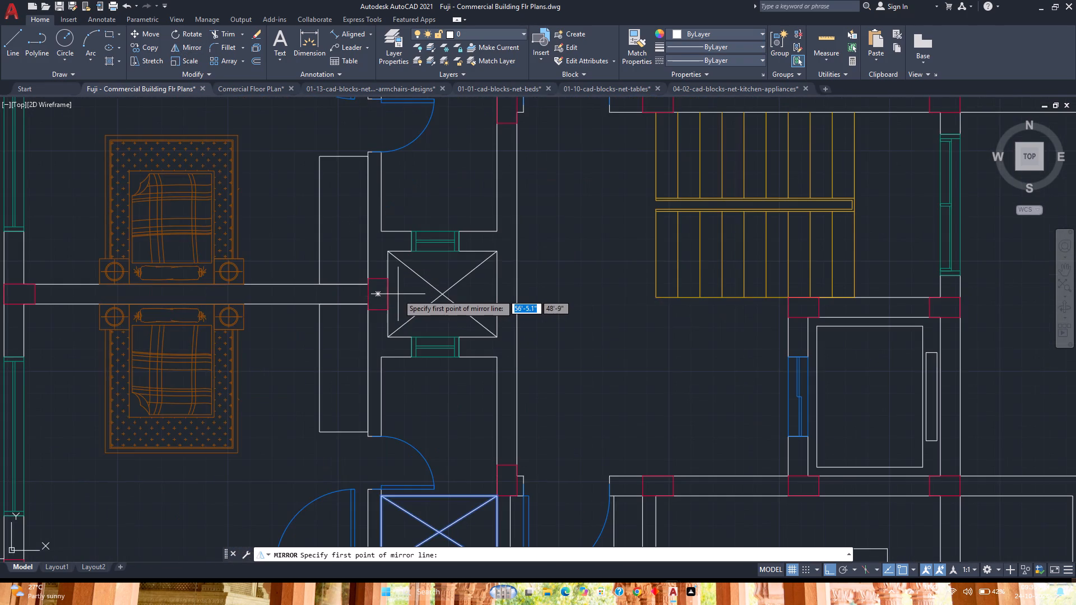
pyautogui.scroll(2, 402, 293)
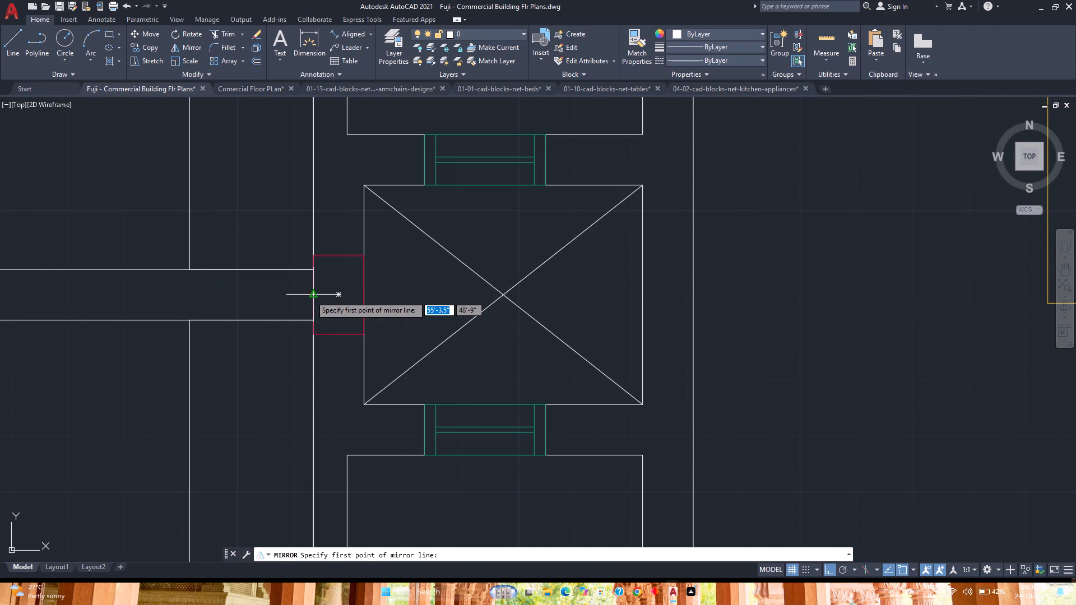
pyautogui.click(310, 296)
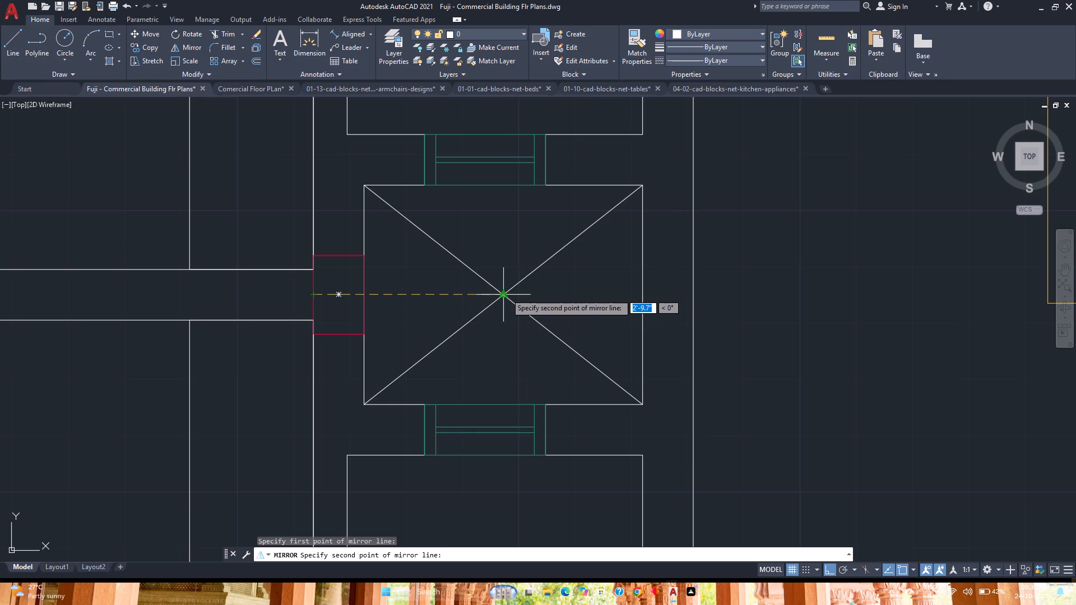
pyautogui.scroll(-3, 506, 294)
pyautogui.click(506, 294)
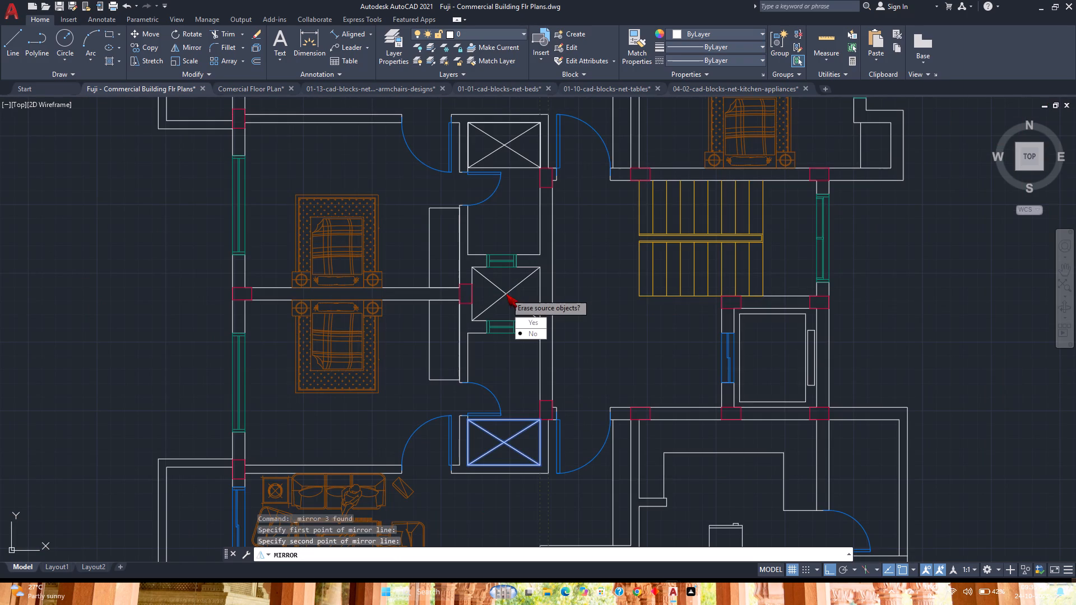
pyautogui.moveTo(519, 328); pyautogui.dragTo(506, 294)
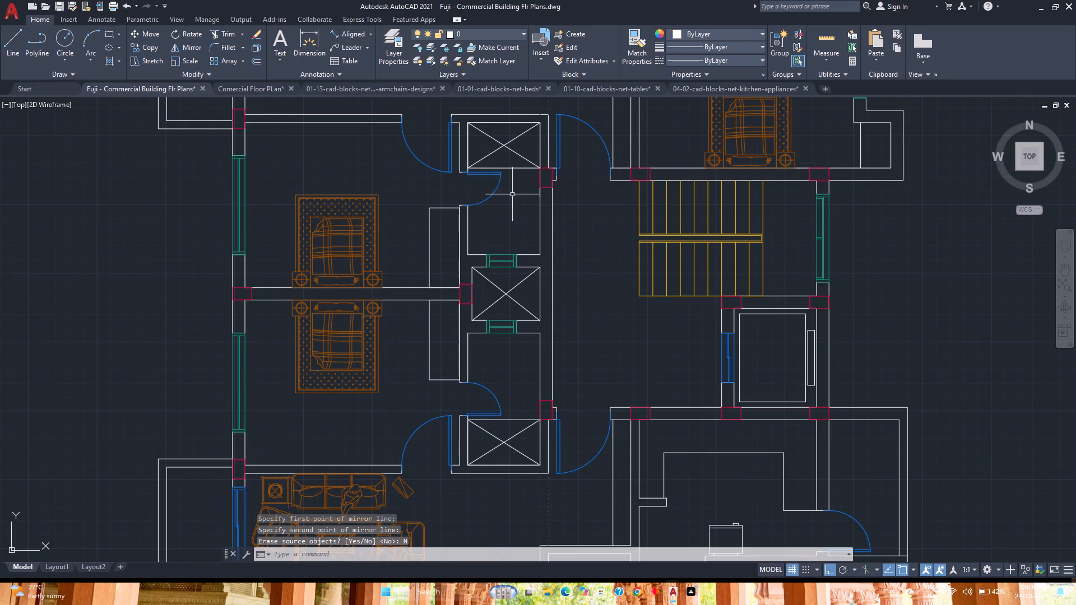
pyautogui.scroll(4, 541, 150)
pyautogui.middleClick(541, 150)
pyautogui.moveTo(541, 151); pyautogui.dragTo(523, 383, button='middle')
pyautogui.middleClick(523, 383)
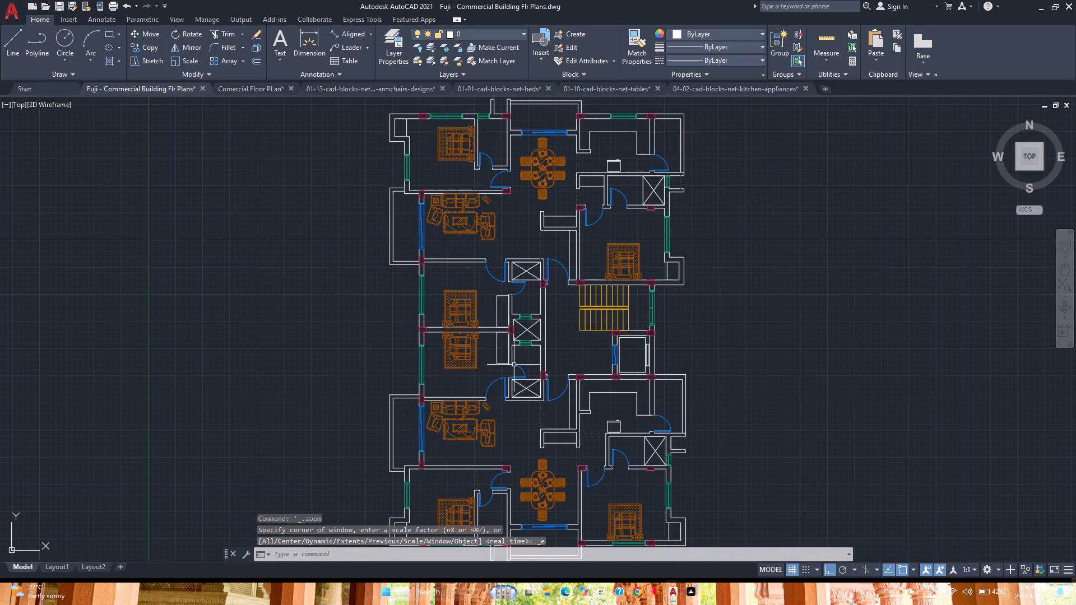
# Save the drawing.
pyautogui.scroll(3, 535, 278)
pyautogui.hotkey('ctrl', 's')
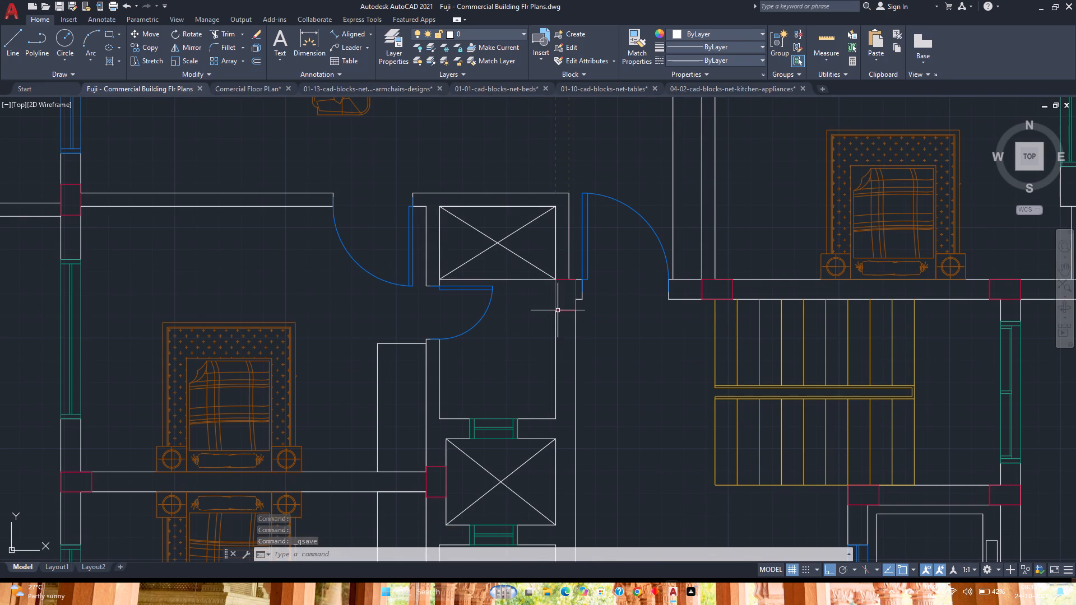
# Look over the X-marked rectangles around the central shaft and the kitchen and rooms of the lower apartment.
pyautogui.scroll(-3, 562, 313)
pyautogui.scroll(1, 572, 387)
pyautogui.moveTo(572, 387); pyautogui.dragTo(508, 321, button='middle')
pyautogui.middleClick(508, 321)
pyautogui.scroll(2, 507, 329)
pyautogui.scroll(-3, 507, 329)
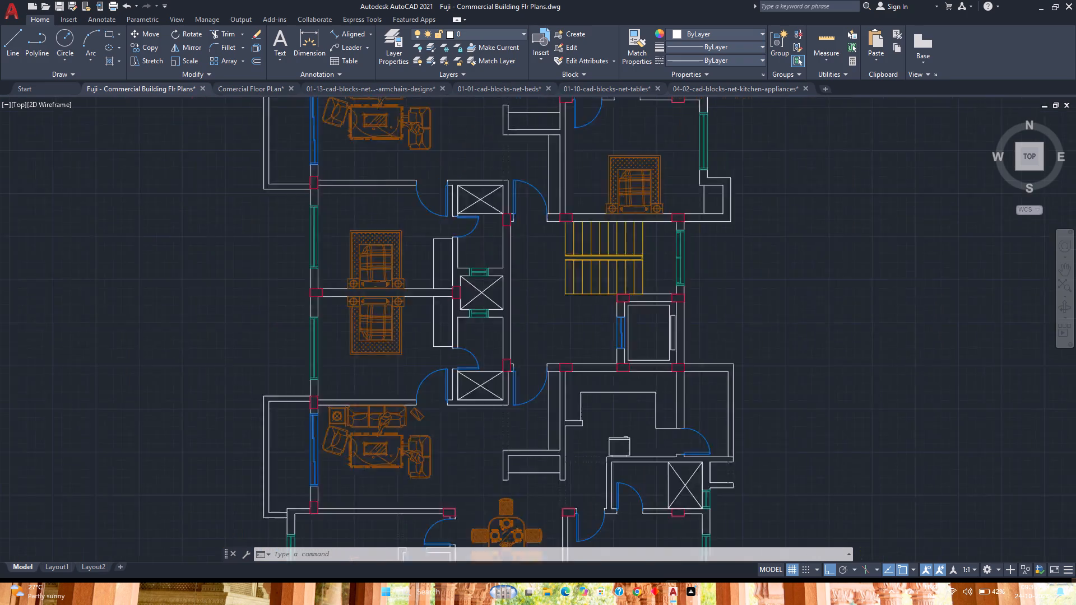
pyautogui.scroll(-1, 507, 329)
pyautogui.moveTo(538, 329); pyautogui.dragTo(453, 299, button='middle')
pyautogui.middleClick(453, 299)
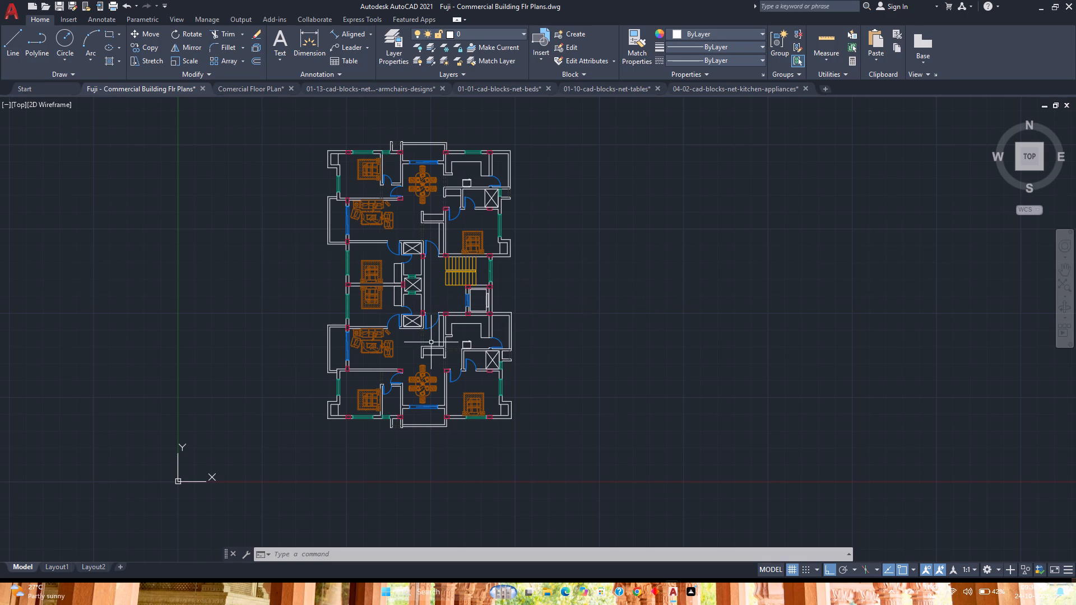
pyautogui.scroll(1, 409, 293)
pyautogui.scroll(2, 420, 360)
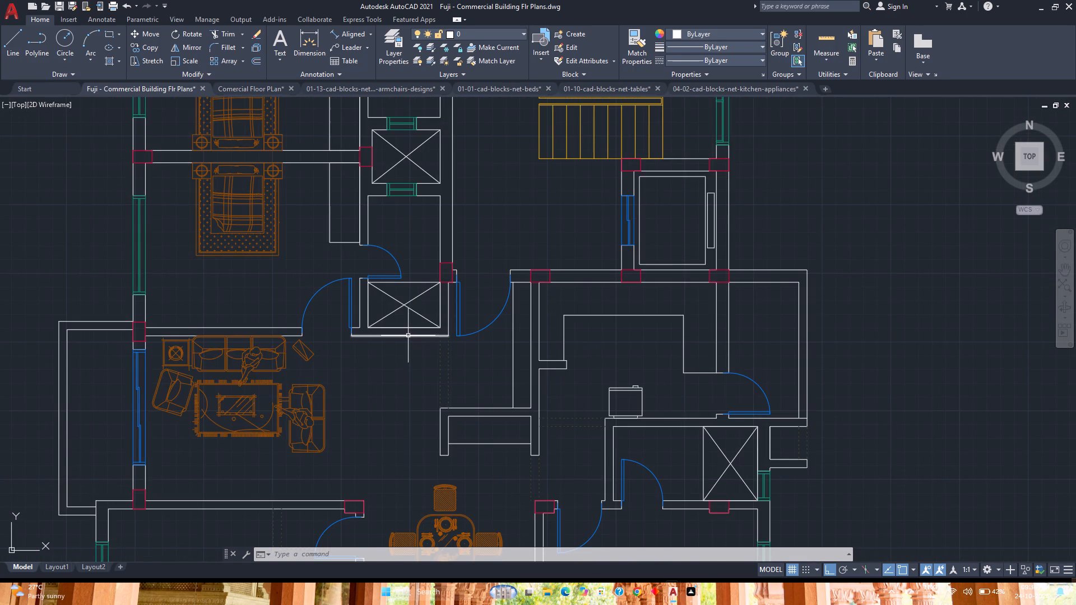
pyautogui.scroll(-2, 408, 336)
pyautogui.scroll(1, 410, 336)
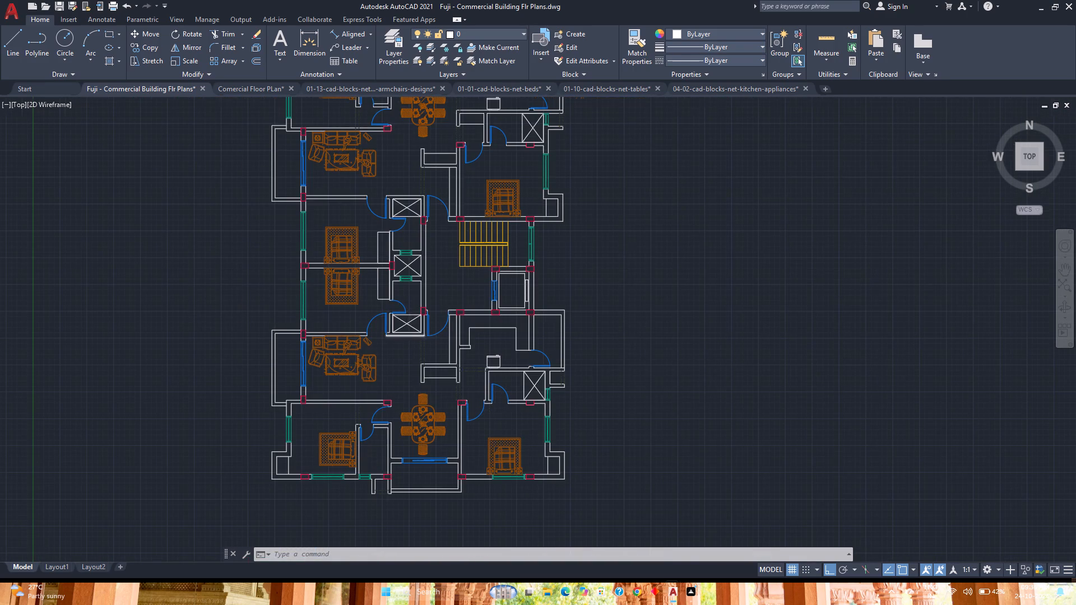
pyautogui.scroll(2, 410, 336)
pyautogui.scroll(-1, 418, 310)
pyautogui.moveTo(418, 310); pyautogui.dragTo(439, 391, button='middle')
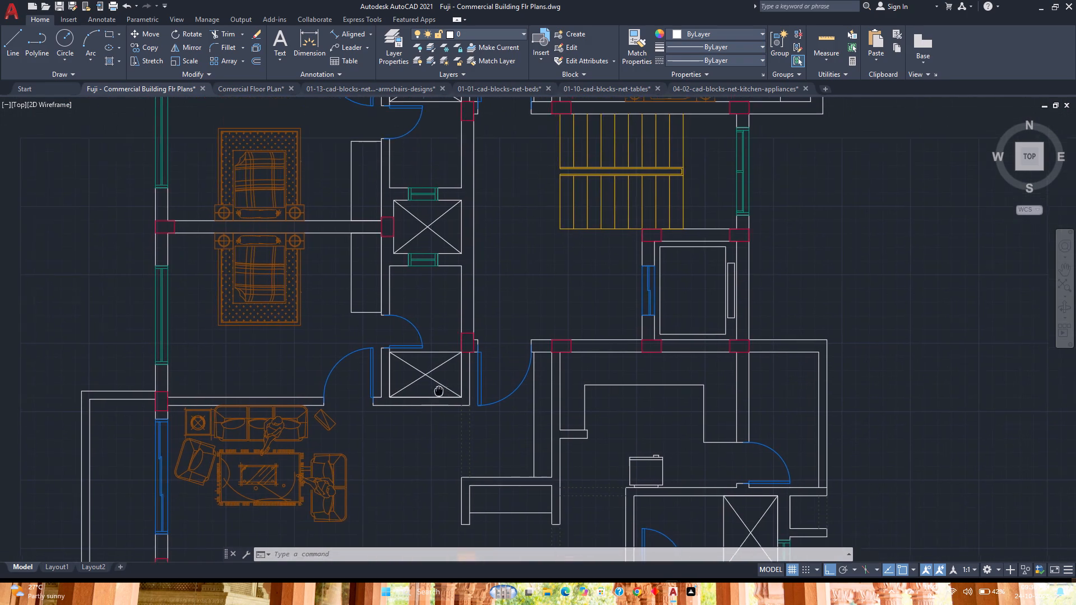
pyautogui.moveTo(439, 391); pyautogui.dragTo(402, 411, button='middle')
pyautogui.middleClick(402, 411)
pyautogui.scroll(-1, 400, 382)
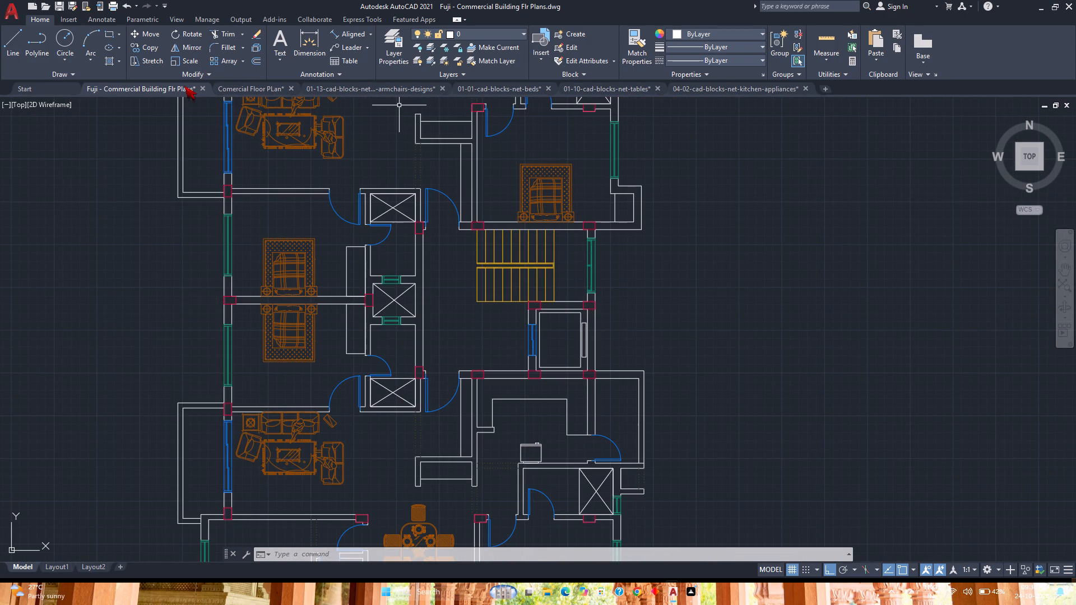
# Open the recent drawing 04-01-cad-blocks-net-kitchen-sink.
pyautogui.click(54, 84)
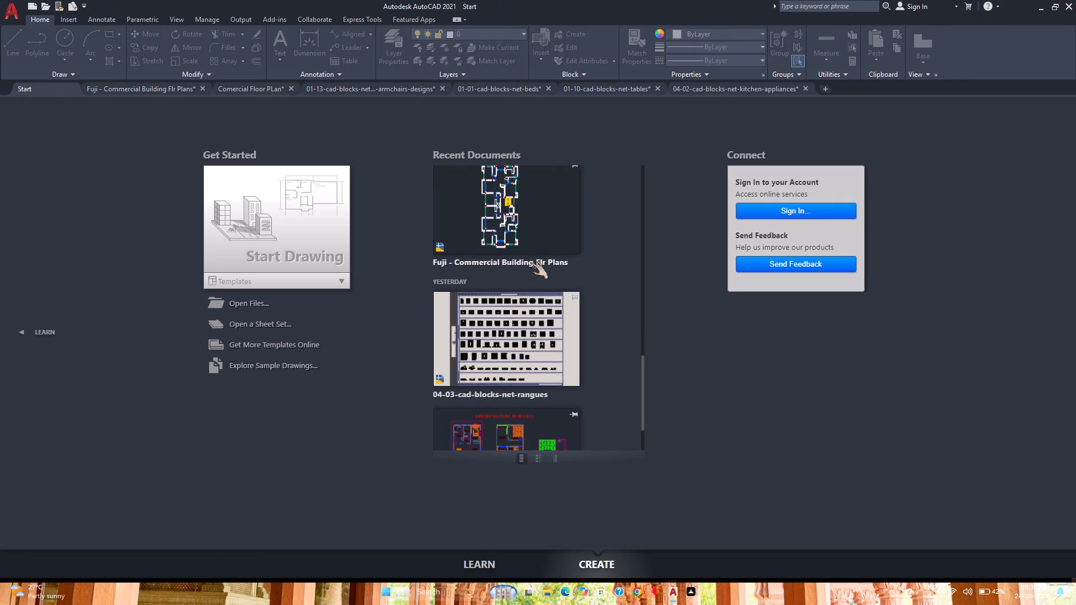
pyautogui.scroll(-3, 532, 262)
pyautogui.scroll(-3, 507, 332)
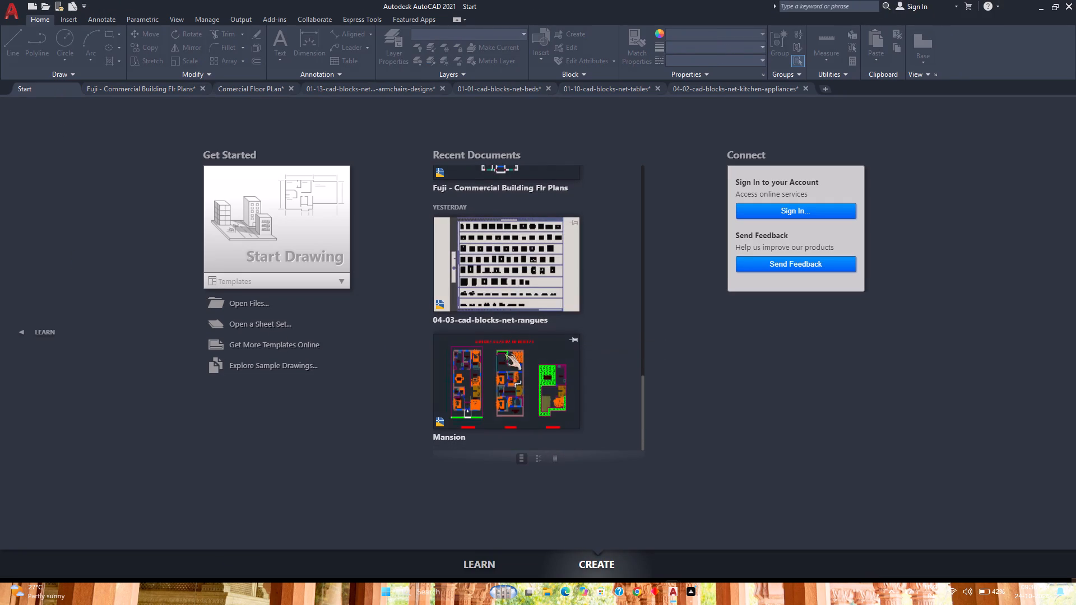
pyautogui.scroll(-1, 504, 353)
pyautogui.scroll(3, 498, 378)
pyautogui.scroll(-8, 498, 378)
pyautogui.scroll(7, 494, 376)
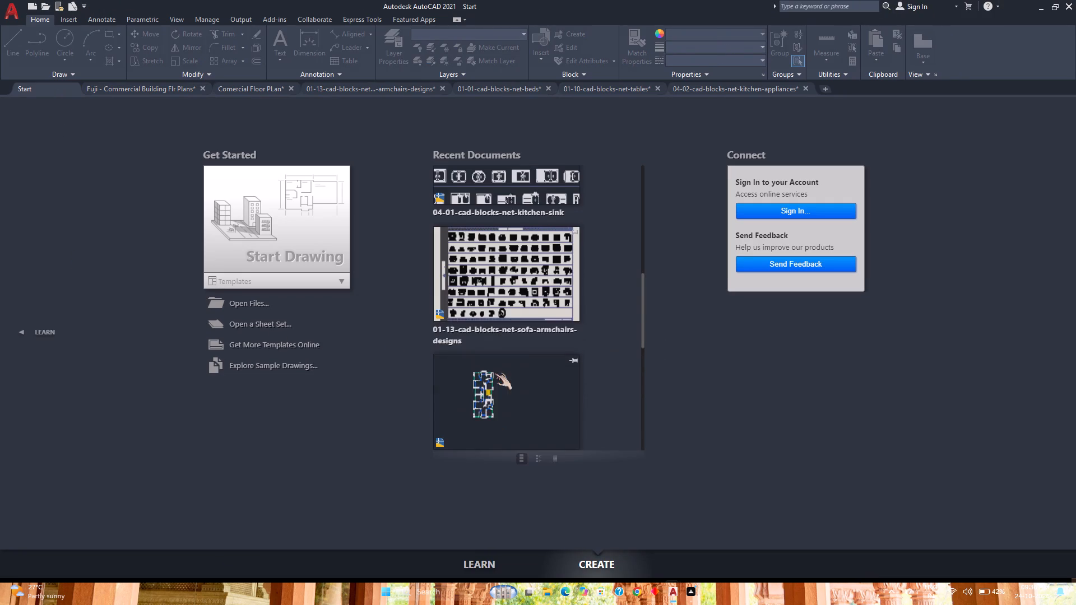
pyautogui.scroll(2, 494, 373)
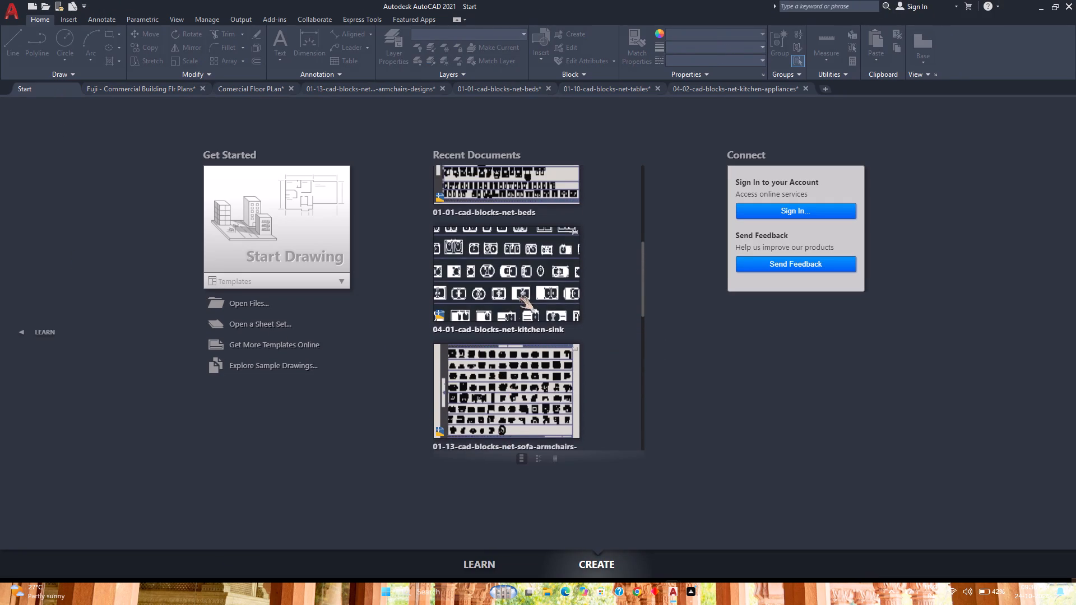
pyautogui.click(517, 282)
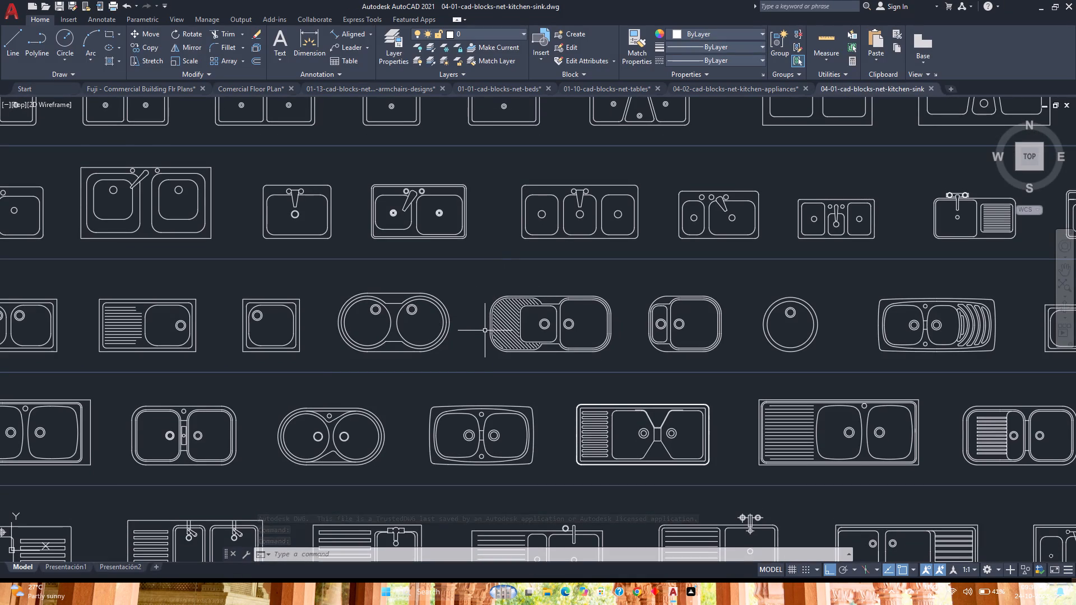
# Browse the kitchen sink blocks for one that suits the apartment kitchens.
pyautogui.scroll(-1, 485, 331)
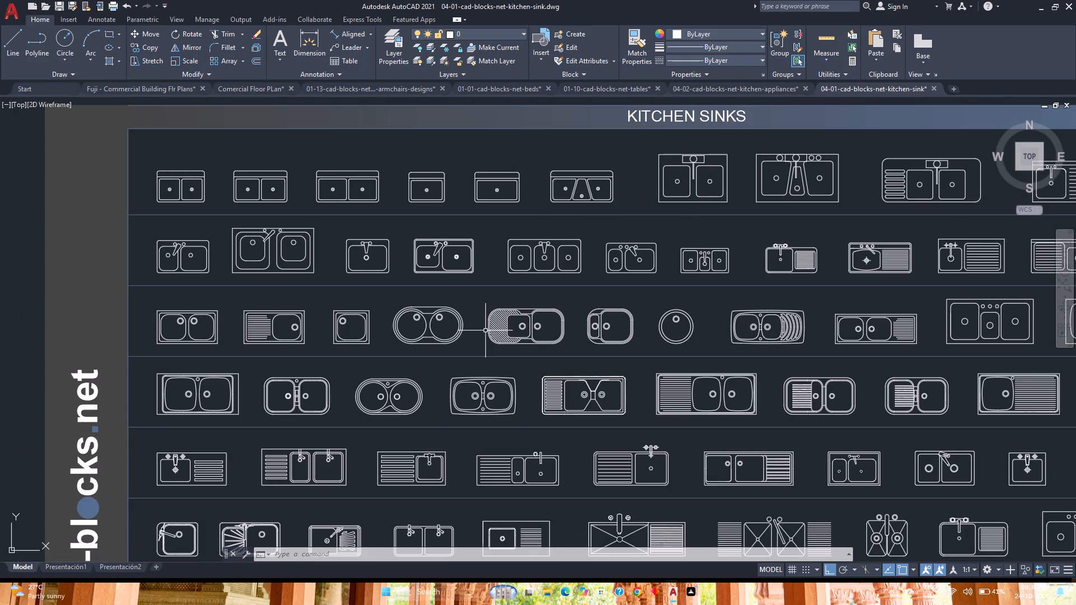
pyautogui.scroll(-1, 485, 331)
pyautogui.scroll(2, 895, 266)
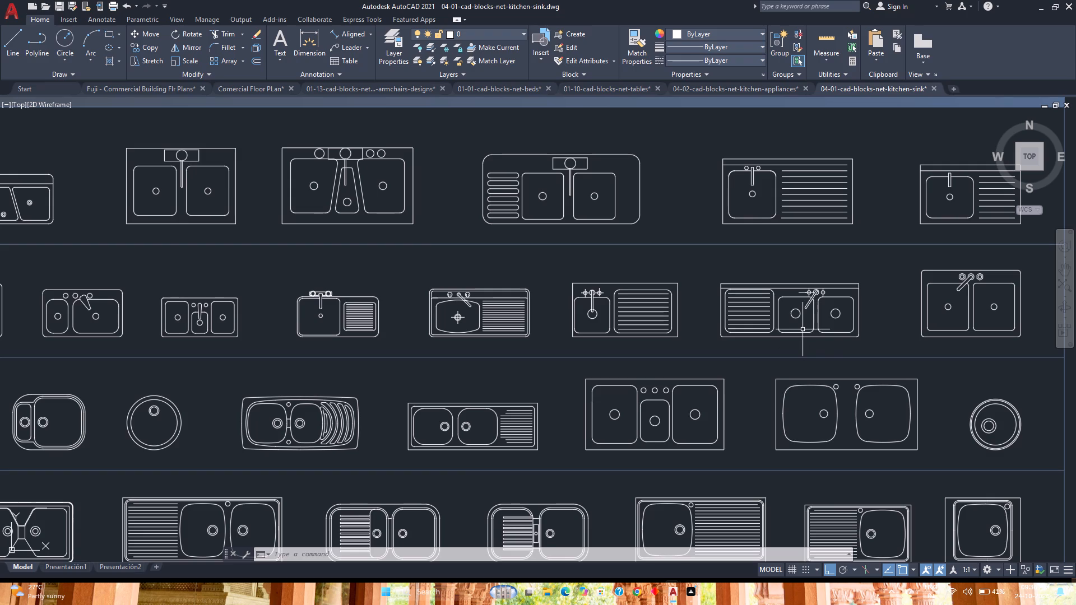
pyautogui.scroll(-1, 803, 329)
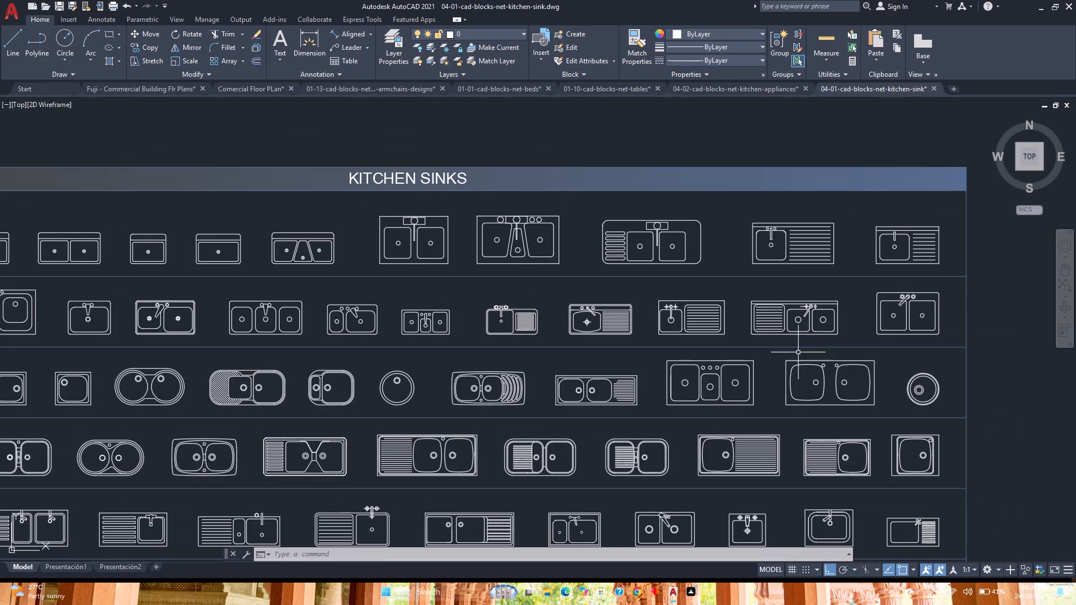
pyautogui.moveTo(764, 415); pyautogui.dragTo(717, 337, button='middle')
pyautogui.middleClick(717, 336)
pyautogui.middleClick(717, 334)
pyautogui.middleClick(717, 334)
pyautogui.middleClick(717, 333)
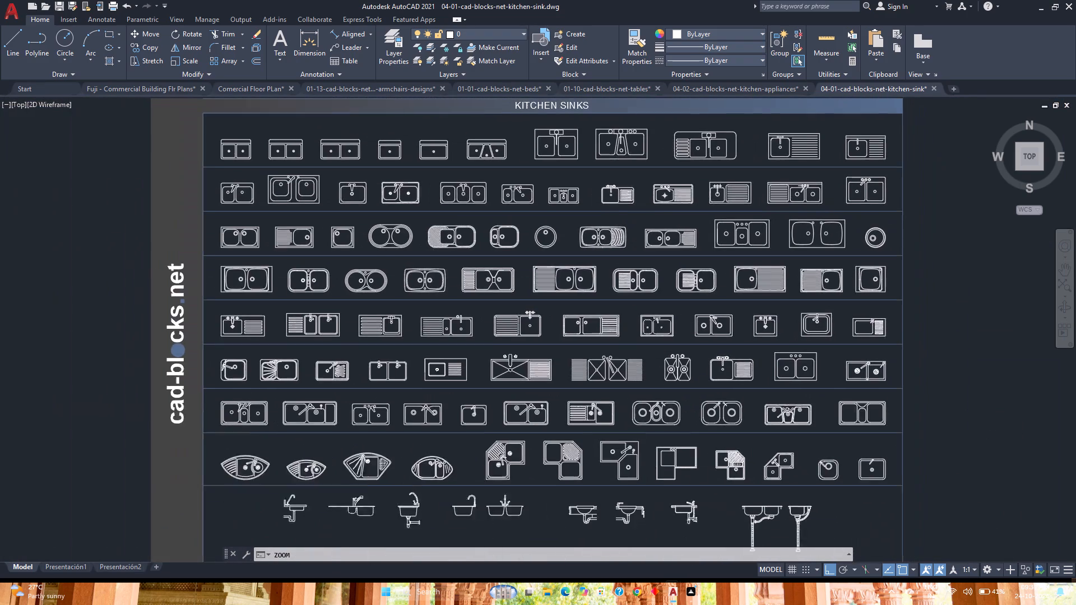
pyautogui.scroll(3, 544, 327)
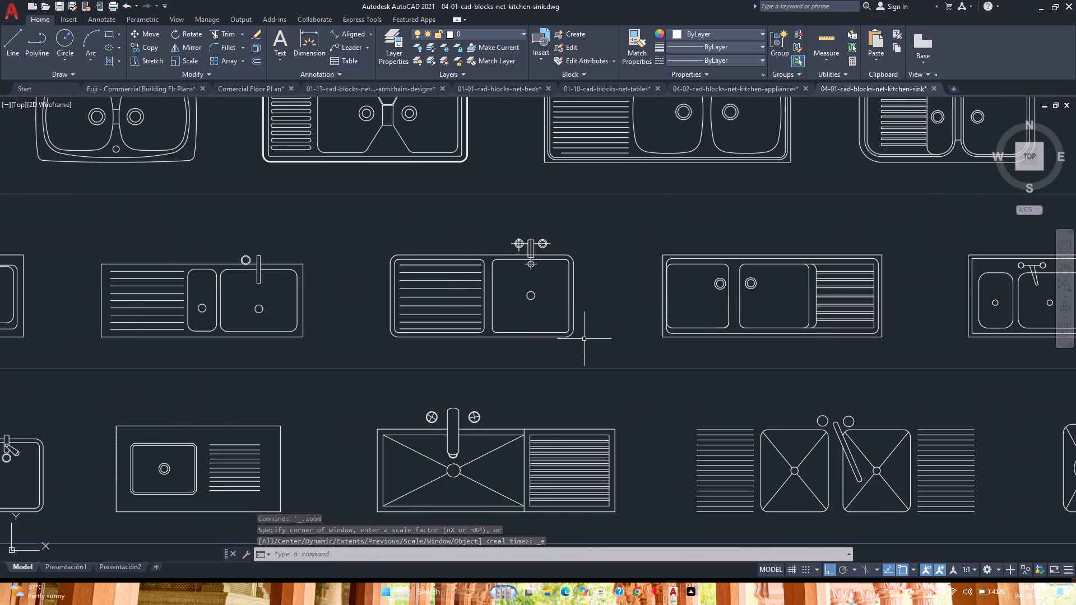
pyautogui.scroll(-1, 584, 339)
pyautogui.scroll(-1, 333, 311)
pyautogui.moveTo(335, 311); pyautogui.dragTo(373, 328, button='middle')
pyautogui.middleClick(373, 328)
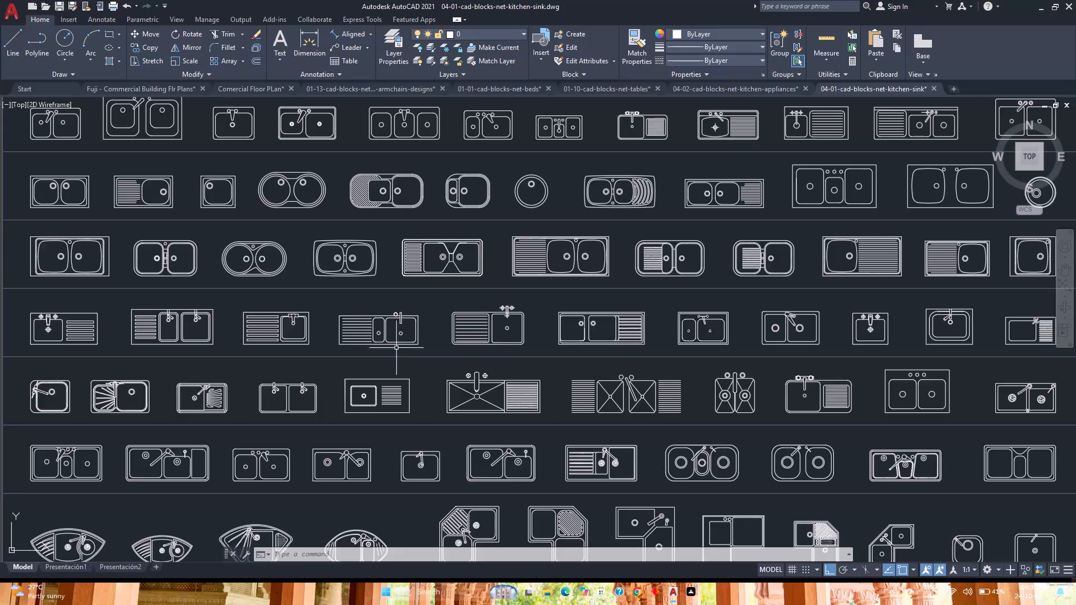
pyautogui.scroll(-1, 606, 346)
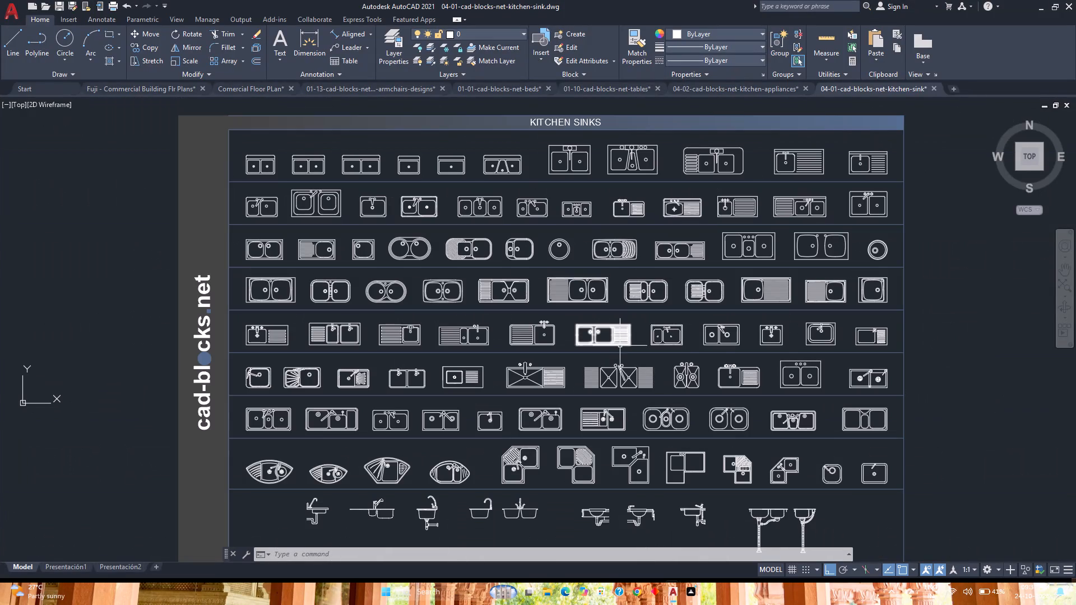
pyautogui.scroll(4, 750, 381)
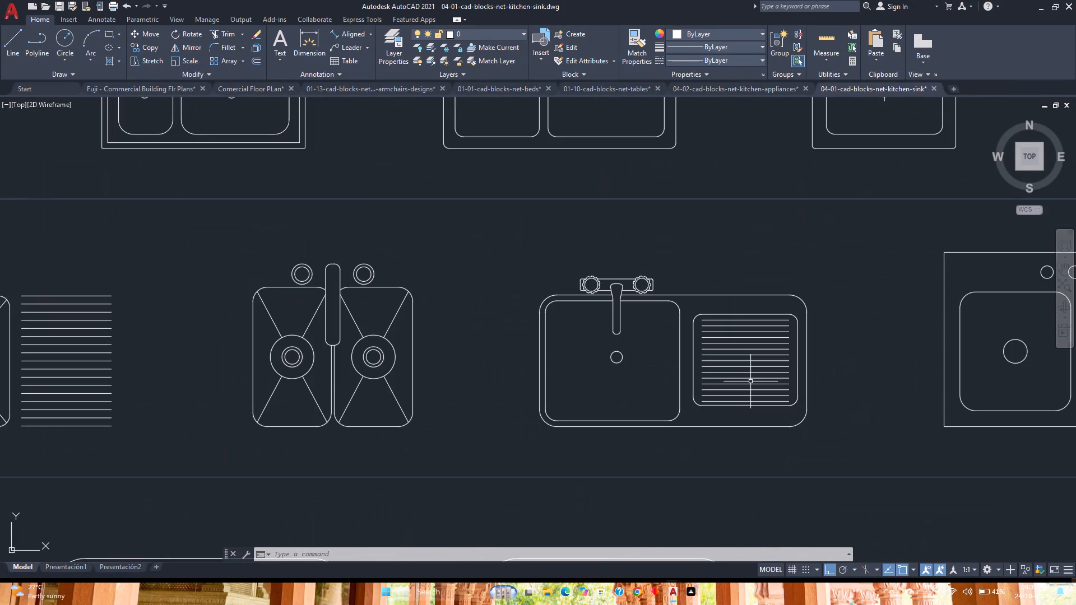
pyautogui.scroll(-3, 750, 381)
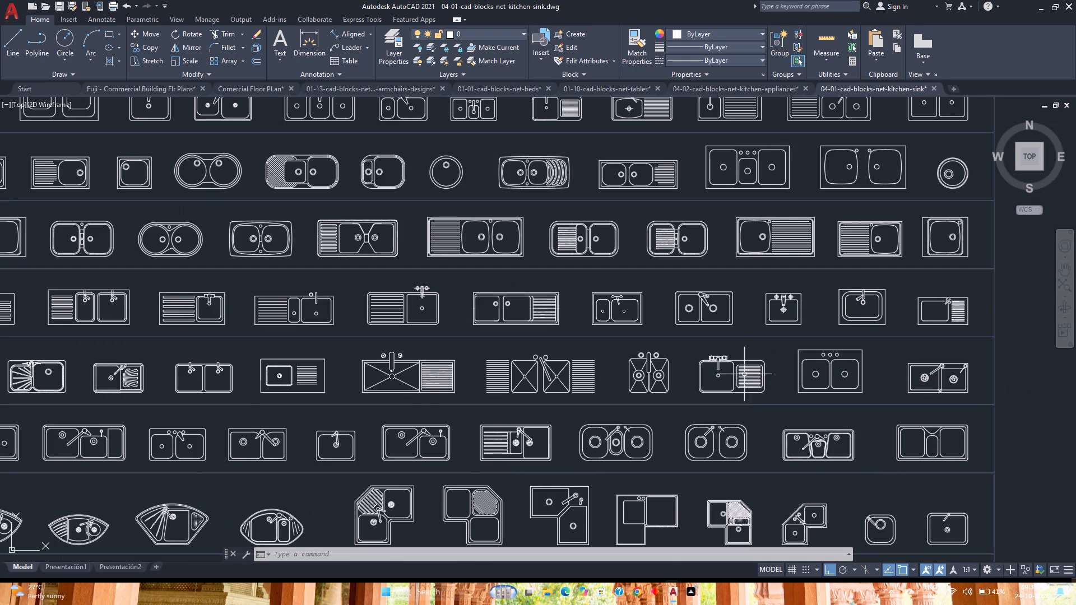
# Copy the single-bowl sink with a ribbed drainboard on its right and paste it east of the Fuji commercial building floor plan.
pyautogui.click(743, 391)
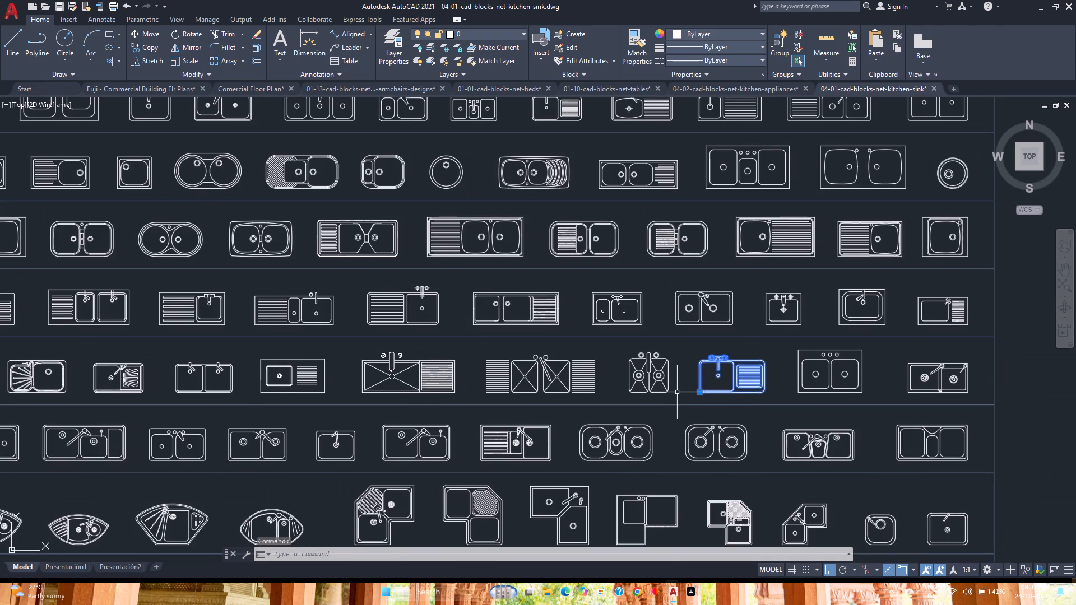
pyautogui.hotkey('ctrl', 'c')
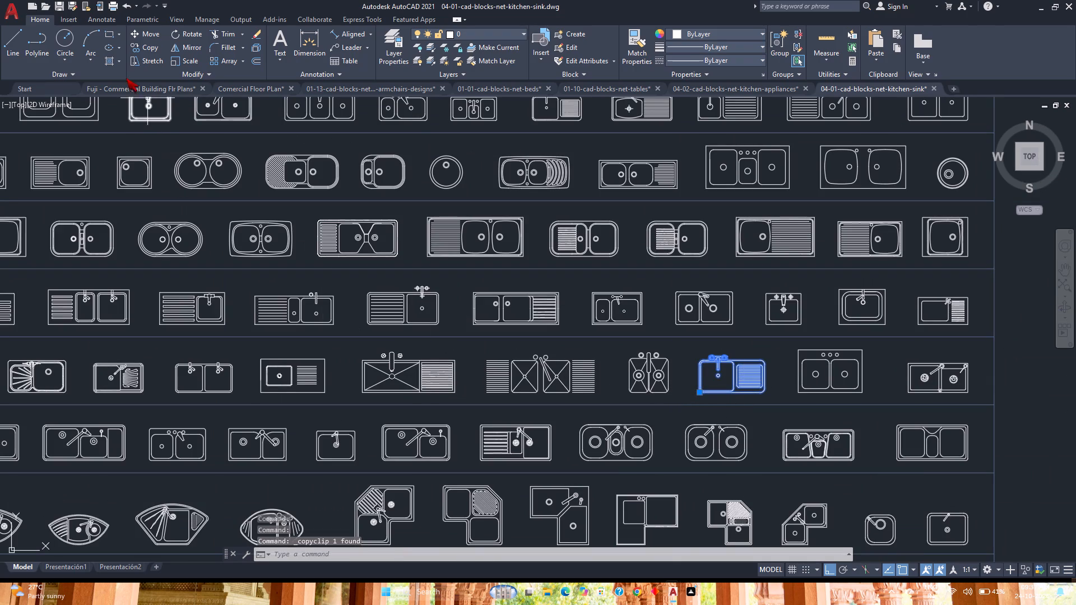
pyautogui.click(134, 89)
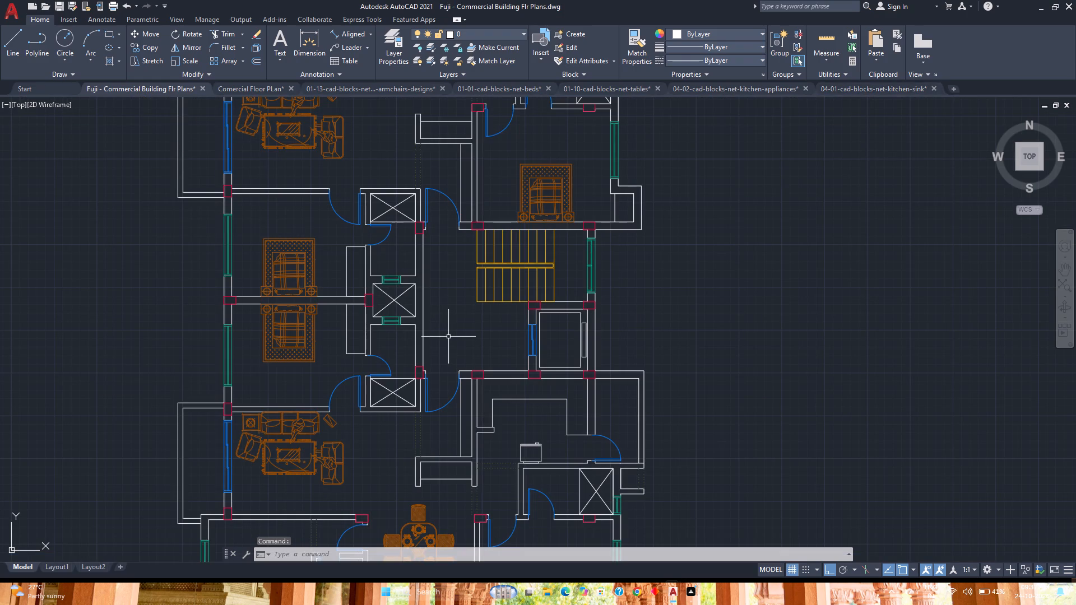
pyautogui.hotkey('ctrl', 'v')
pyautogui.scroll(-2, 622, 378)
pyautogui.middleClick(658, 385)
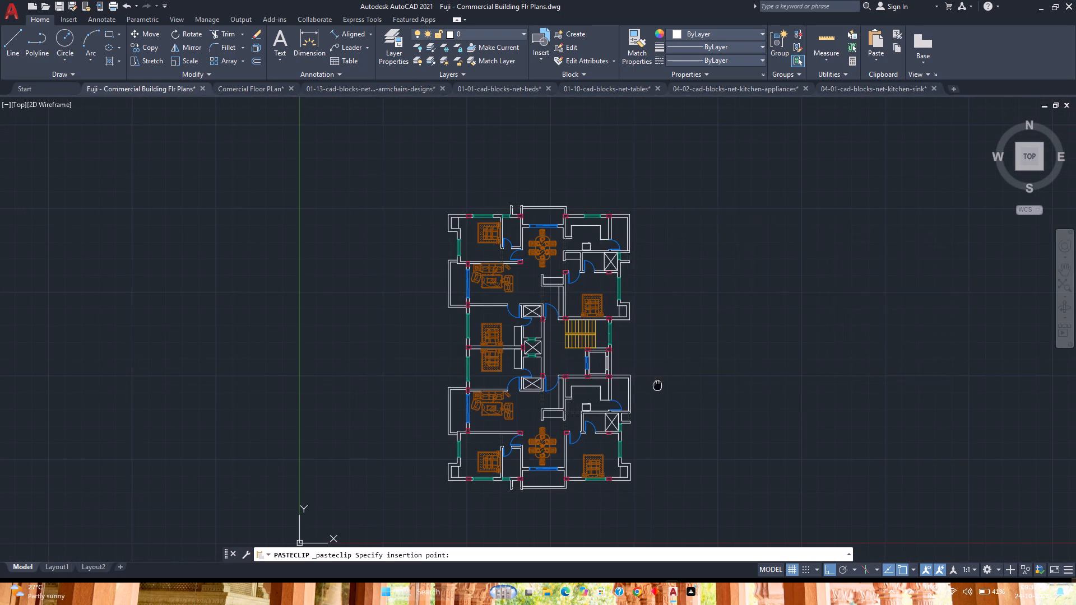
pyautogui.moveTo(632, 390); pyautogui.dragTo(526, 413, button='middle')
pyautogui.middleClick(526, 413)
pyautogui.click(596, 415)
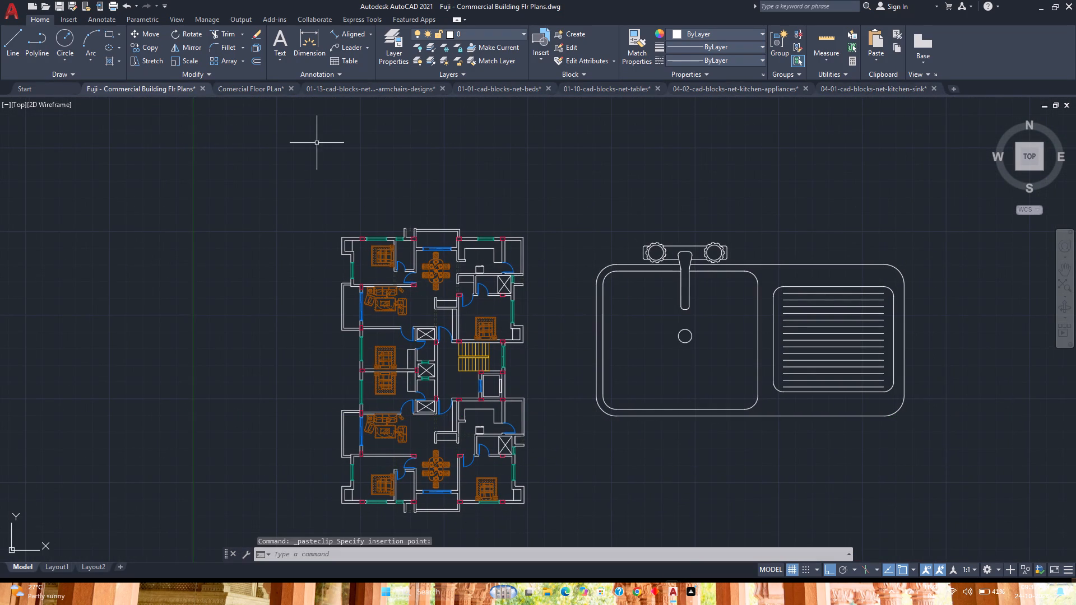
# Draw a horizontal construction line through the bottom edge of the pasted sink.
pyautogui.write('xl')
pyautogui.press('Return')
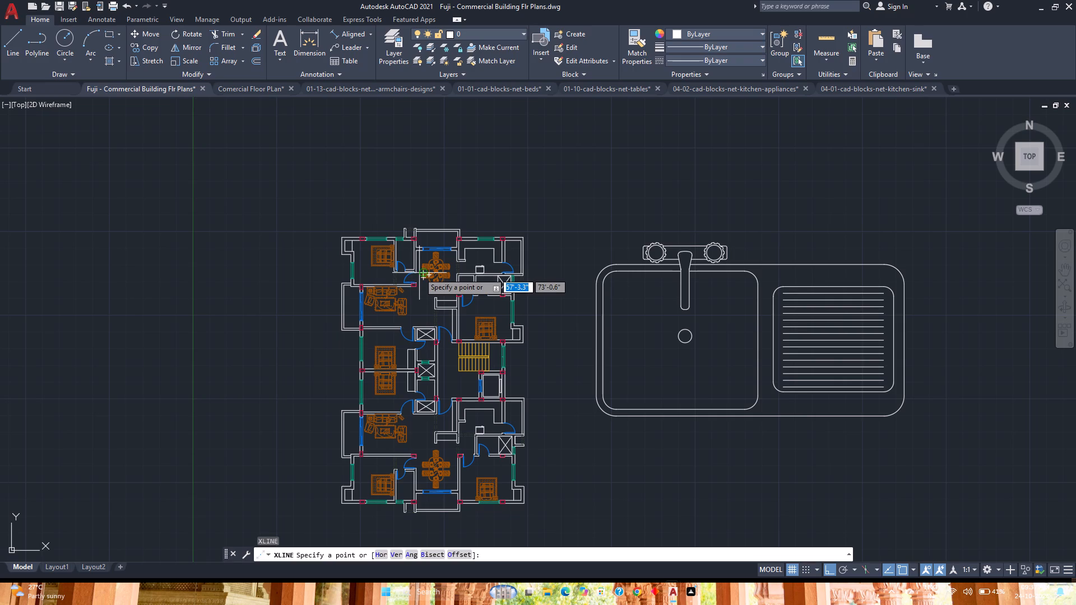
pyautogui.press('h')
pyautogui.press('Return')
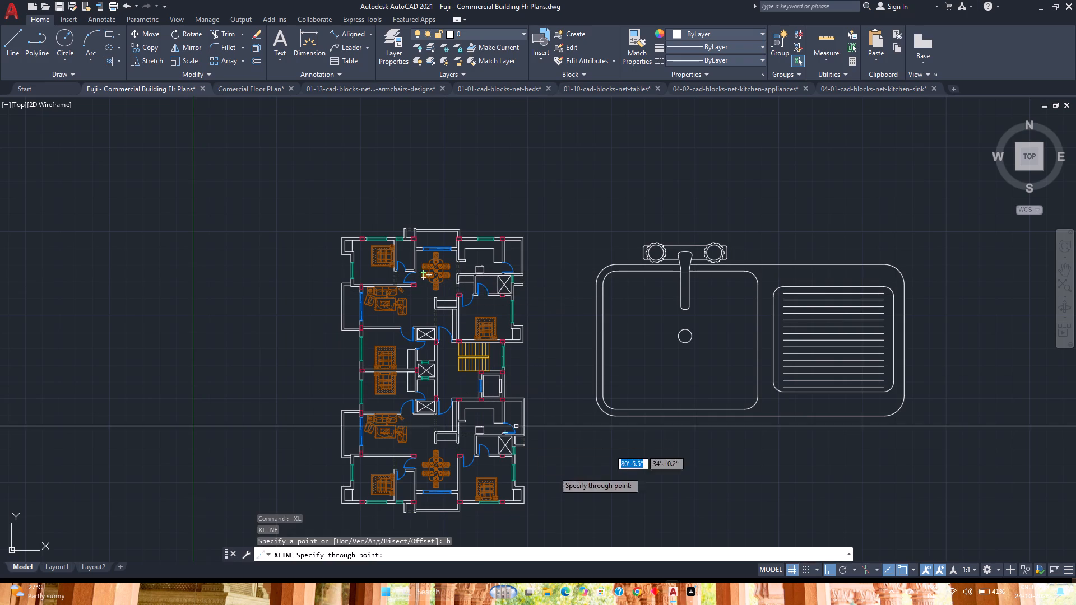
pyautogui.scroll(2, 623, 417)
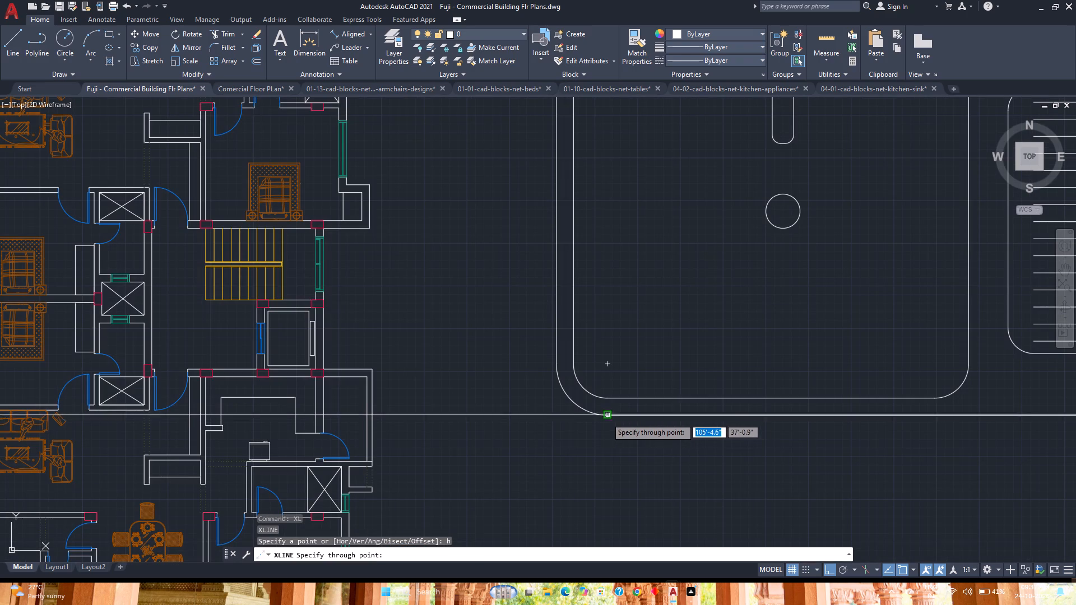
pyautogui.click(610, 417)
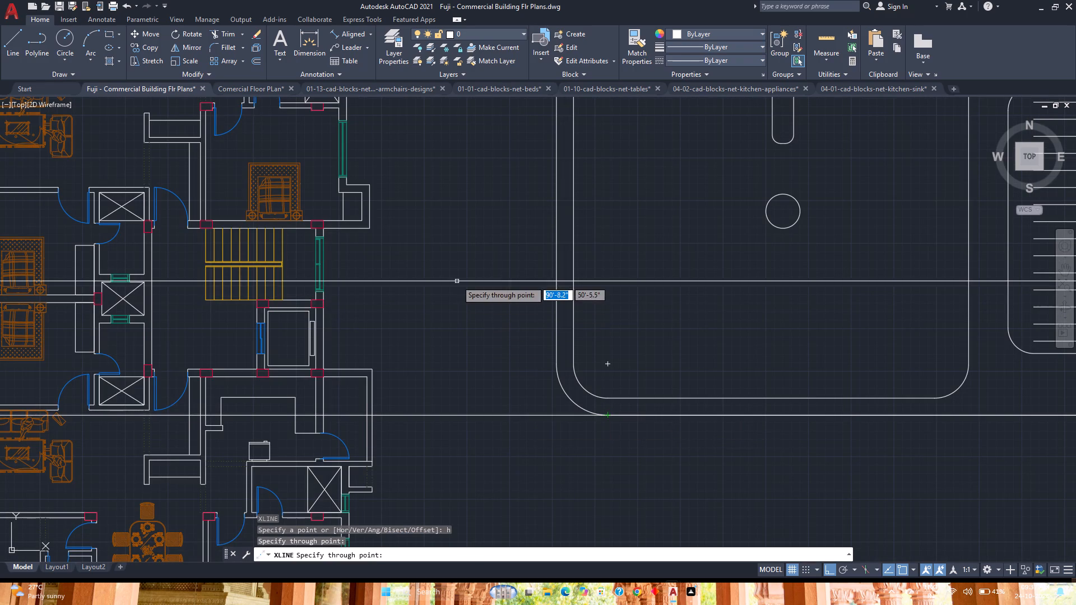
# Offset the horizontal construction line 1'8" upward.
pyautogui.click(253, 58)
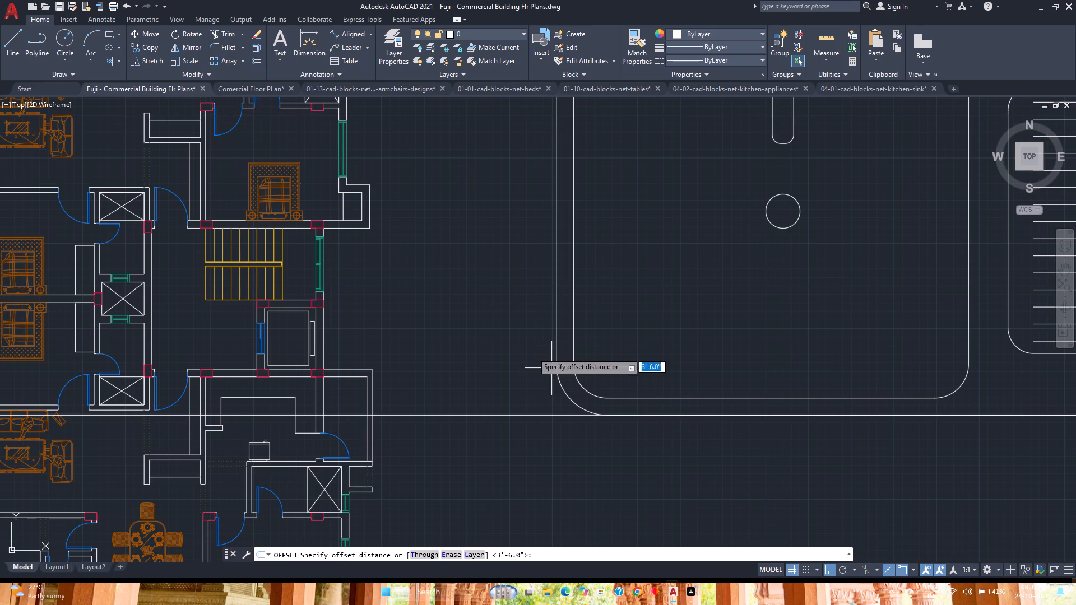
pyautogui.write('1\'8"')
pyautogui.press('Return')
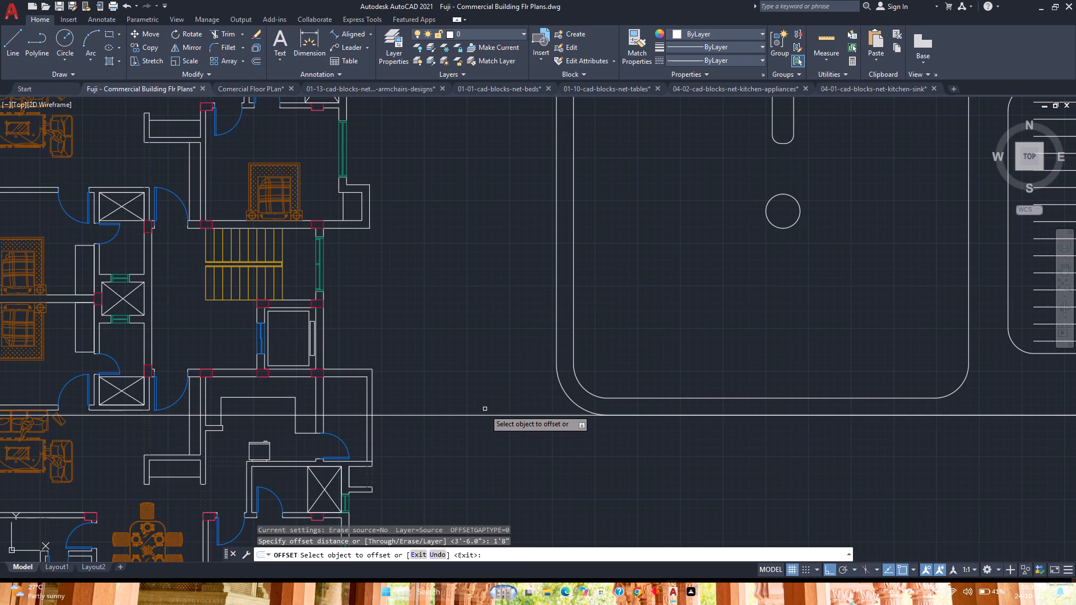
pyautogui.click(486, 415)
pyautogui.click(489, 353)
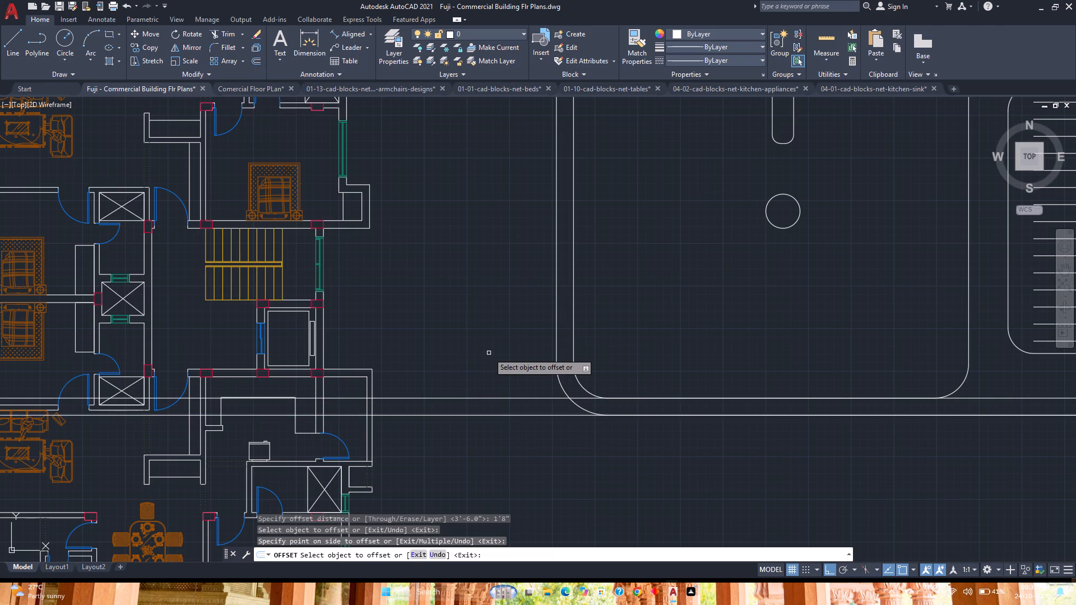
# Scale the pasted sink from its bottom edge so its body fits the 1'8" spacing between the two construction lines.
pyautogui.press('Escape')
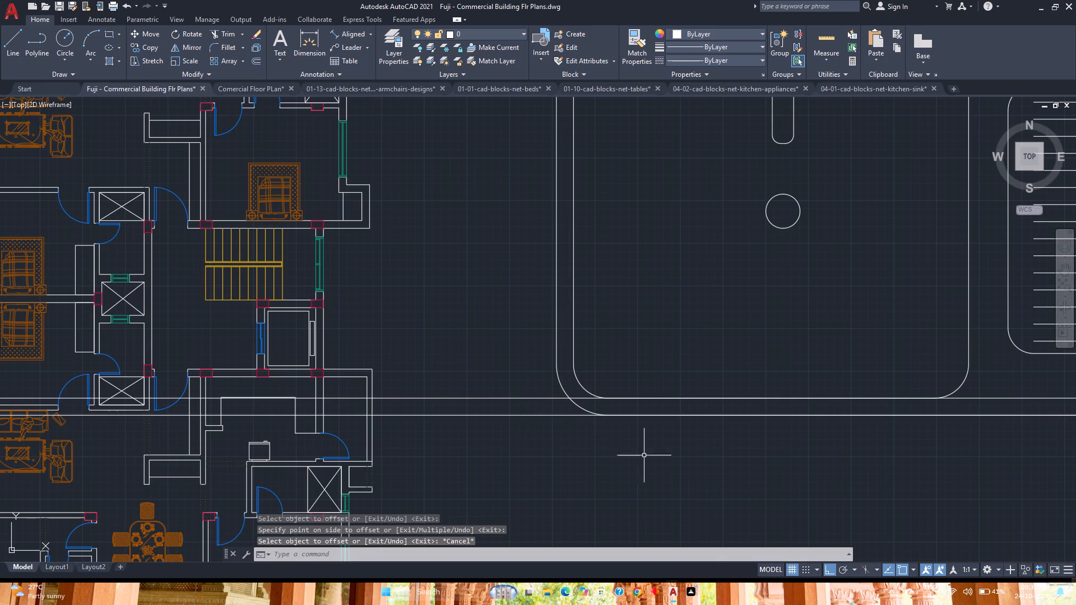
pyautogui.scroll(3, 642, 436)
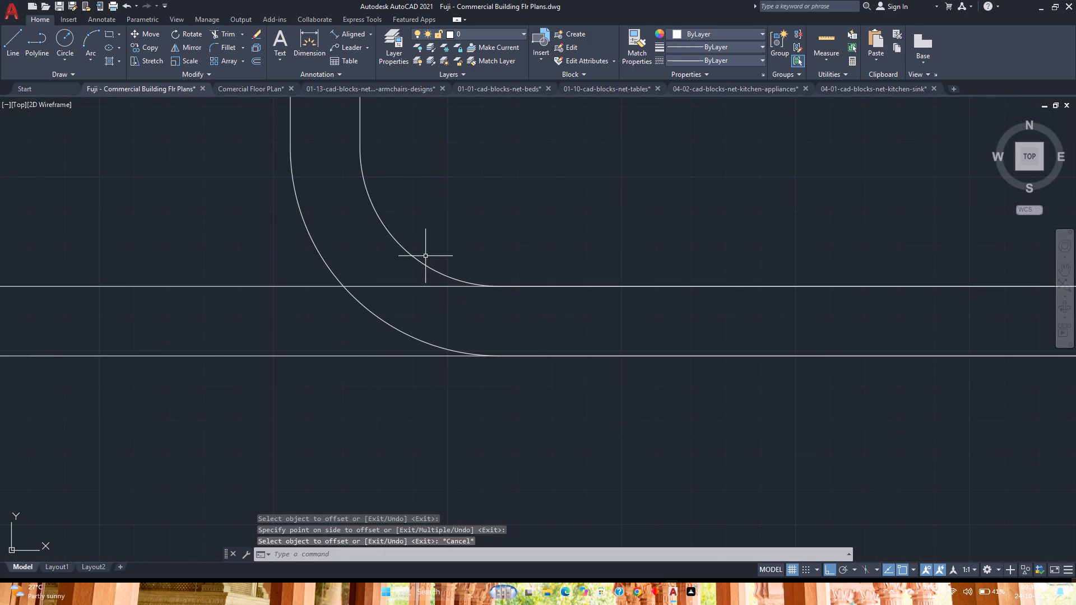
pyautogui.click(420, 263)
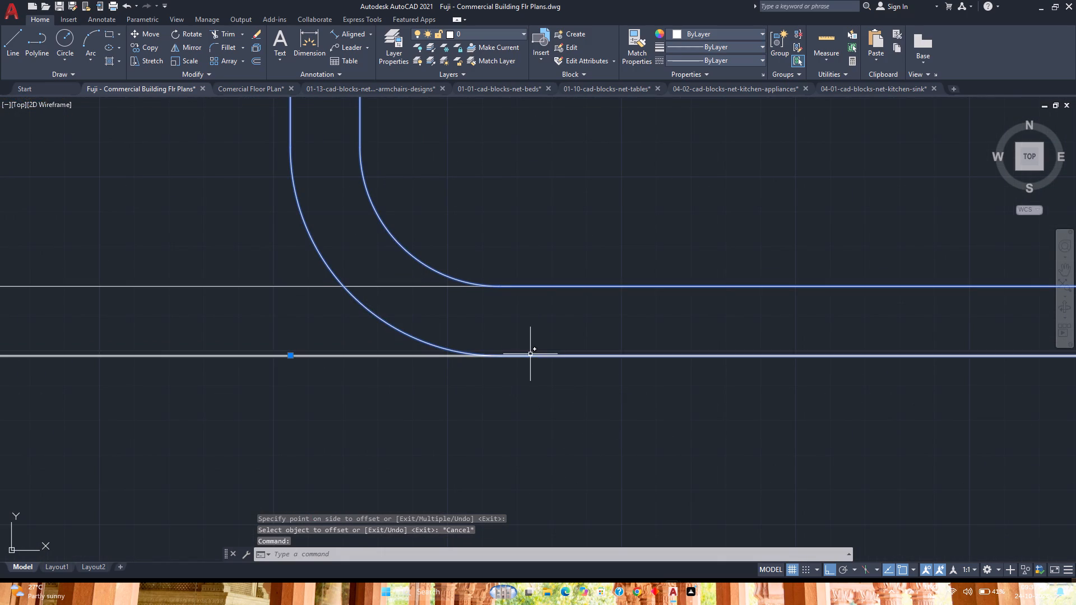
pyautogui.scroll(-5, 530, 350)
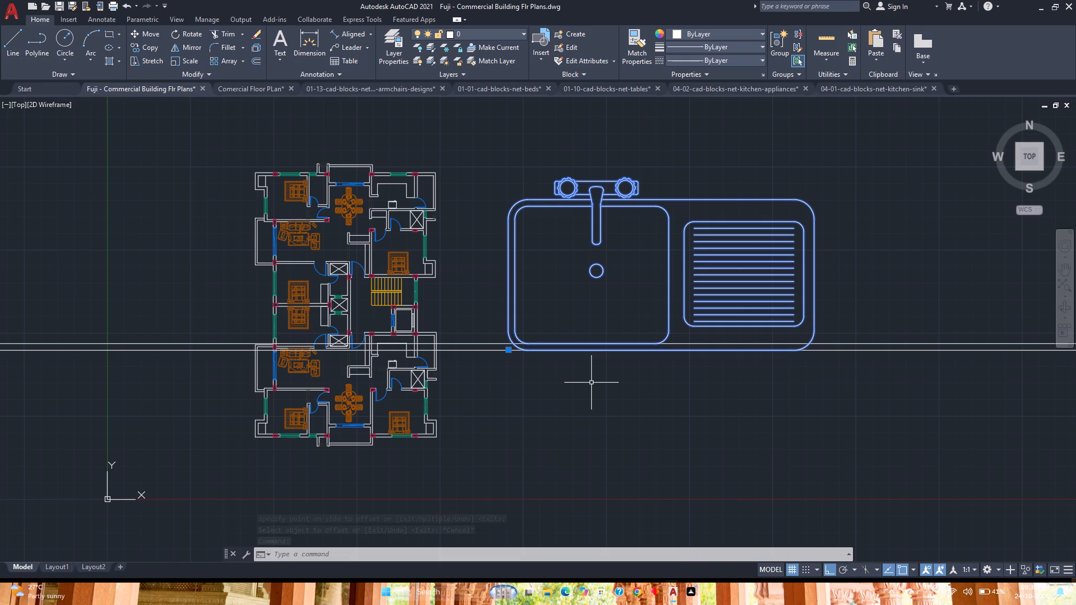
pyautogui.write('sc')
pyautogui.press('Return')
pyautogui.scroll(2, 676, 362)
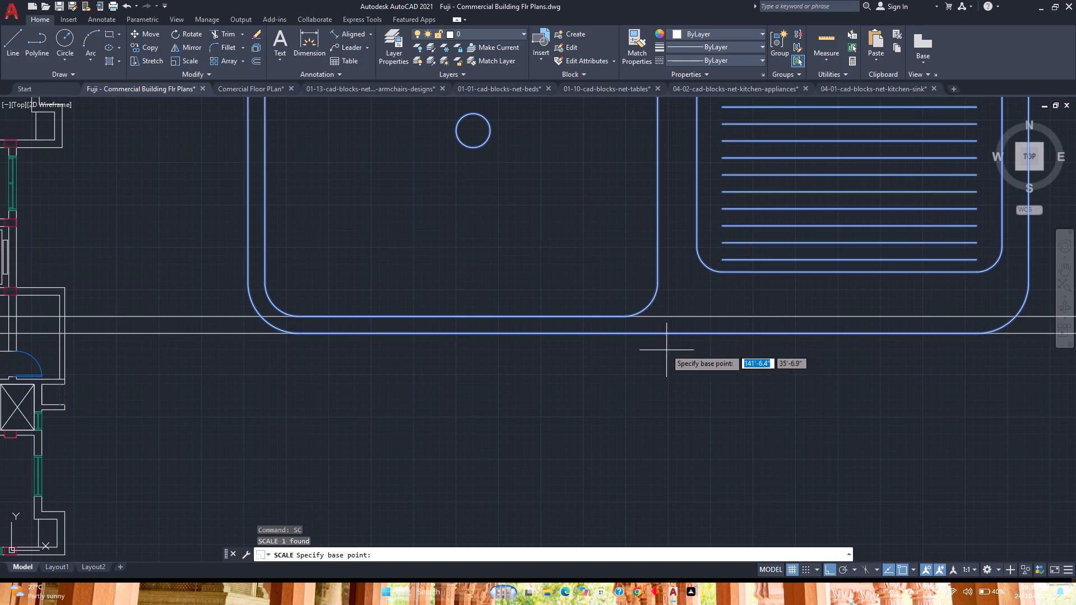
pyautogui.click(639, 335)
pyautogui.scroll(-2, 639, 335)
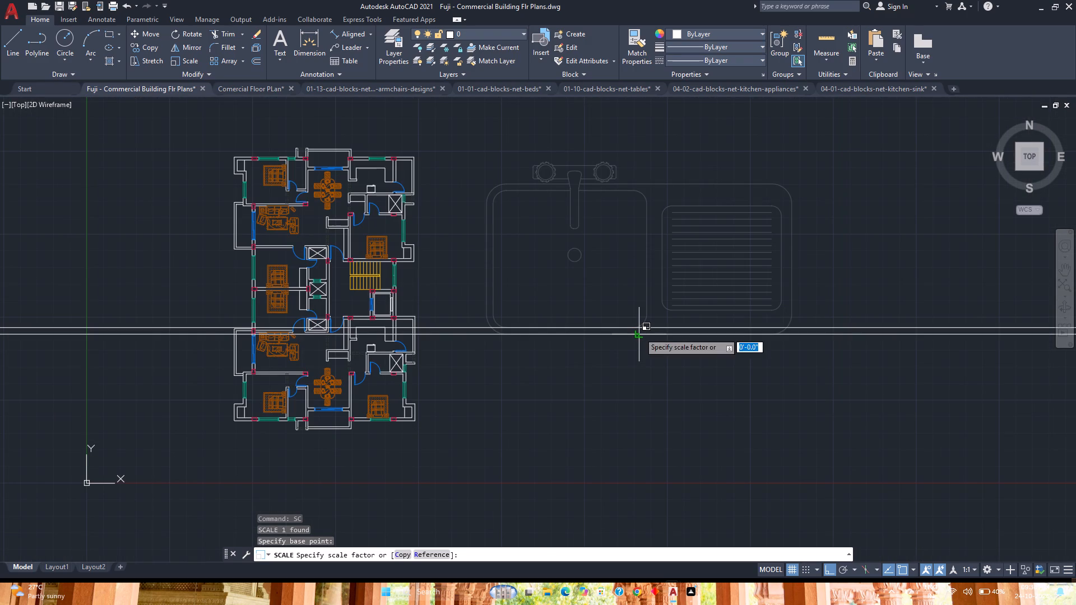
pyautogui.scroll(5, 639, 333)
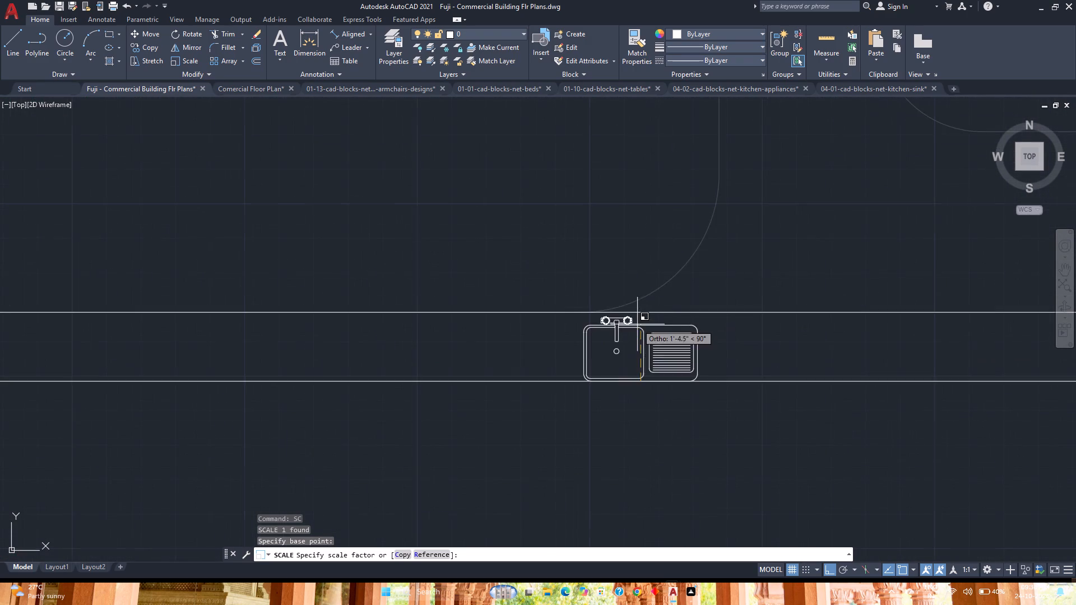
pyautogui.scroll(3, 637, 324)
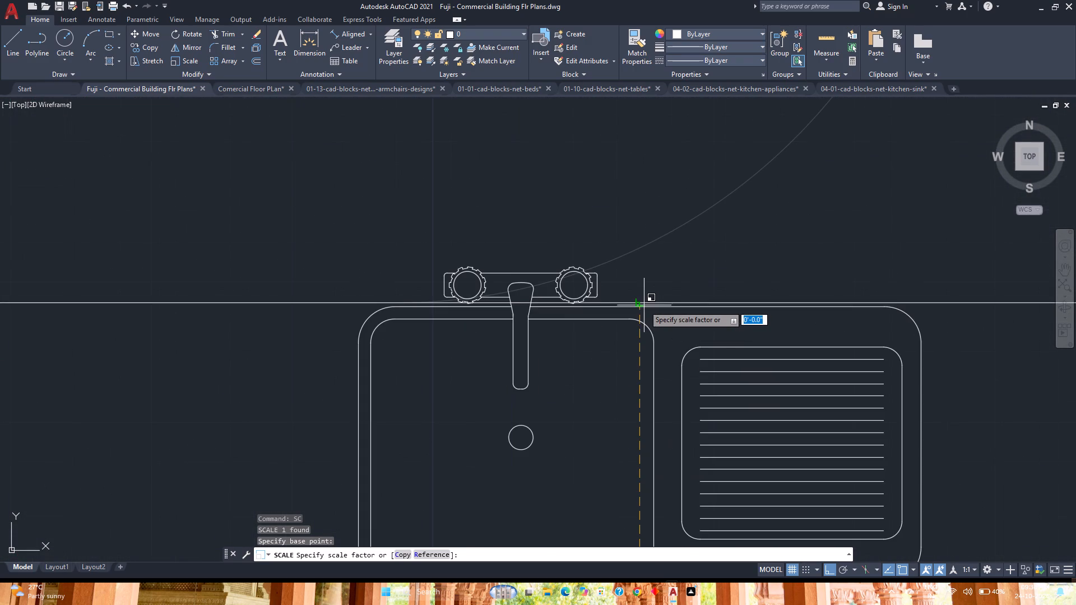
pyautogui.scroll(1, 639, 301)
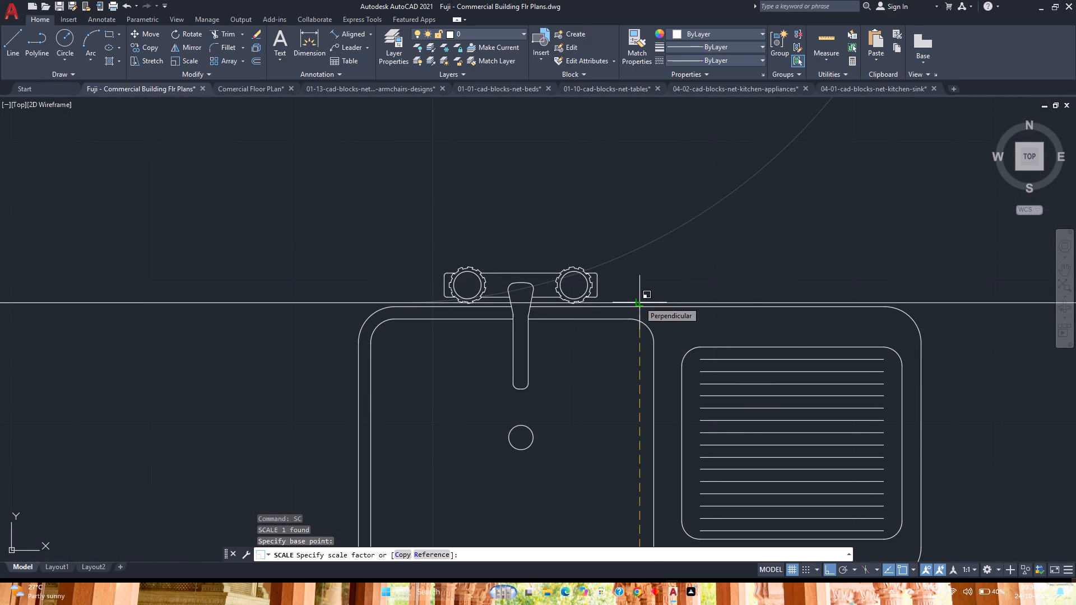
pyautogui.scroll(2, 639, 301)
pyautogui.click(641, 308)
pyautogui.scroll(-4, 641, 308)
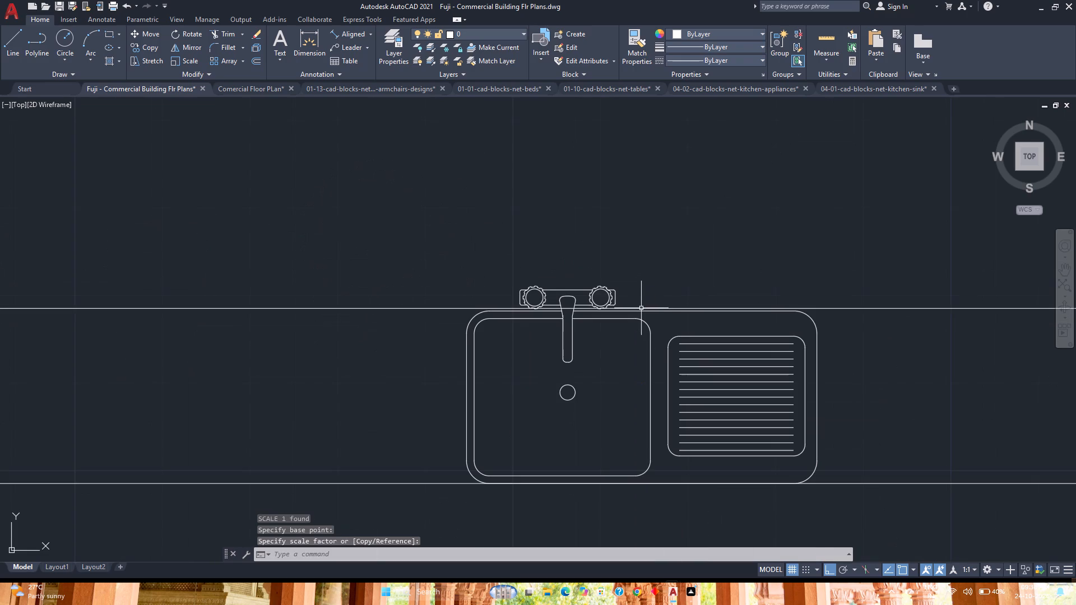
# Delete both horizontal construction lines at the sink.
pyautogui.click(375, 506)
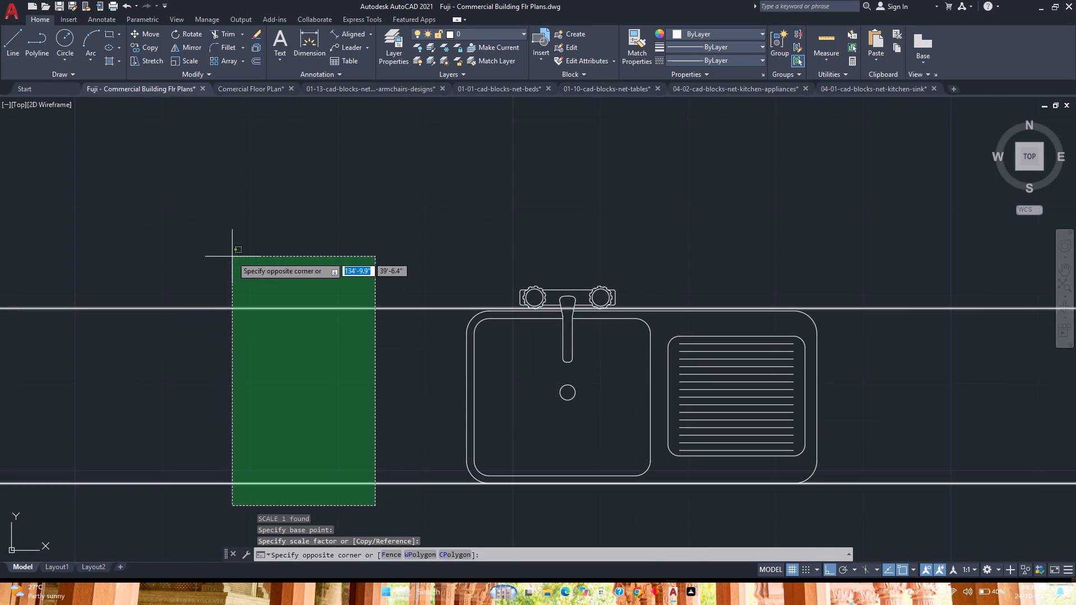
pyautogui.click(232, 257)
pyautogui.press('Delete')
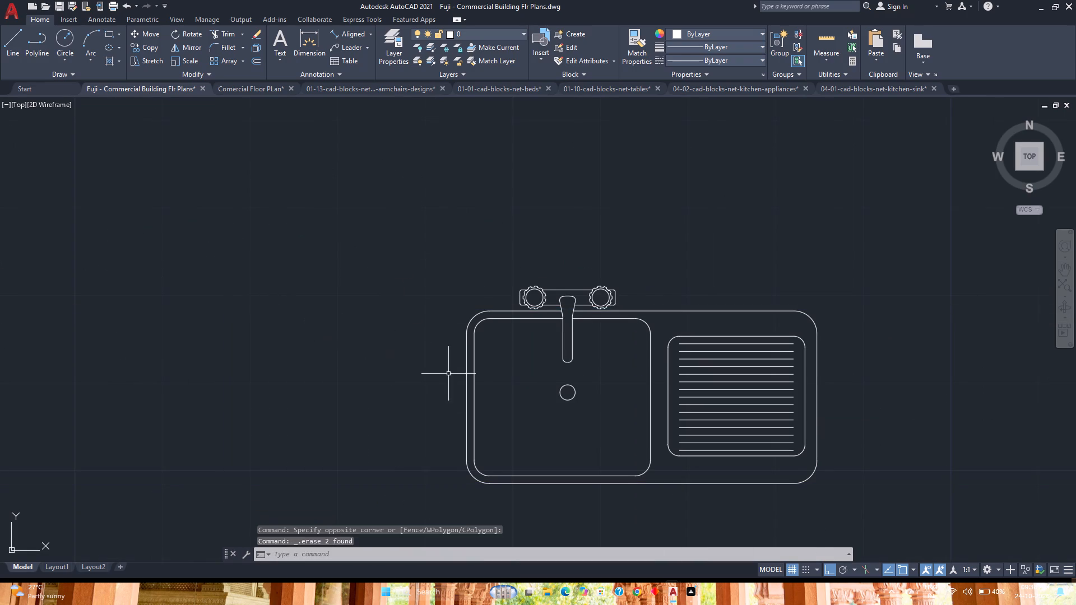
# Rotate the scaled sink 90° clockwise so its faucet faces east and its drainboard lies south of the bowl.
pyautogui.click(497, 478)
pyautogui.click(402, 448)
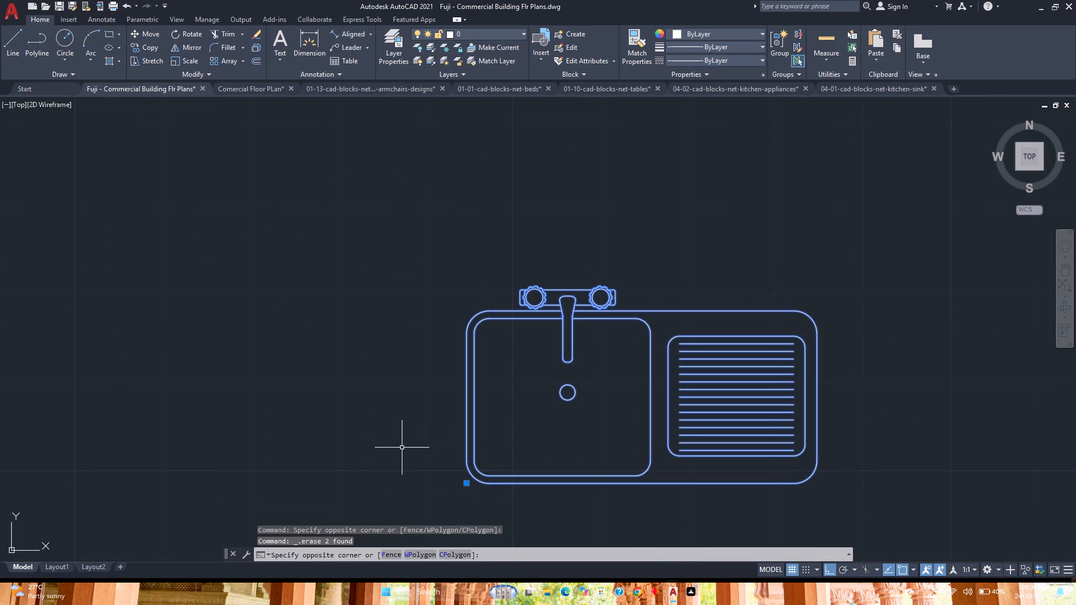
pyautogui.click(194, 35)
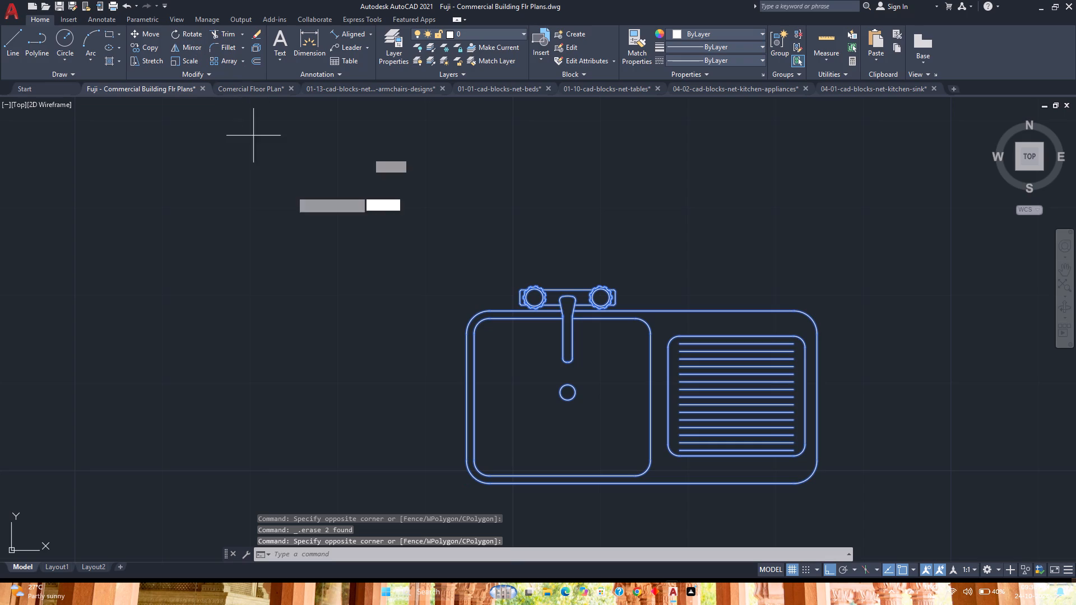
pyautogui.click(638, 398)
pyautogui.scroll(-1, 628, 473)
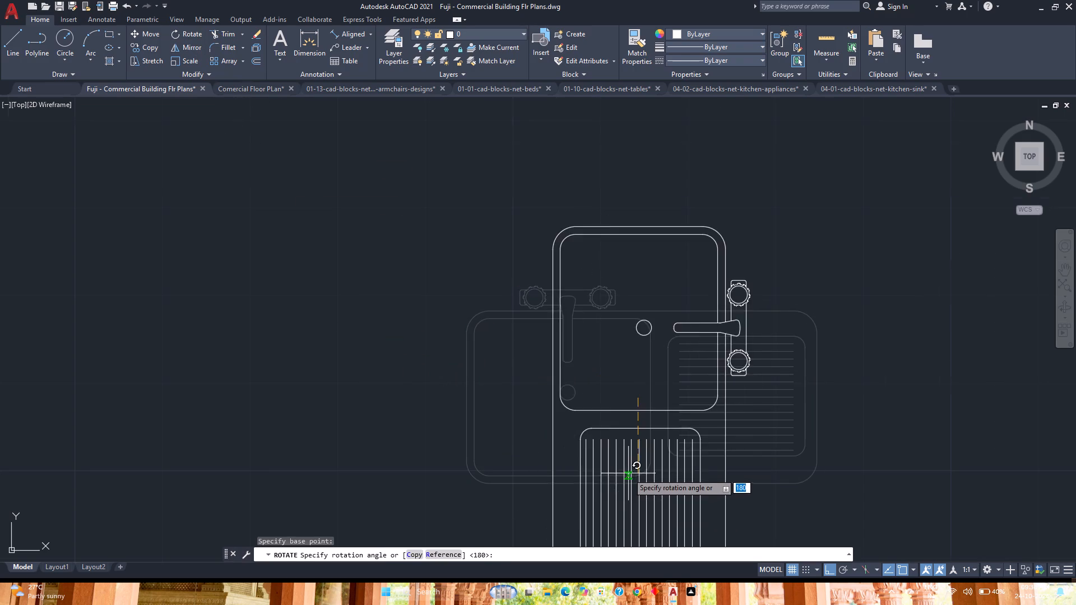
pyautogui.scroll(-3, 628, 473)
pyautogui.click(632, 511)
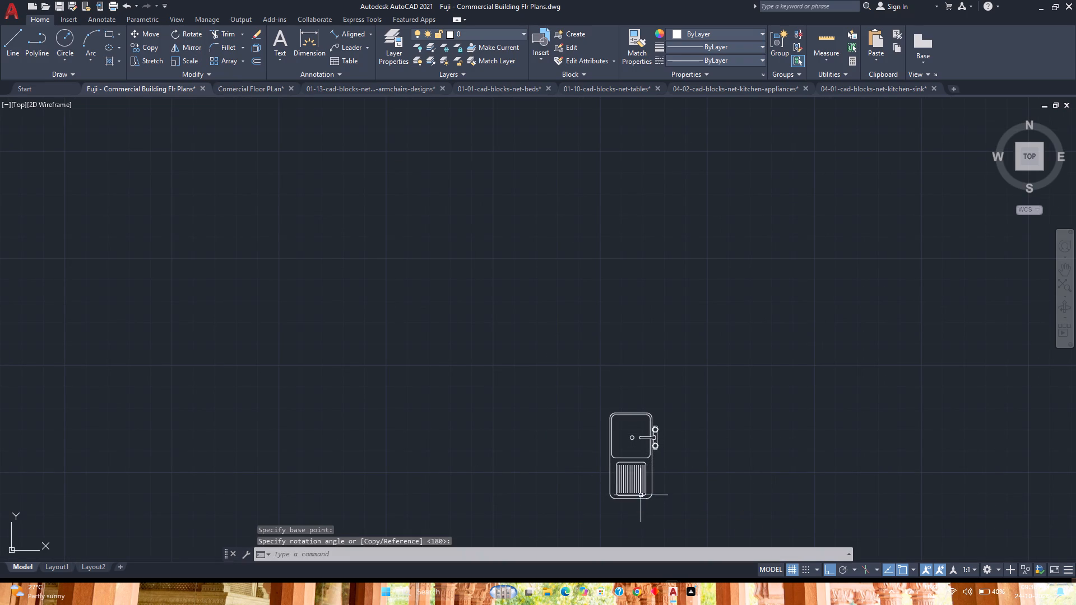
# Move the sink by its faucet-side edge, with Ortho off, to just outside the east wall beside the northeast apartment's kitchen.
pyautogui.click(640, 494)
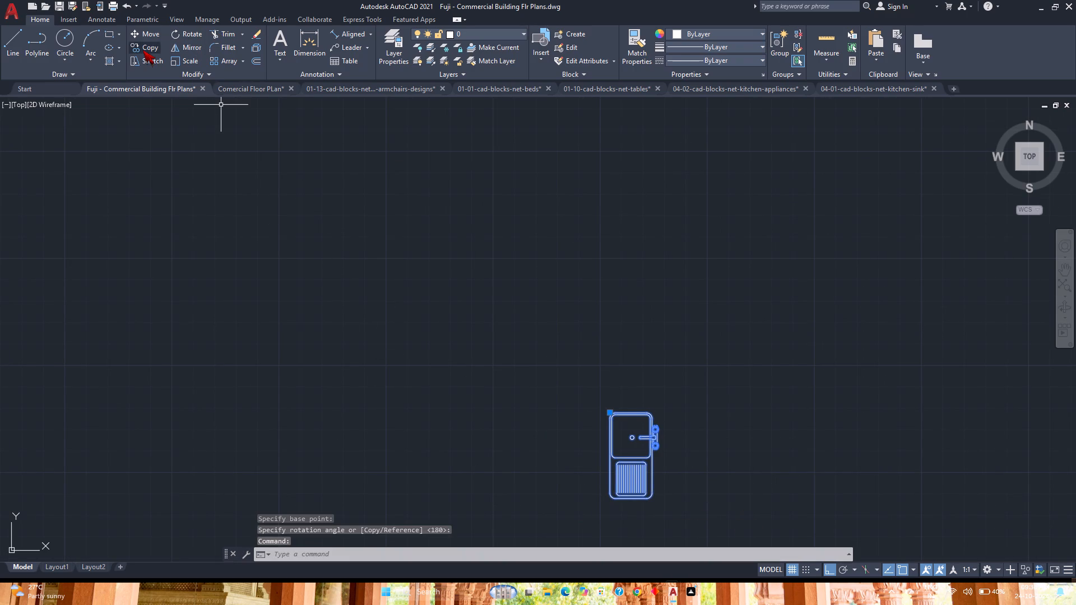
pyautogui.click(148, 36)
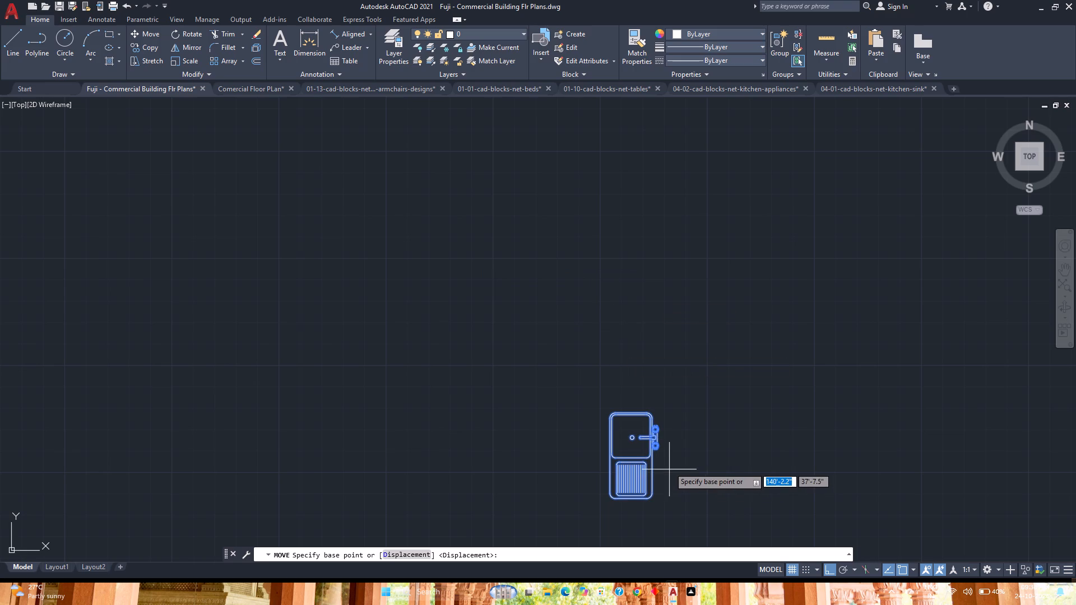
pyautogui.scroll(3, 669, 467)
pyautogui.click(600, 442)
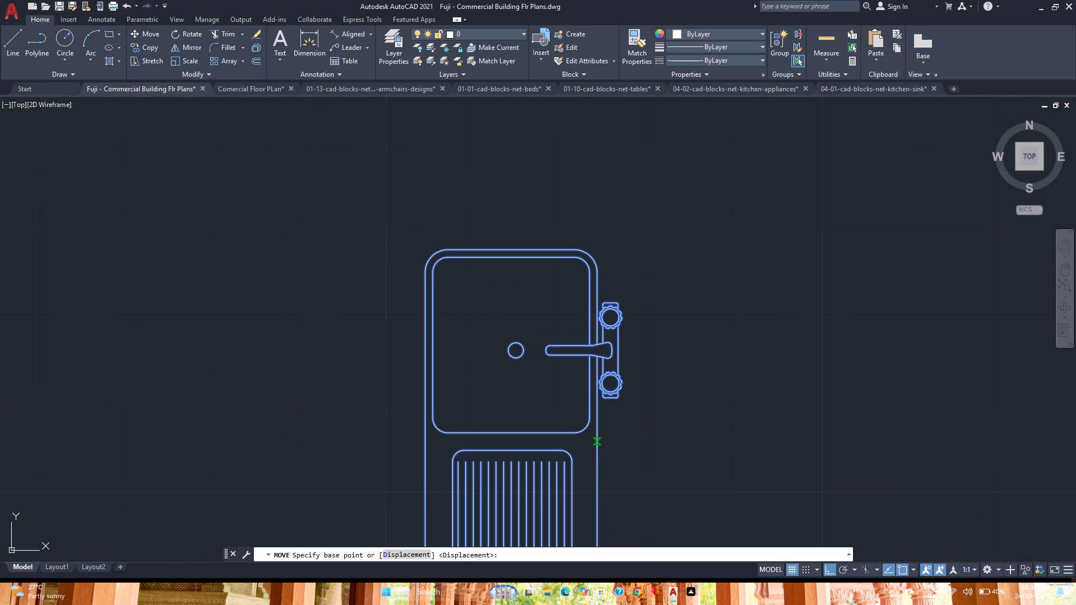
pyautogui.scroll(-8, 600, 442)
pyautogui.scroll(-3, 466, 413)
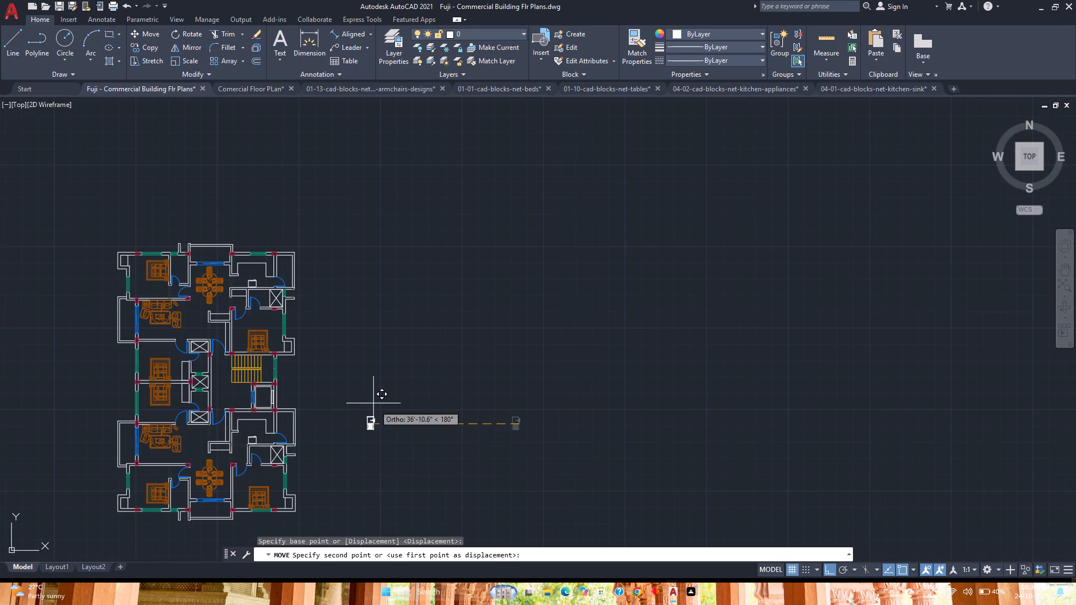
pyautogui.press('F8')
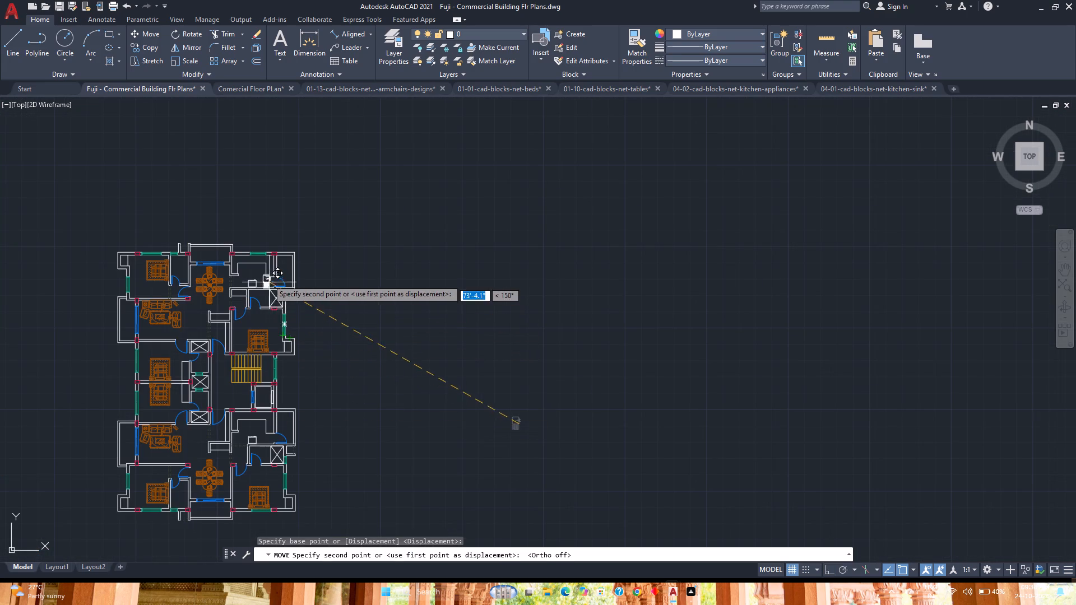
pyautogui.scroll(7, 267, 274)
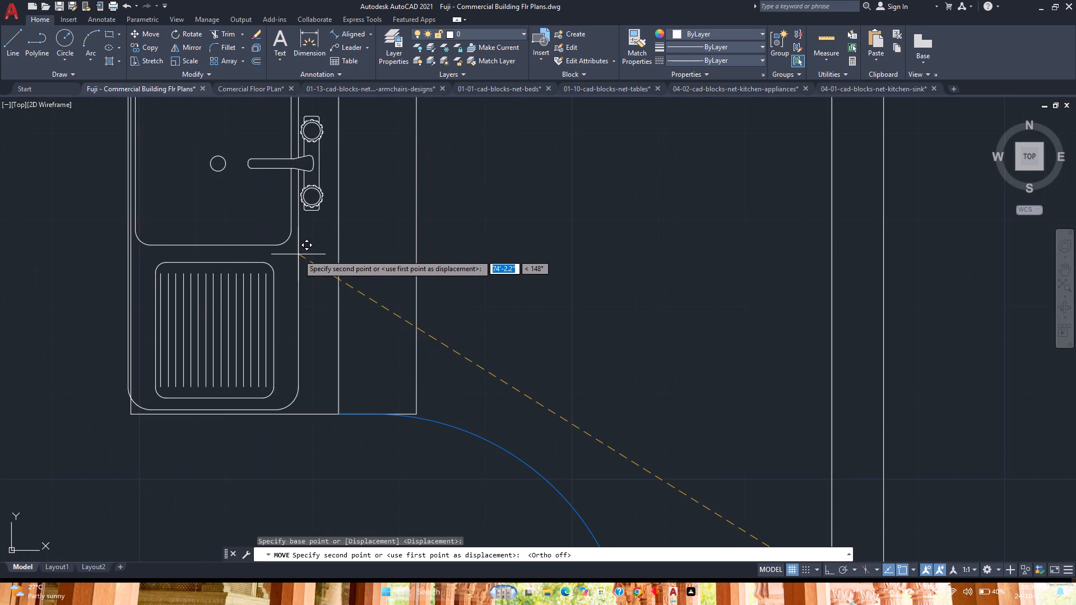
pyautogui.scroll(-2, 314, 254)
pyautogui.moveTo(314, 254); pyautogui.dragTo(327, 277, button='middle')
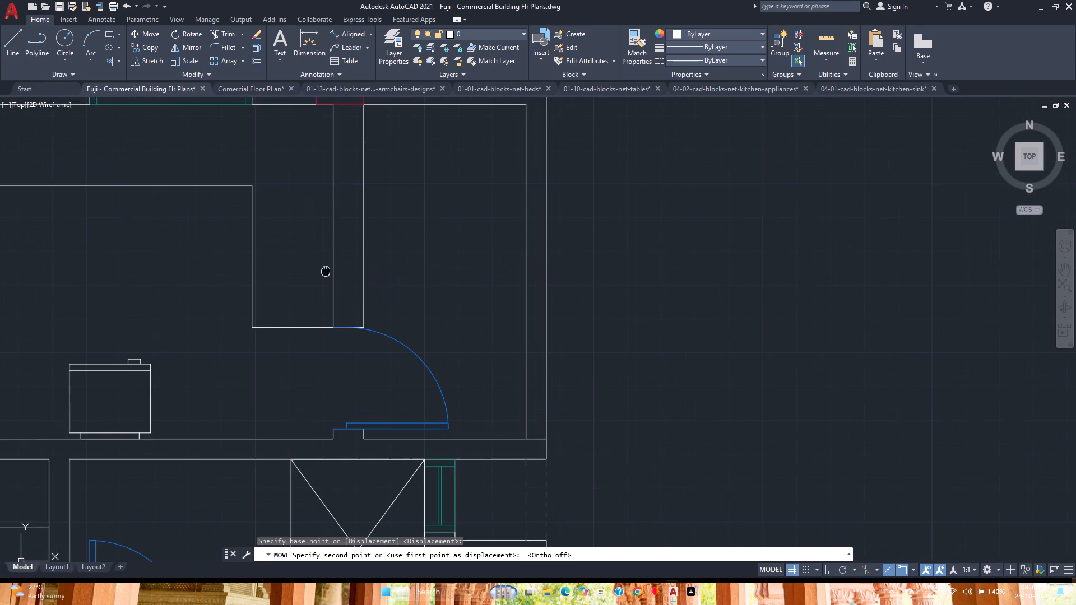
pyautogui.moveTo(327, 277); pyautogui.dragTo(339, 338, button='middle')
pyautogui.middleClick(339, 338)
pyautogui.scroll(-3, 339, 338)
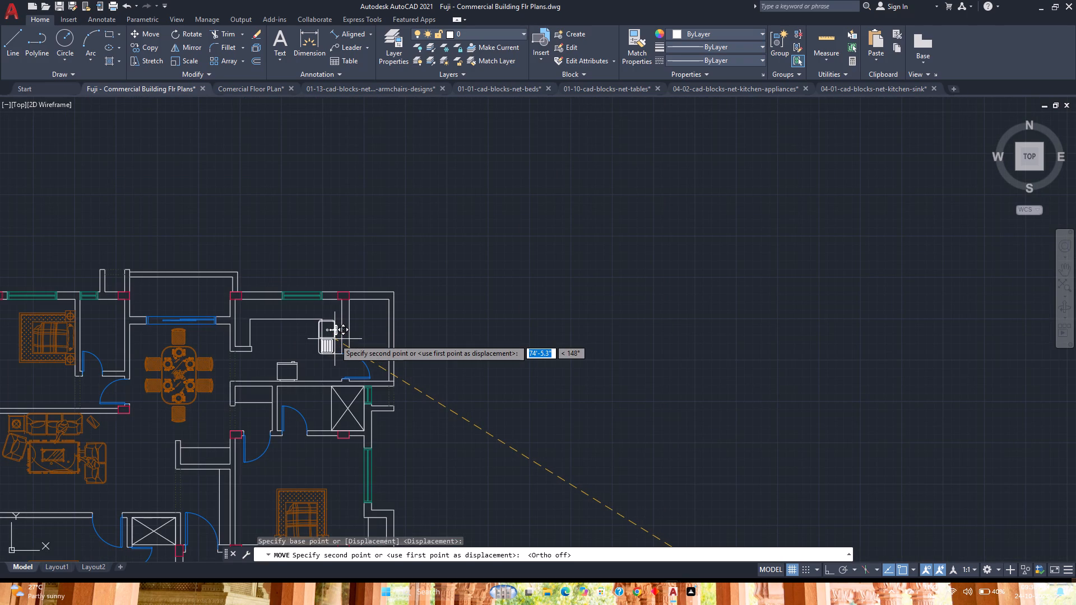
pyautogui.scroll(4, 332, 333)
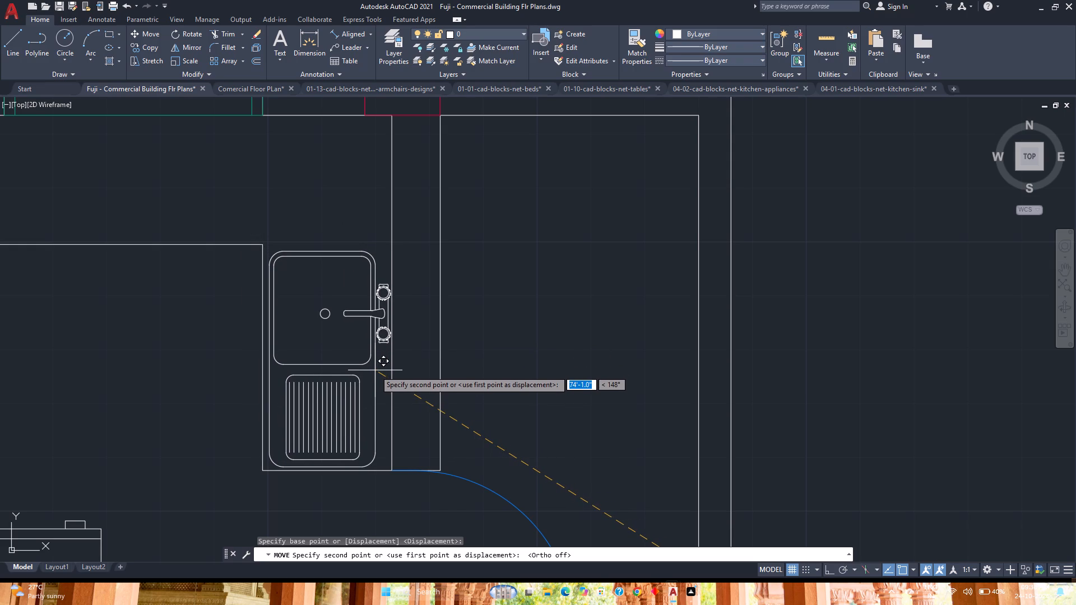
pyautogui.click(866, 362)
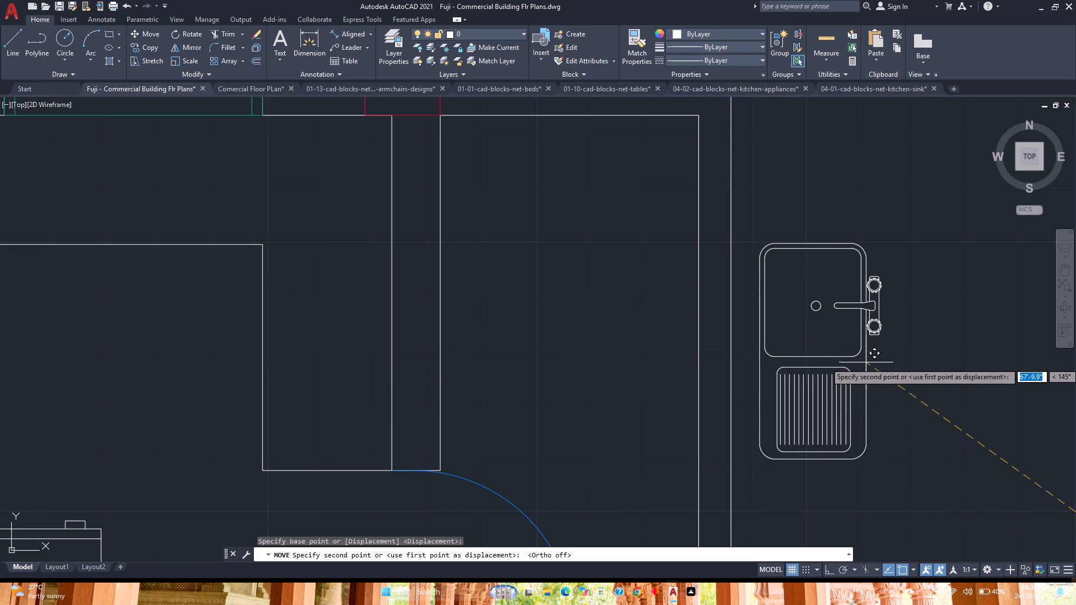
pyautogui.press('Escape')
# Inspect the apartment layouts and check dimensions around the northeast kitchen with Quick Measure.
pyautogui.scroll(-4, 542, 359)
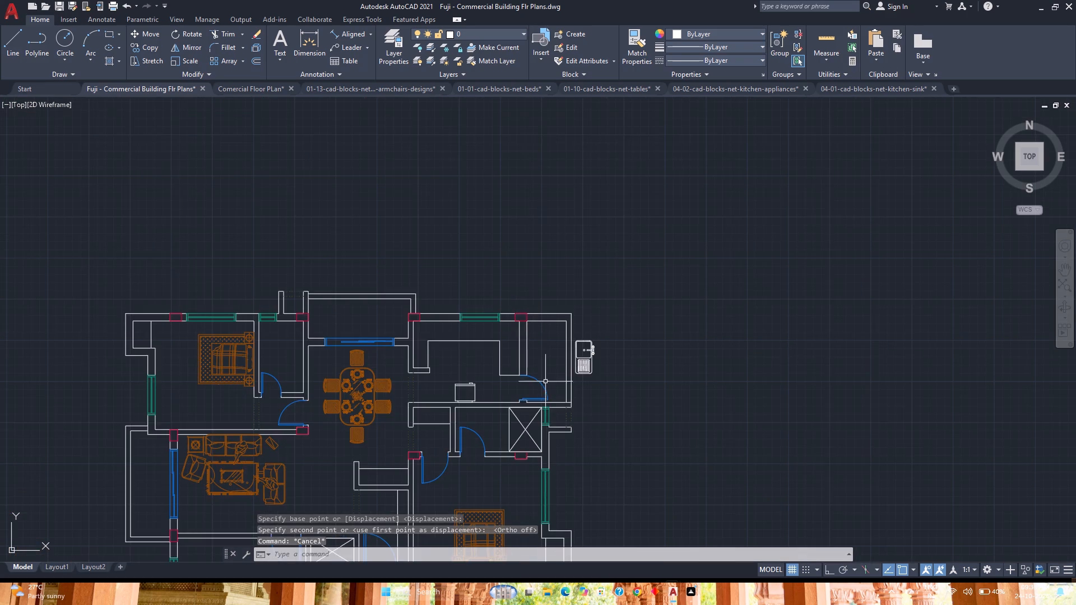
pyautogui.middleClick(548, 420)
pyautogui.moveTo(542, 417); pyautogui.dragTo(509, 335, button='middle')
pyautogui.middleClick(507, 329)
pyautogui.middleClick(504, 320)
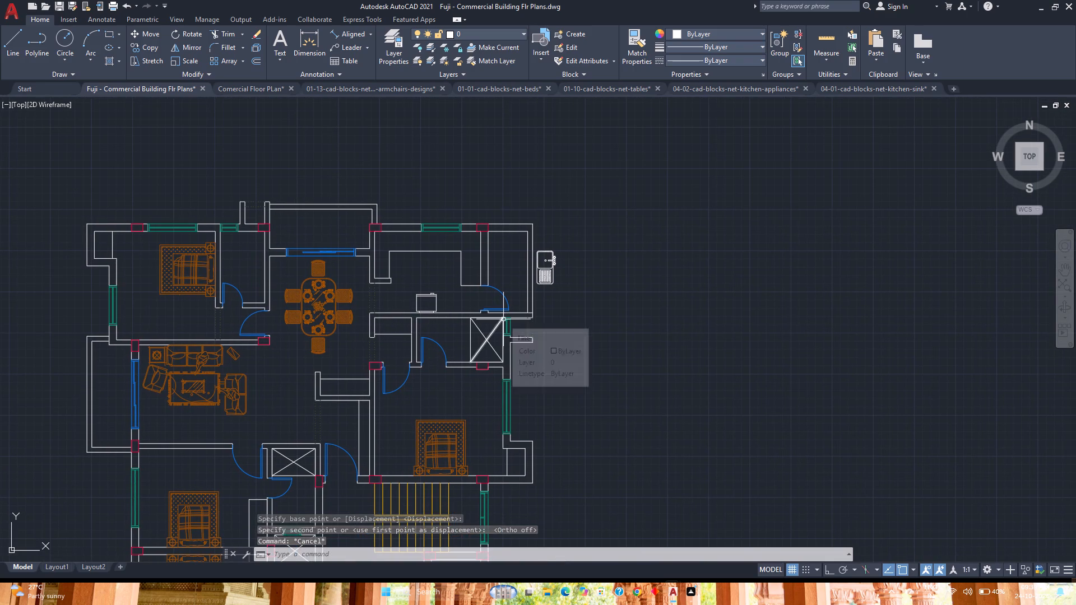
pyautogui.scroll(-2, 443, 502)
pyautogui.moveTo(438, 500); pyautogui.dragTo(429, 469, button='middle')
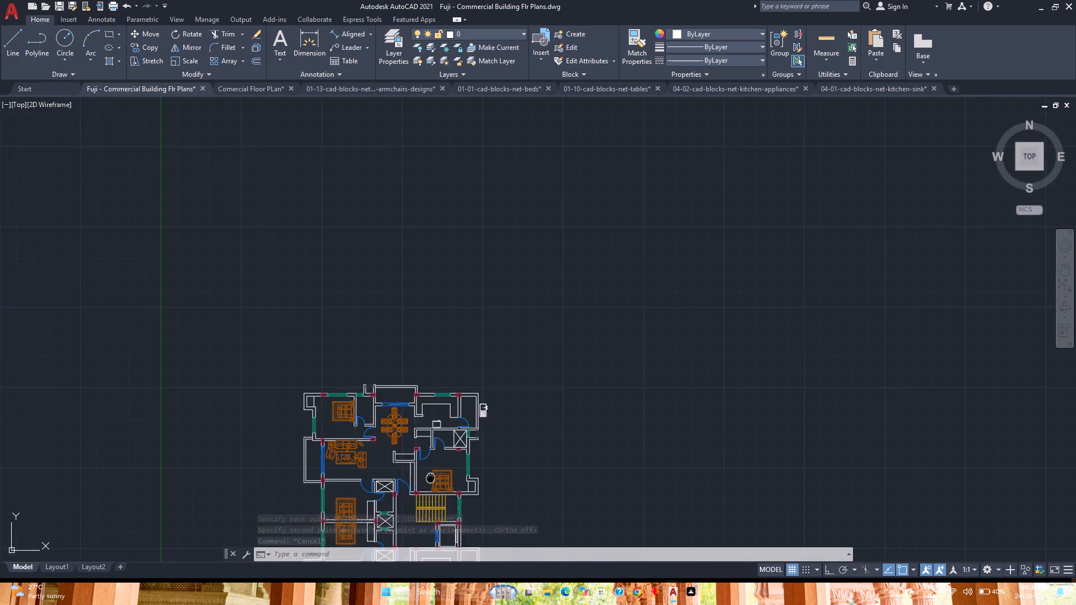
pyautogui.moveTo(429, 469); pyautogui.dragTo(424, 413, button='middle')
pyautogui.middleClick(424, 378)
pyautogui.scroll(3, 461, 493)
pyautogui.scroll(-2, 425, 402)
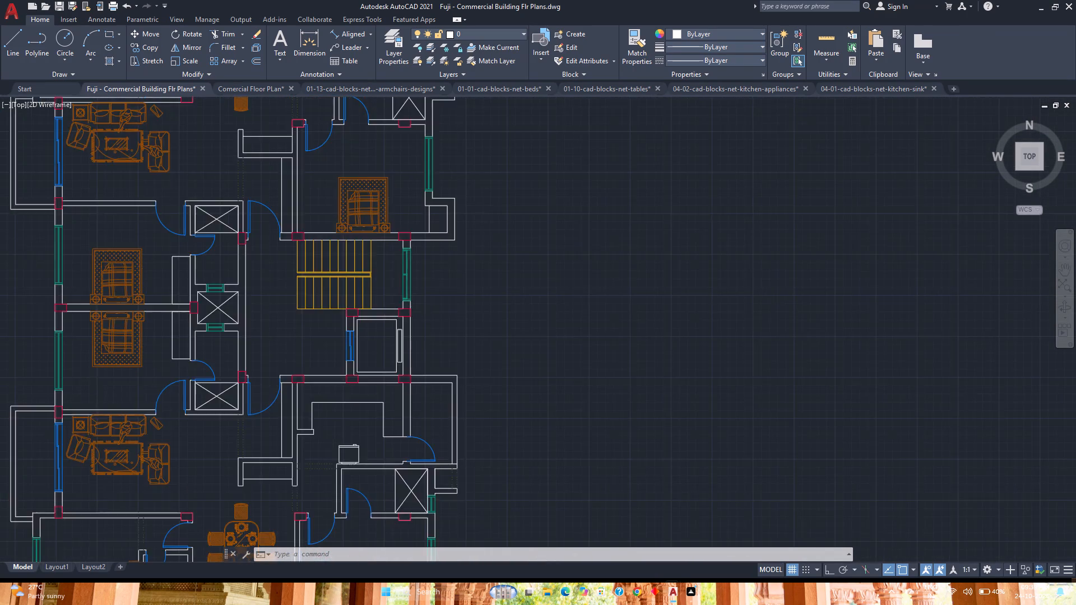
pyautogui.scroll(4, 427, 146)
pyautogui.moveTo(364, 180); pyautogui.dragTo(414, 247, button='middle')
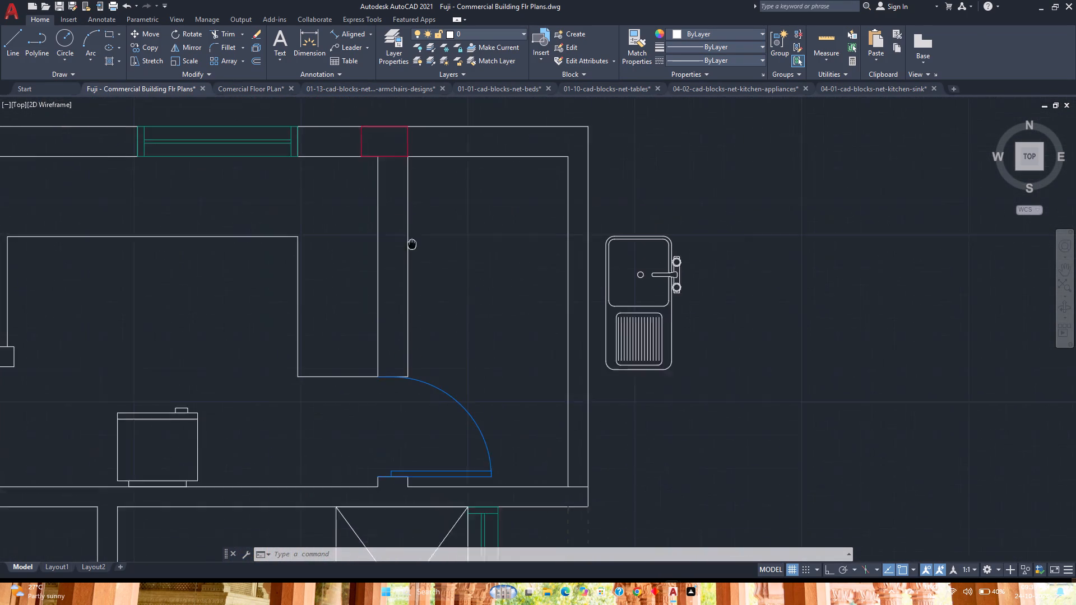
pyautogui.moveTo(414, 247); pyautogui.dragTo(422, 271, button='middle')
pyautogui.middleClick(422, 271)
pyautogui.click(837, 41)
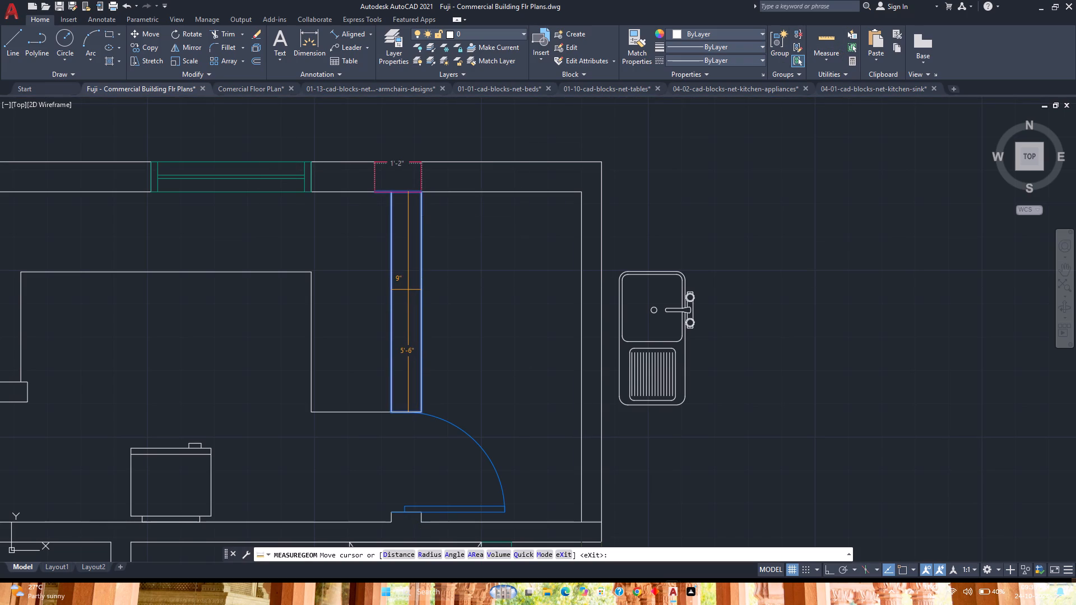
# Offset the south end line of the northeast kitchen's east partition wall 1' north into the wall.
pyautogui.click(6, 32)
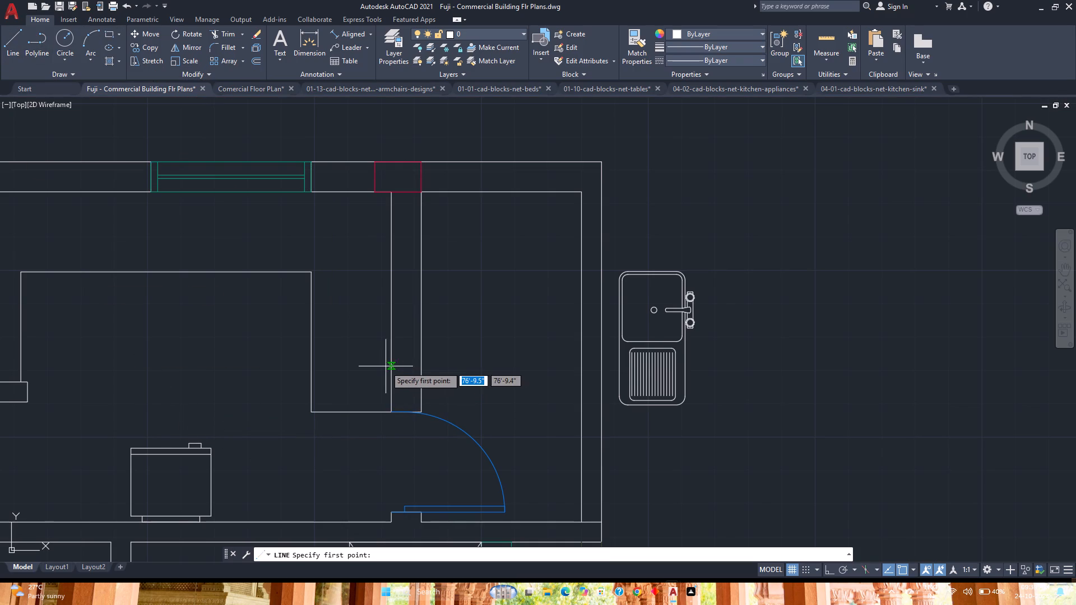
pyautogui.press('Escape')
pyautogui.scroll(2, 418, 415)
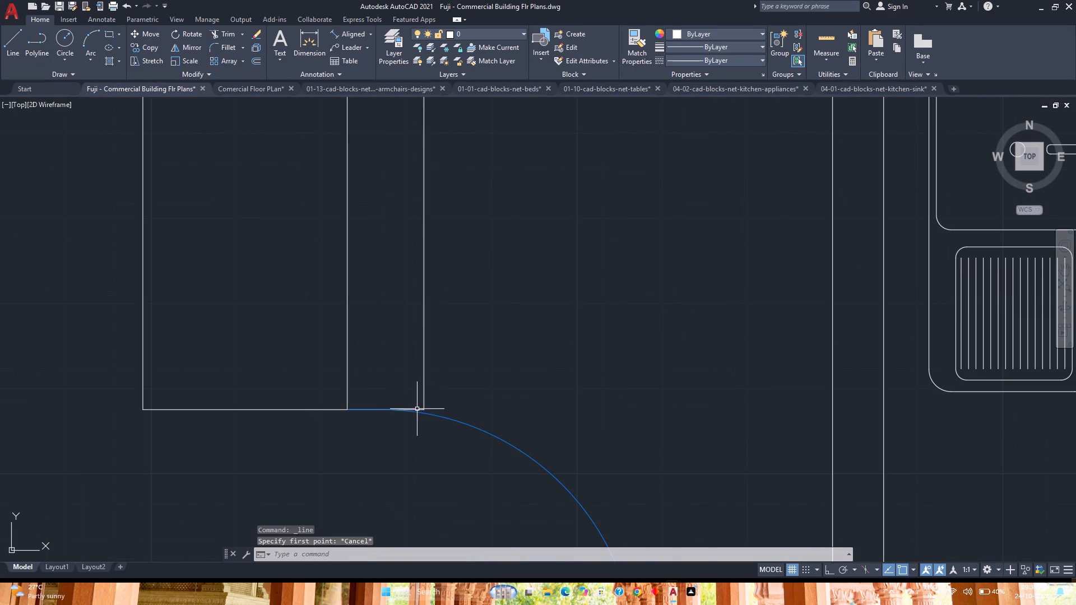
pyautogui.scroll(3, 417, 407)
pyautogui.click(257, 62)
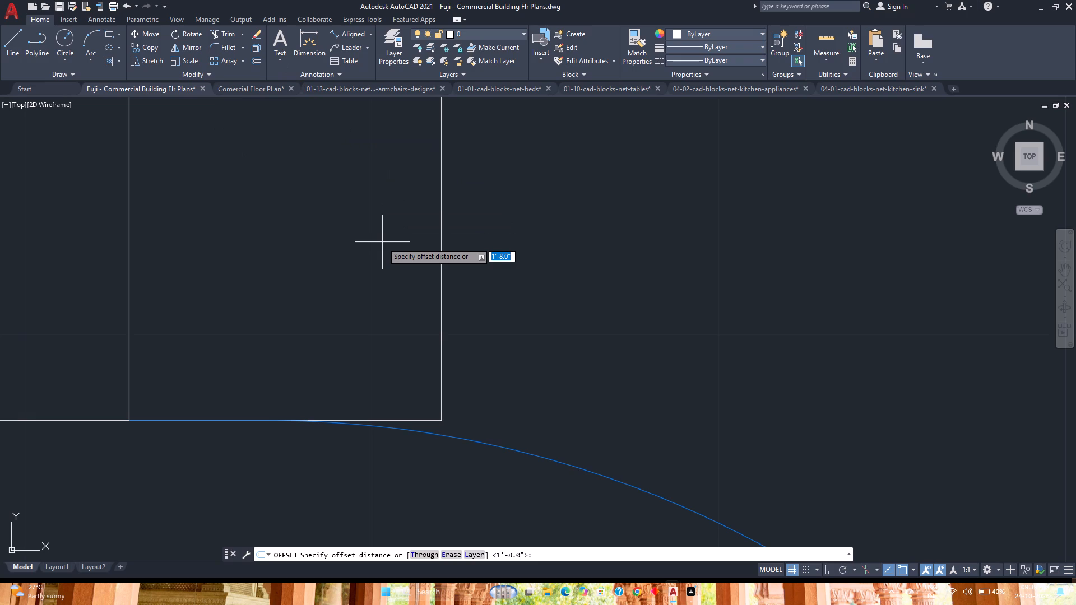
pyautogui.press('6')
pyautogui.press('Return')
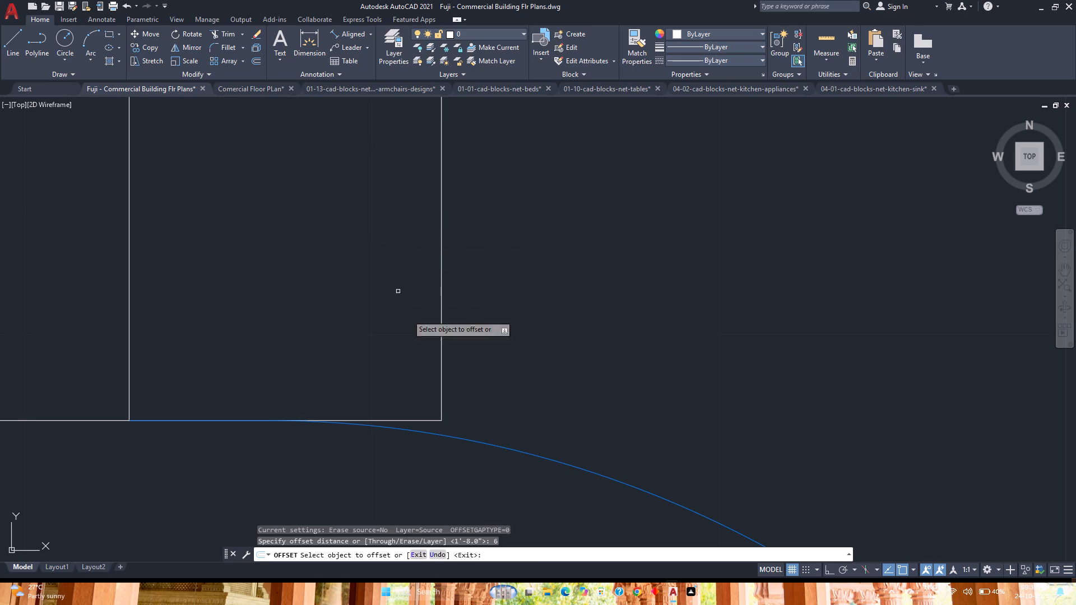
pyautogui.click(407, 419)
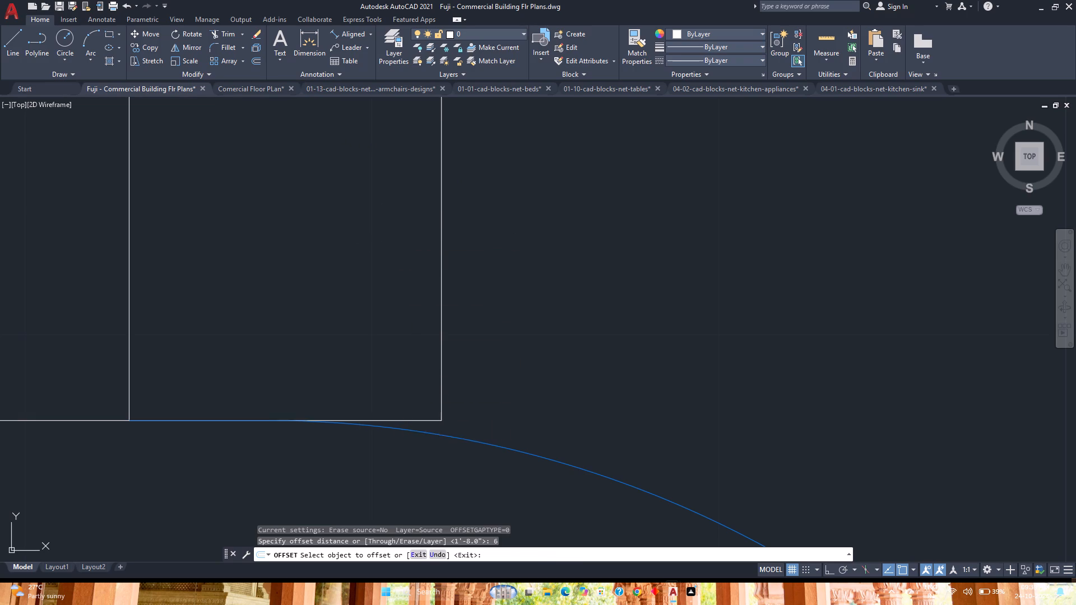
pyautogui.scroll(-7, 402, 360)
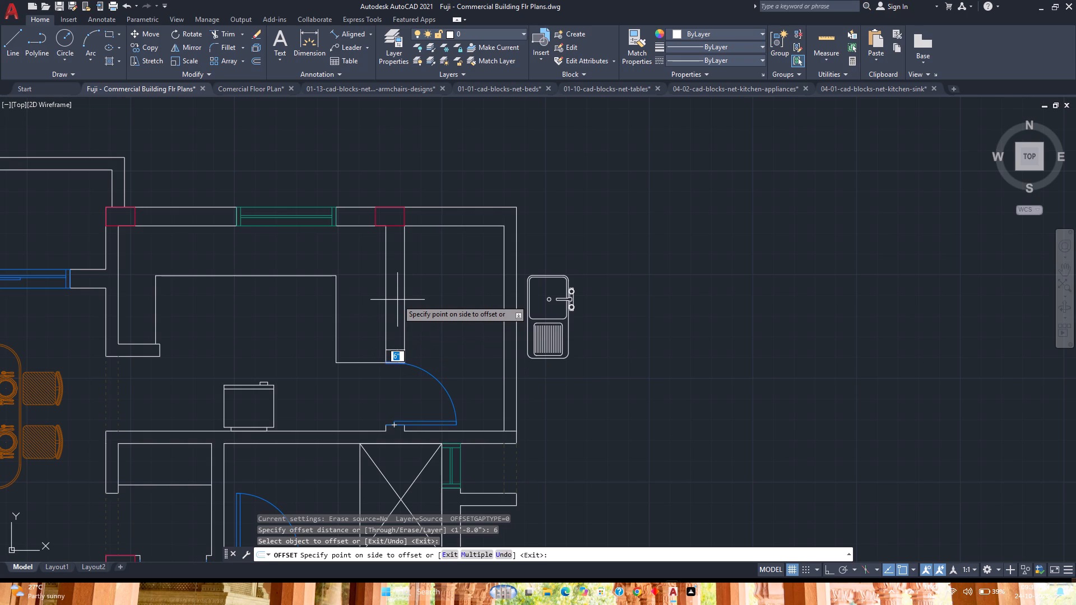
pyautogui.write("1'")
pyautogui.press('Return')
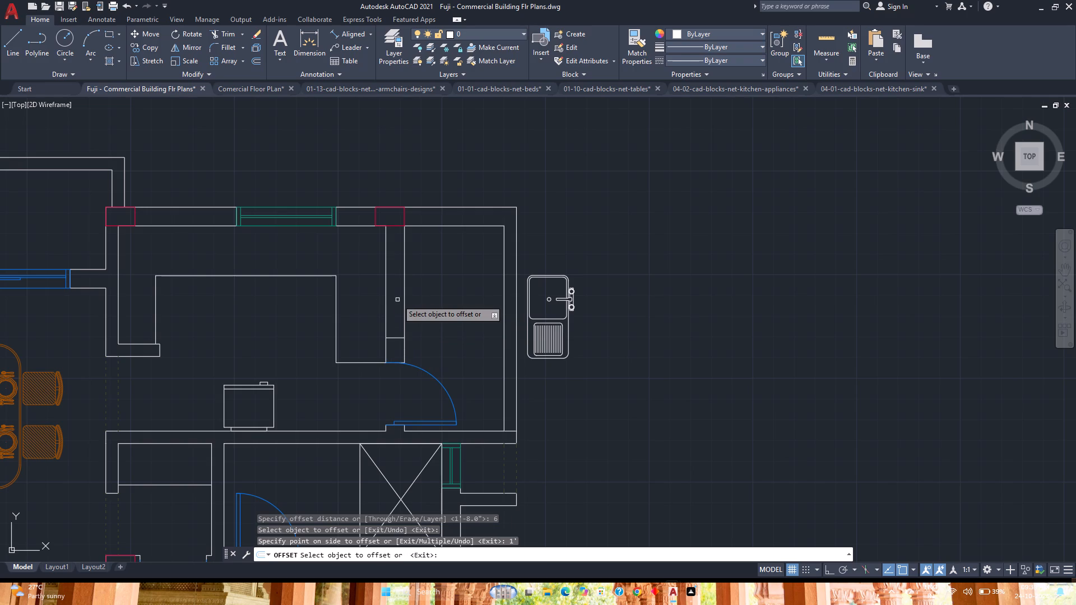
# Offset the new line across the partition wall 4' north to mark the opening's other end.
pyautogui.scroll(3, 403, 334)
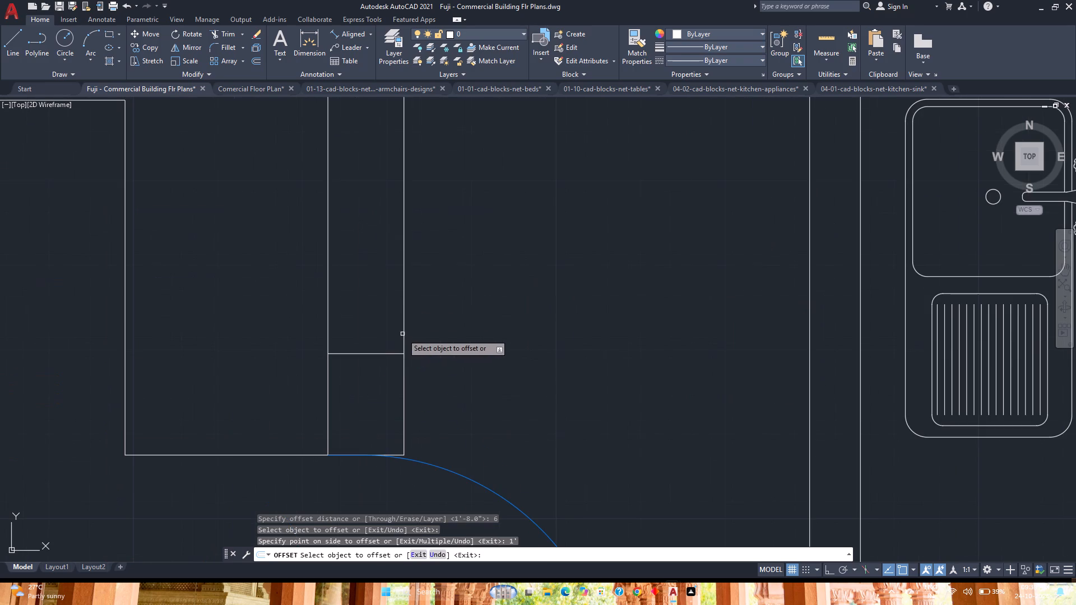
pyautogui.click(384, 354)
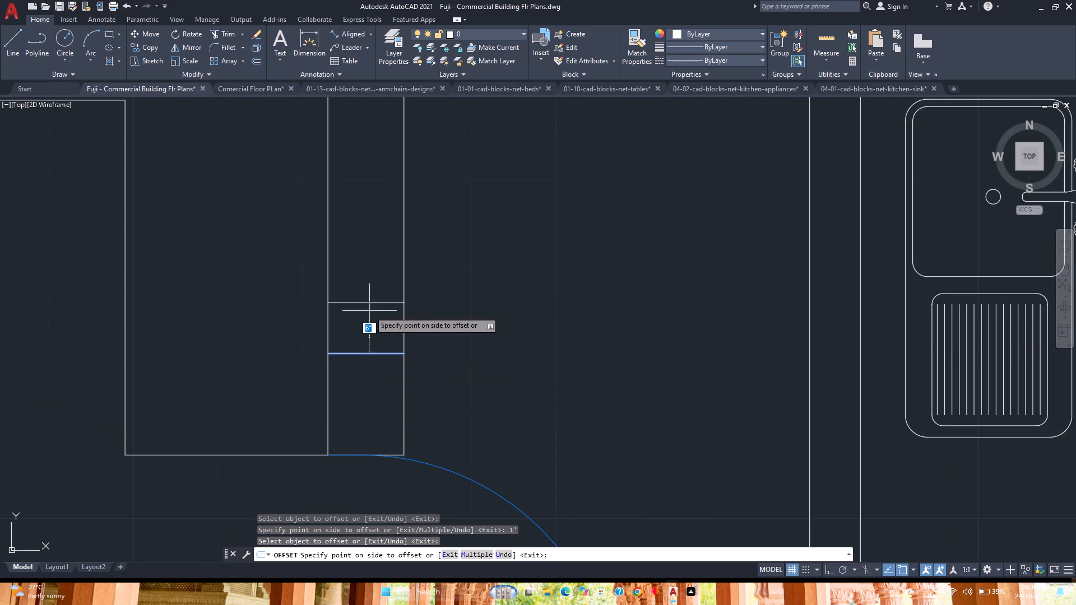
pyautogui.write("4'")
pyautogui.press('Return')
pyautogui.scroll(-2, 369, 311)
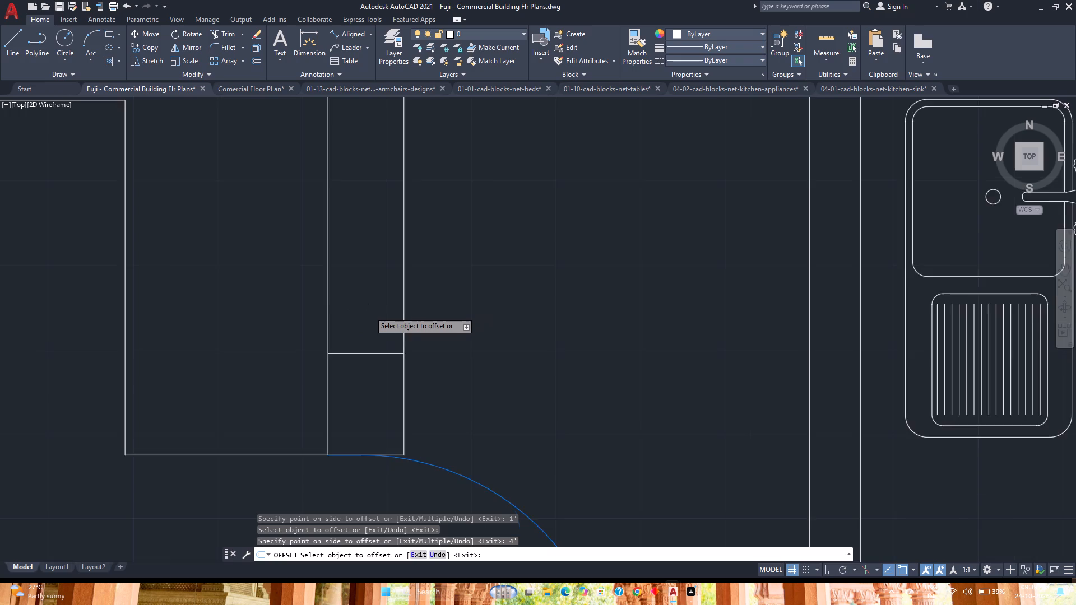
pyautogui.scroll(-1, 369, 313)
pyautogui.scroll(1, 364, 281)
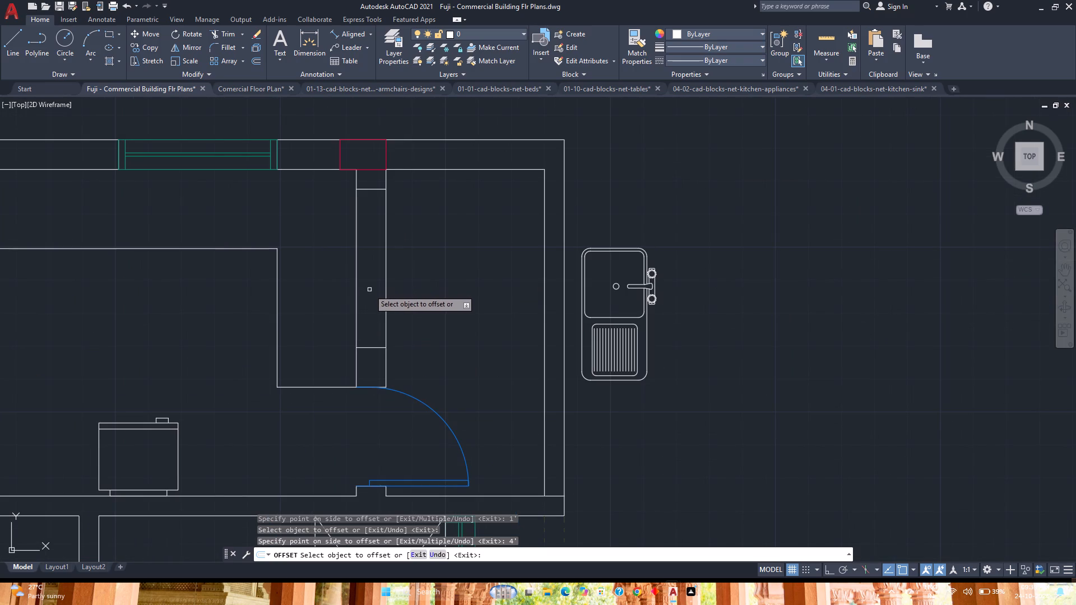
pyautogui.press('Escape')
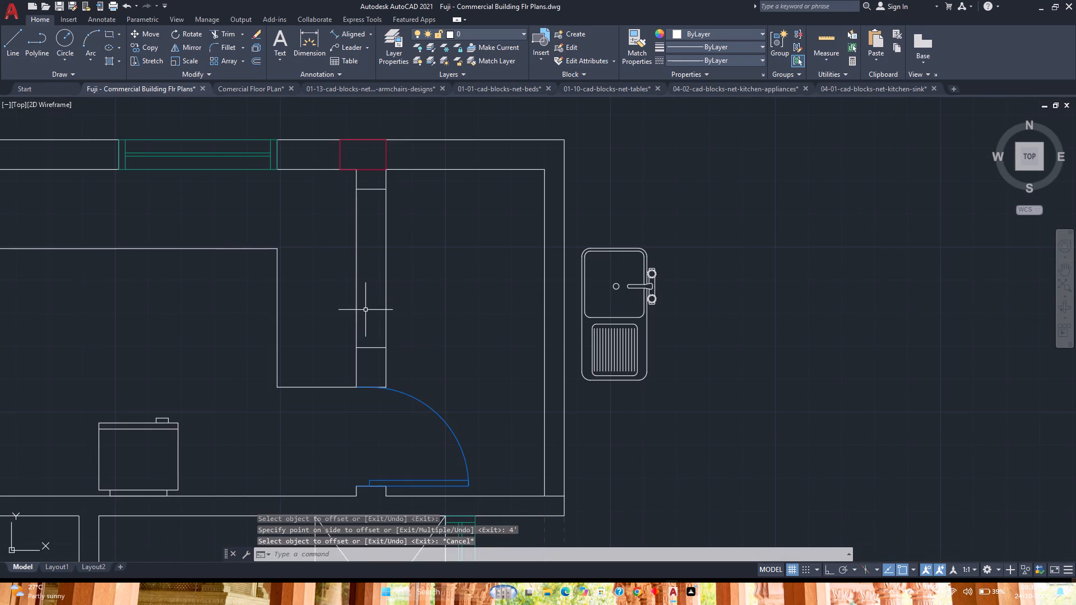
# Check the partition wall's remaining segment and the surrounding kitchen dimensions with Quick Measure.
pyautogui.click(818, 34)
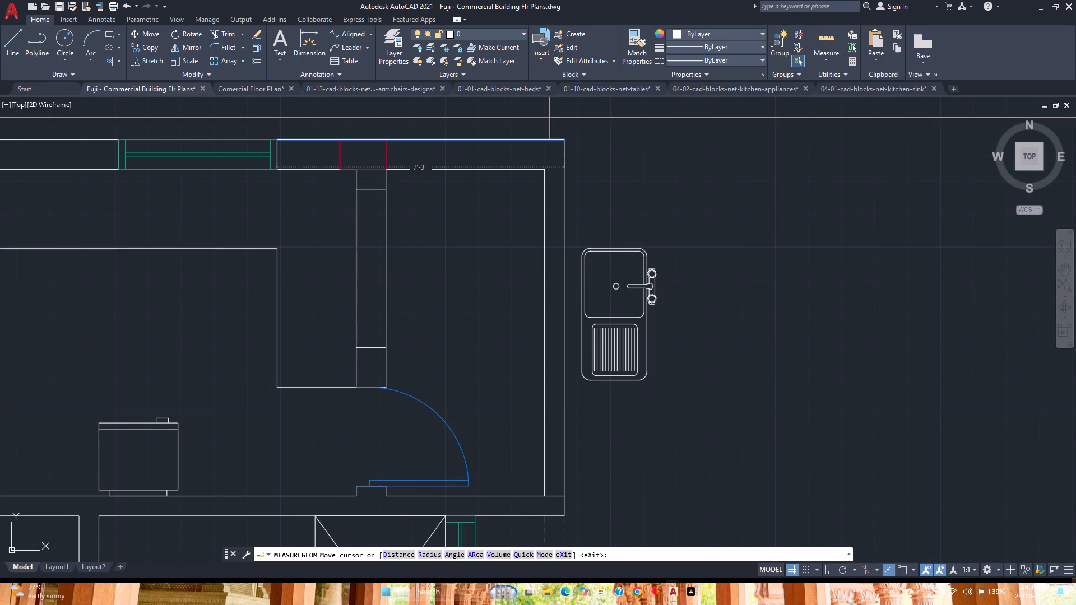
pyautogui.scroll(2, 374, 180)
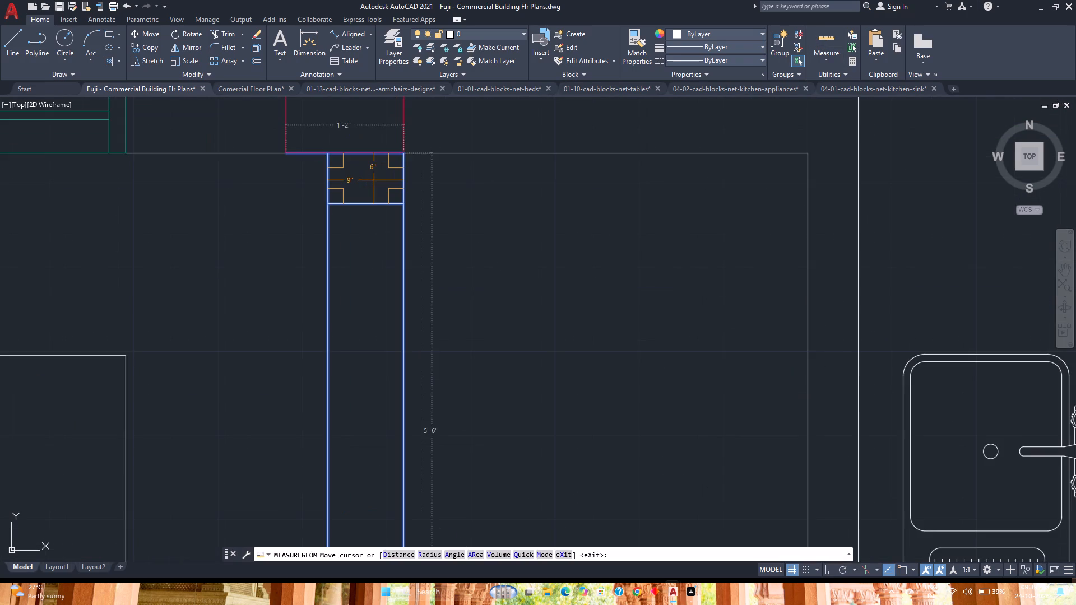
pyautogui.scroll(2, 374, 180)
pyautogui.press('Escape')
pyautogui.scroll(-1, 376, 180)
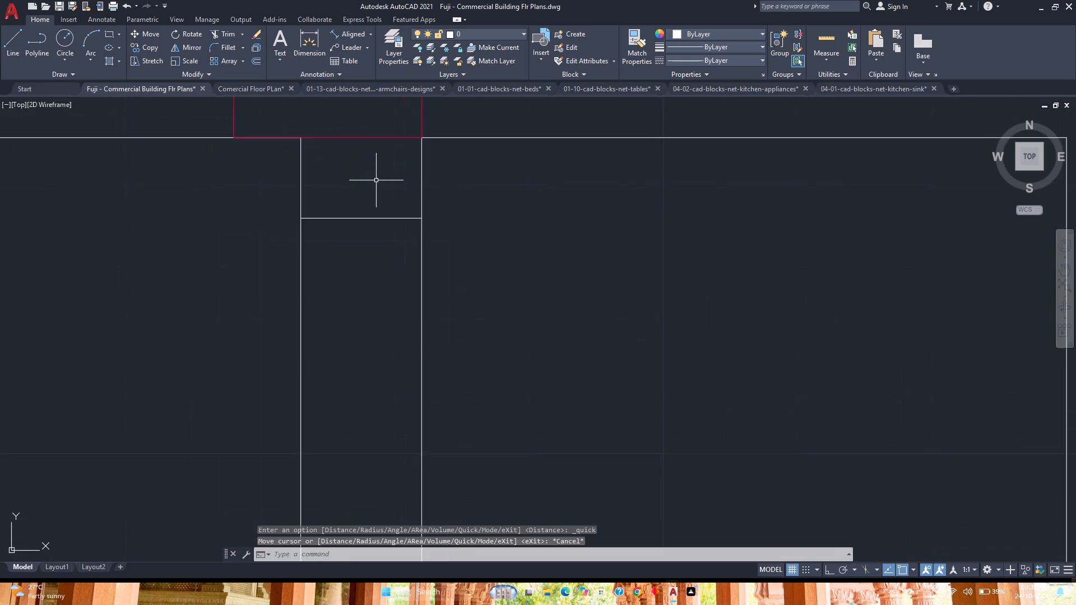
pyautogui.scroll(-3, 376, 180)
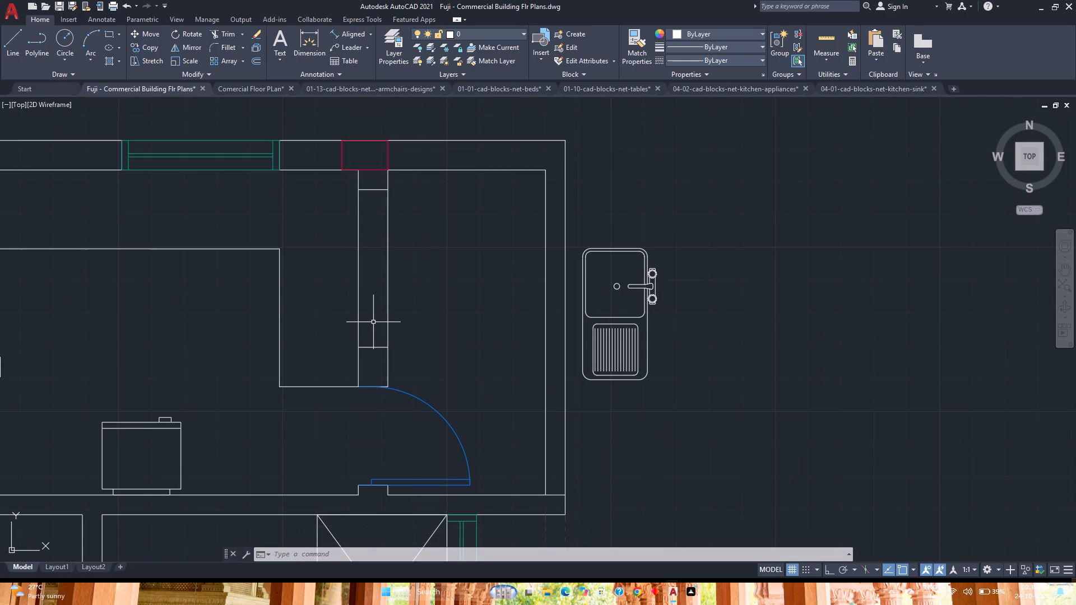
pyautogui.click(815, 40)
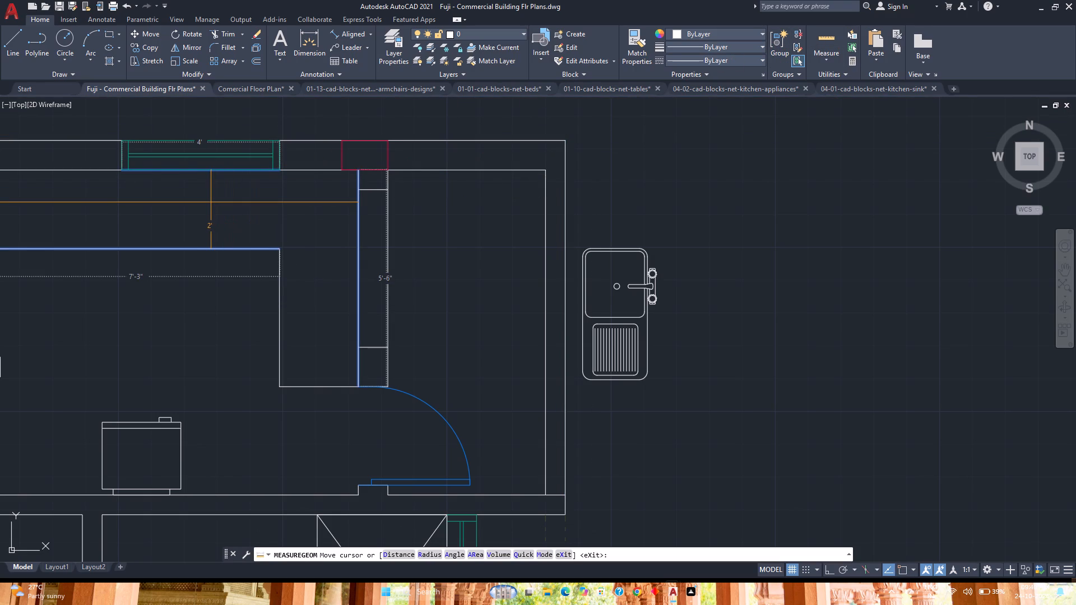
pyautogui.press('Escape')
# Trim both partition wall faces between the two offset lines to open a 4' gap.
pyautogui.write('tr')
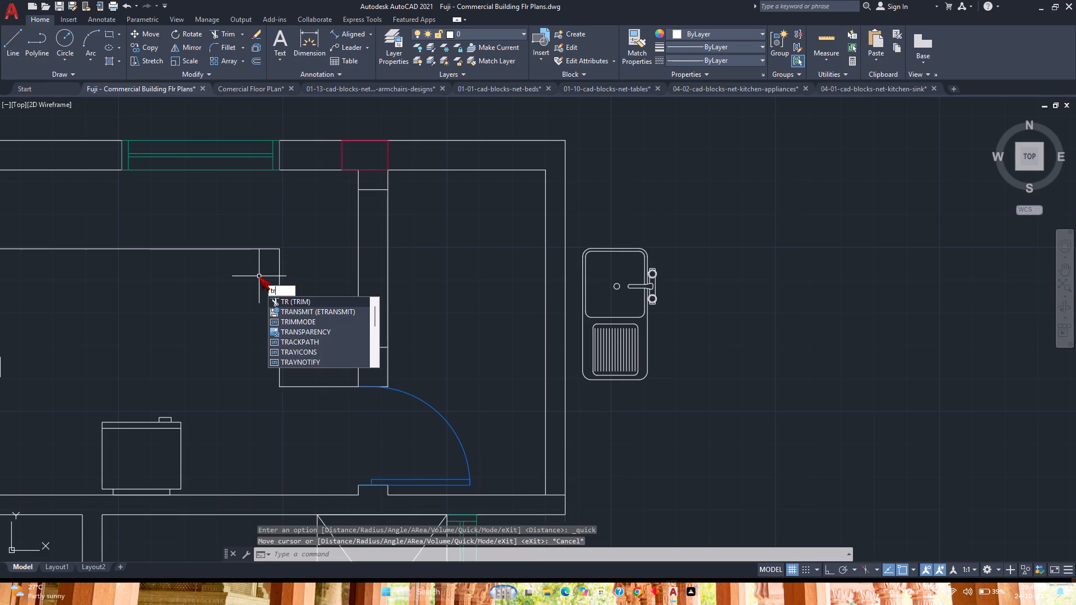
pyautogui.press('Return')
pyautogui.click(338, 266)
pyautogui.click(399, 259)
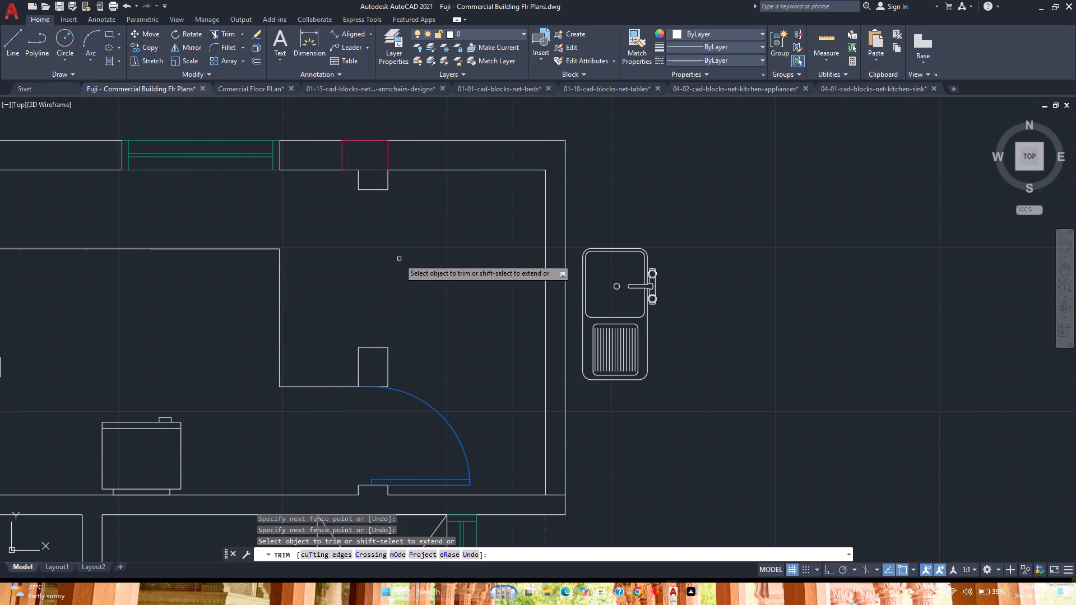
pyautogui.press('Escape')
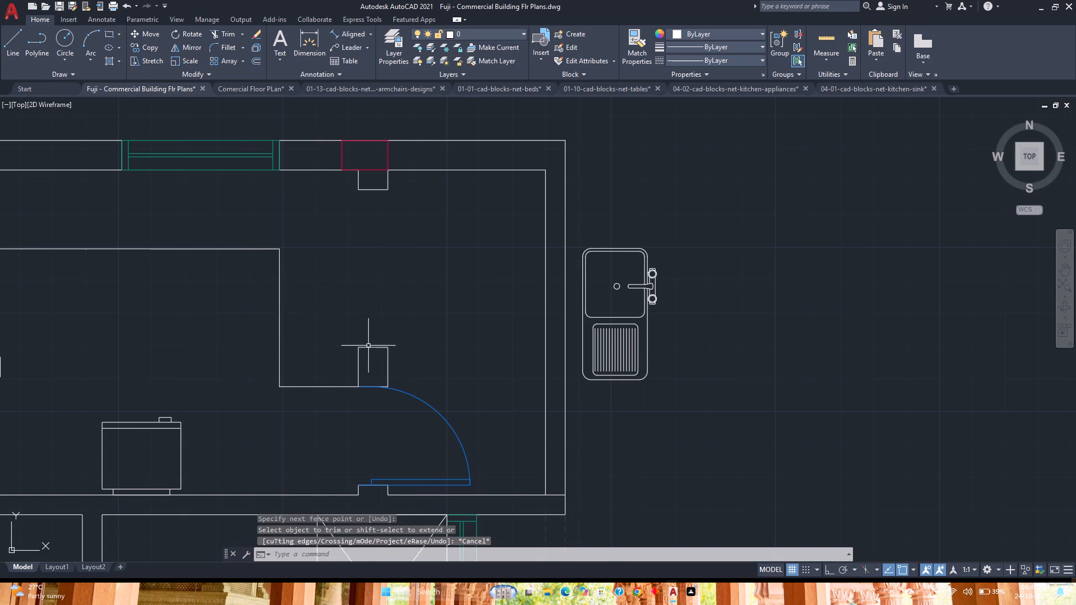
# Copy both opening end lines 40' south from the partition's southeast corner to the matching corner in the southern apartment's kitchen, with Ortho on.
pyautogui.click(379, 356)
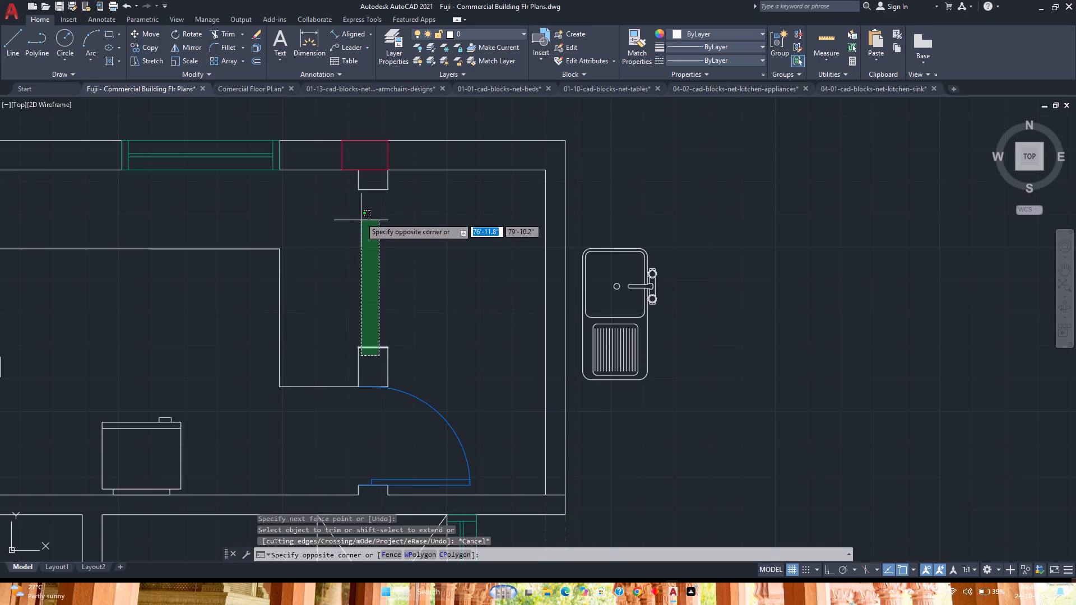
pyautogui.click(368, 190)
pyautogui.click(383, 208)
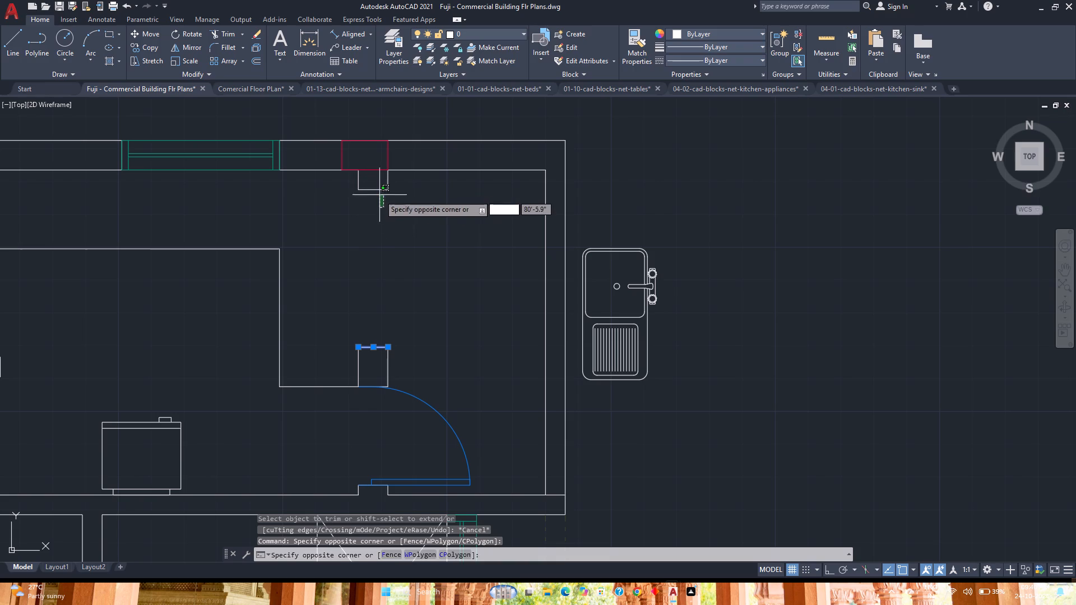
pyautogui.click(373, 188)
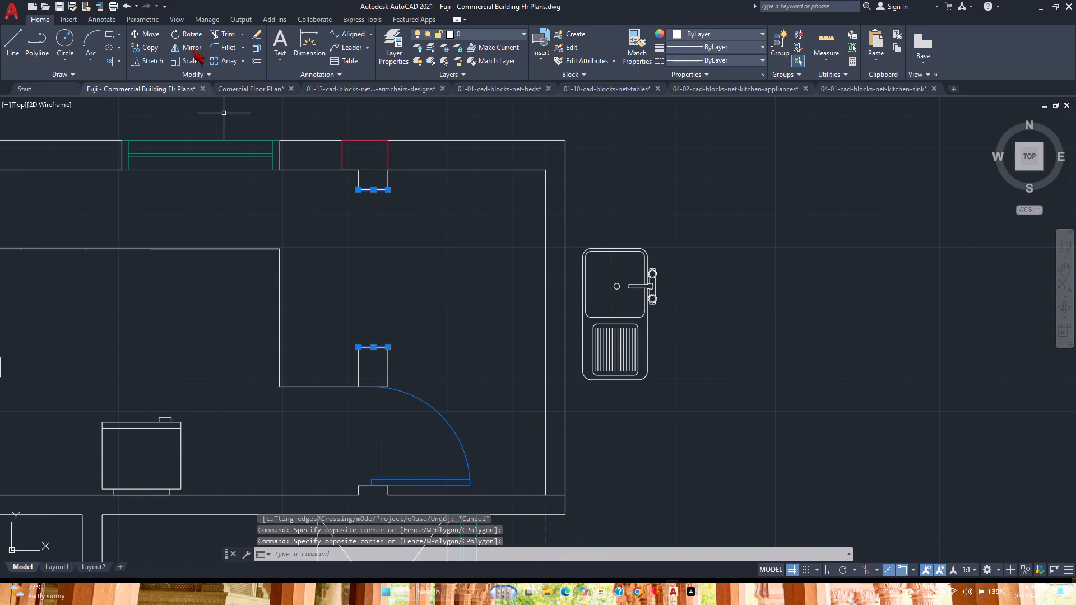
pyautogui.click(154, 46)
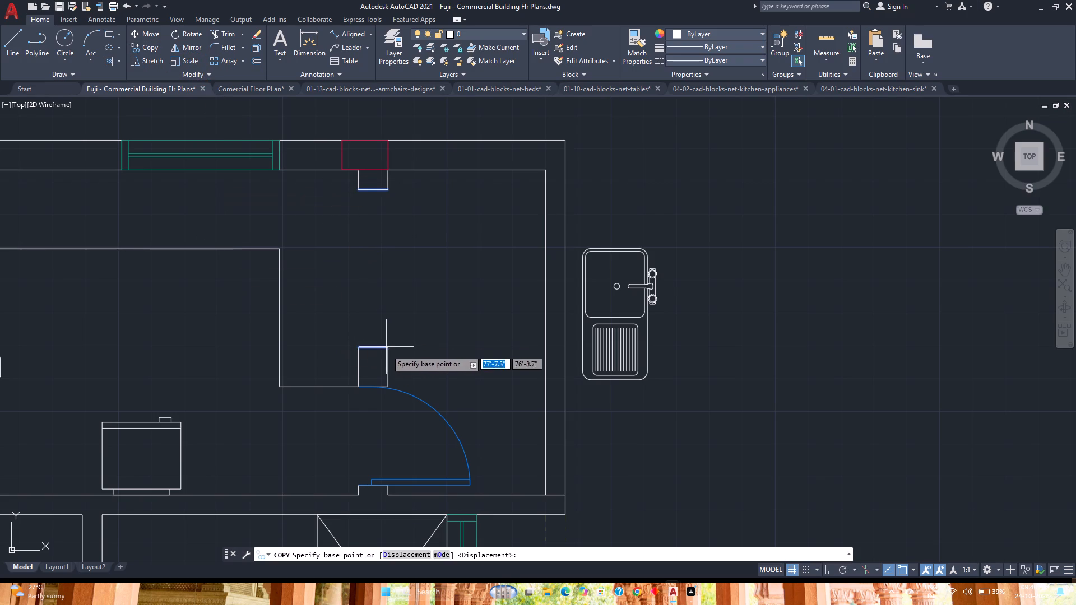
pyautogui.scroll(7, 391, 391)
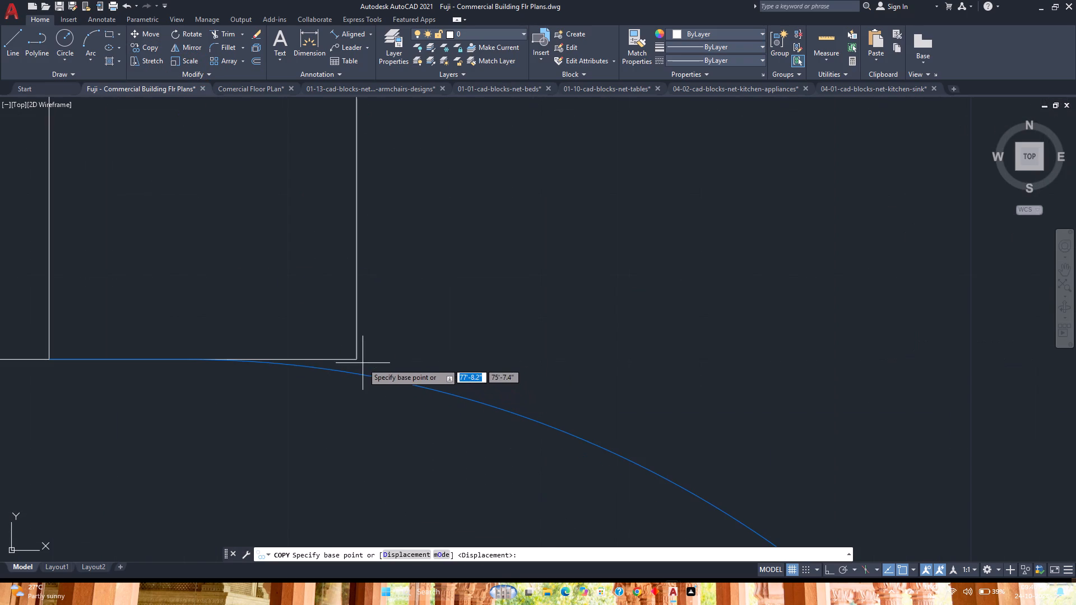
pyautogui.click(357, 359)
pyautogui.scroll(-14, 357, 359)
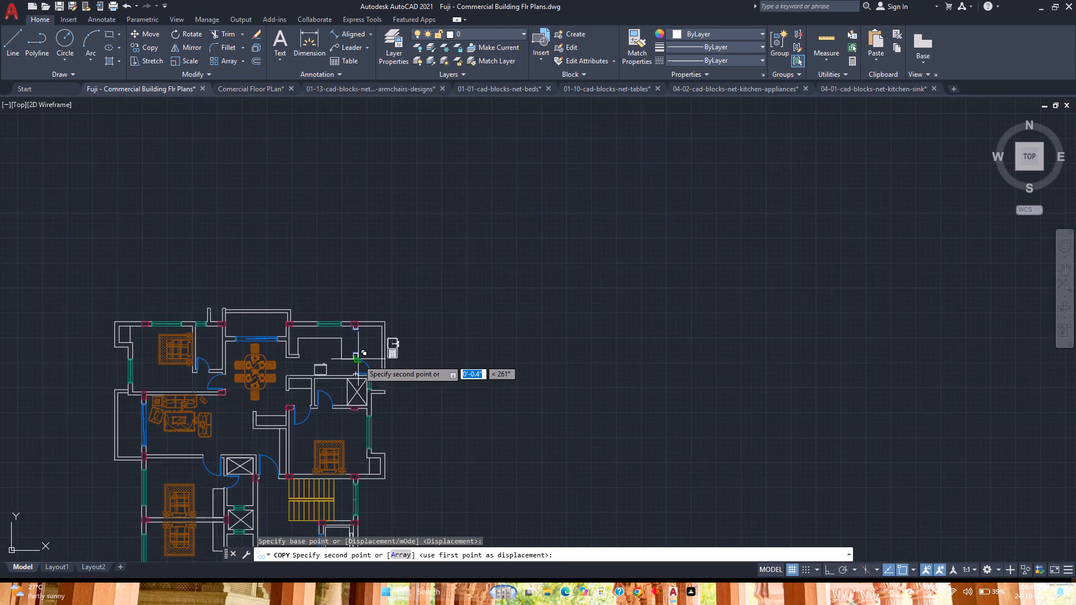
pyautogui.scroll(-4, 358, 360)
pyautogui.scroll(4, 360, 460)
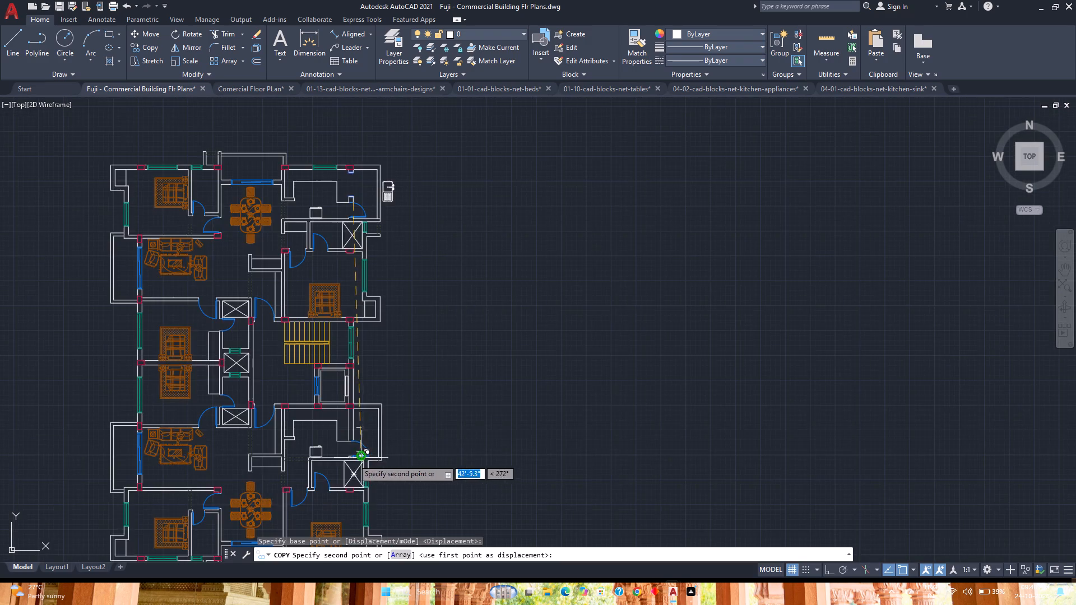
pyautogui.scroll(5, 341, 450)
pyautogui.scroll(4, 448, 371)
pyautogui.scroll(3, 512, 324)
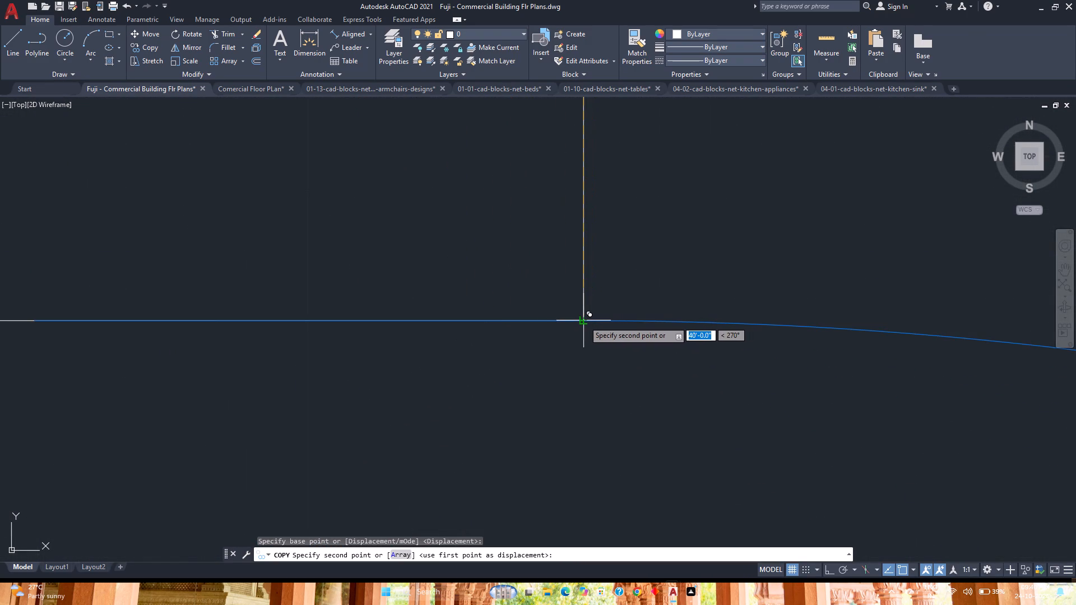
pyautogui.press('F8')
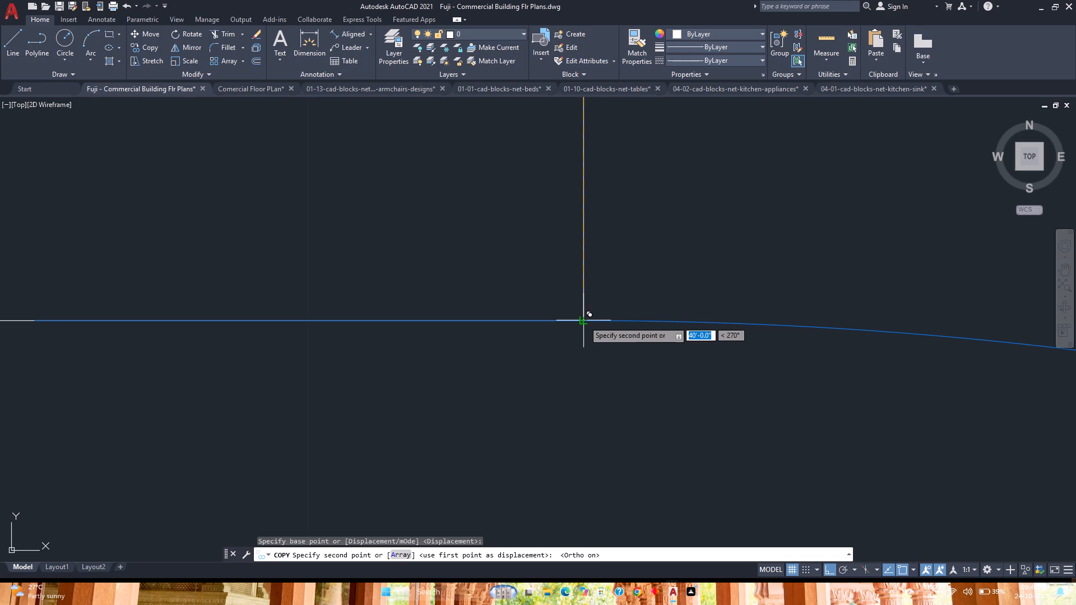
pyautogui.click(584, 321)
pyautogui.scroll(-17, 584, 321)
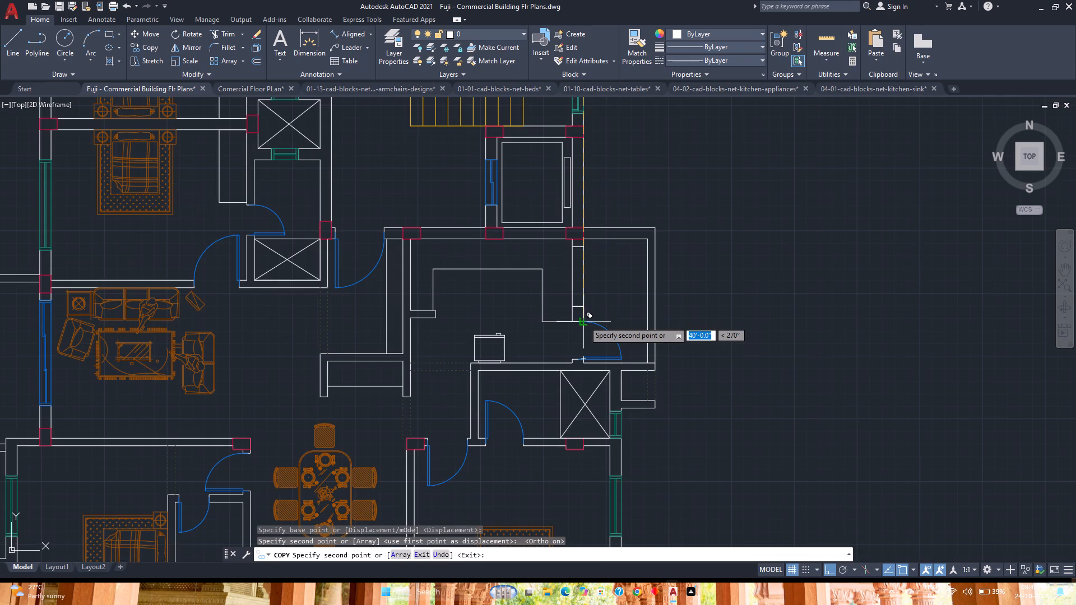
pyautogui.press('Escape')
# Trim both faces of the southern kitchen's east partition wall between the copied lines to cut the same opening.
pyautogui.scroll(3, 599, 297)
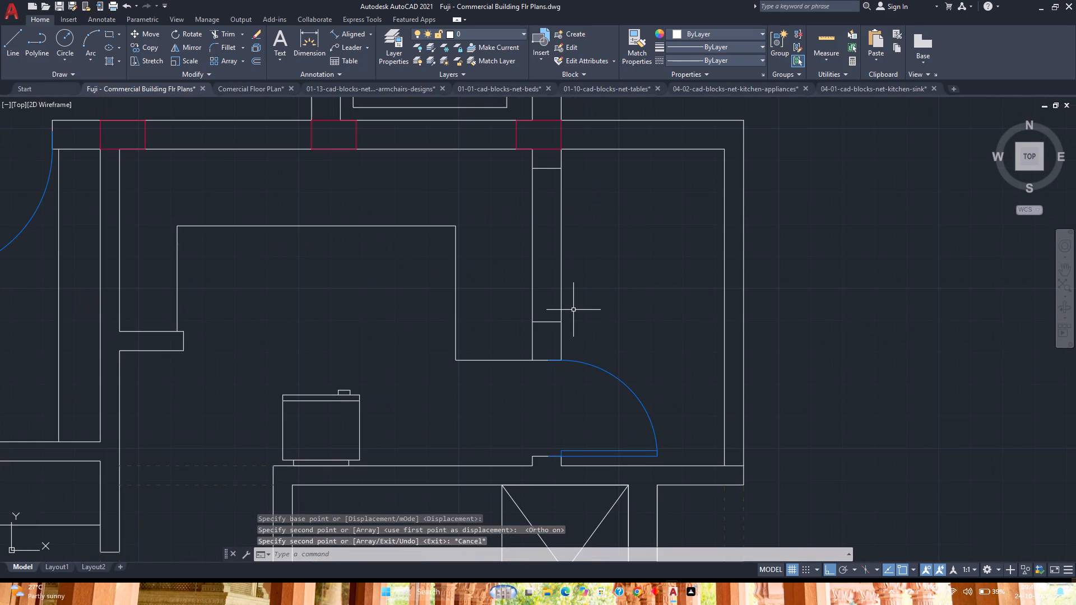
pyautogui.press('t')
pyautogui.press('r')
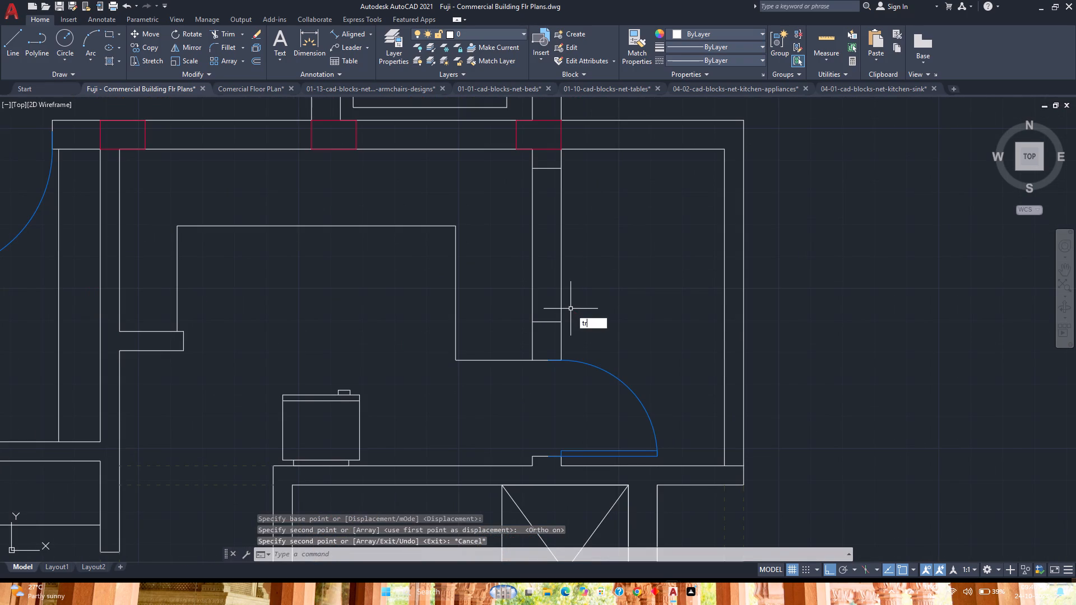
pyautogui.press('Return')
pyautogui.click(572, 304)
pyautogui.click(510, 304)
pyautogui.press('Escape')
pyautogui.scroll(-4, 510, 304)
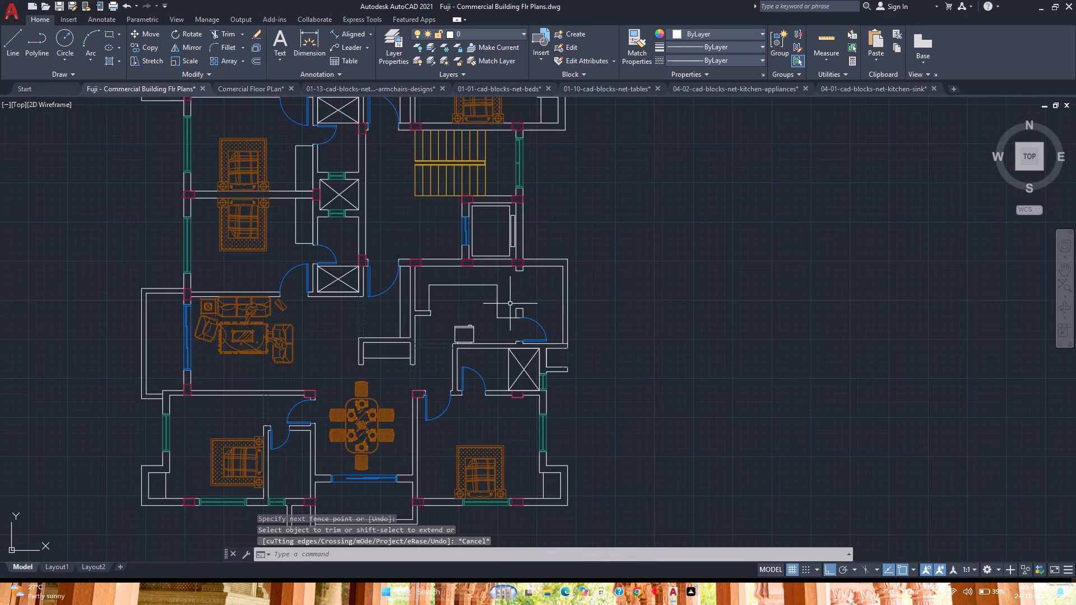
pyautogui.moveTo(407, 303); pyautogui.dragTo(365, 414, button='middle')
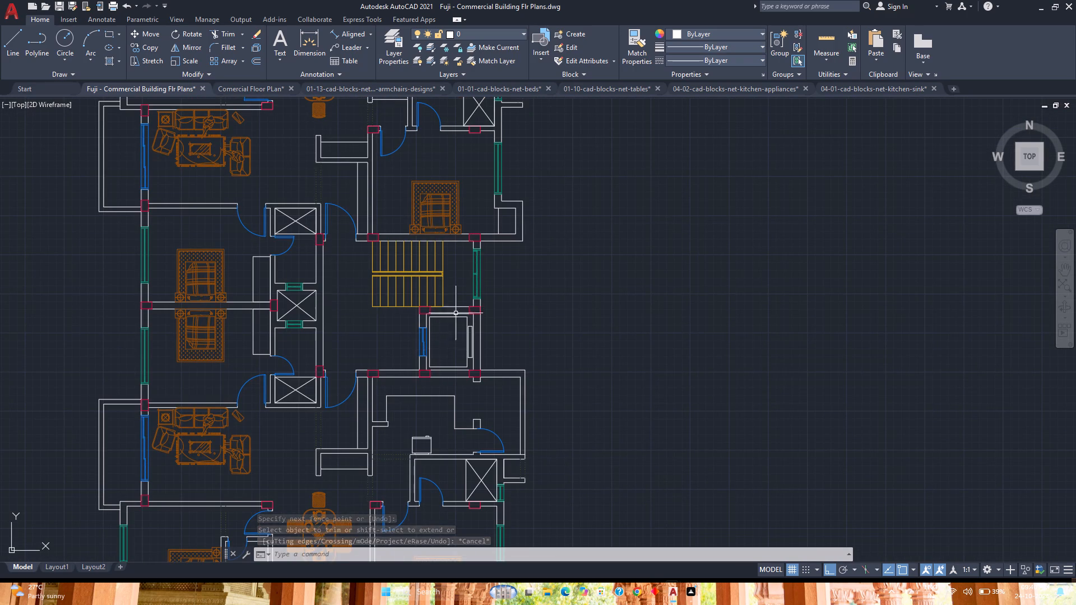
pyautogui.scroll(-1, 455, 307)
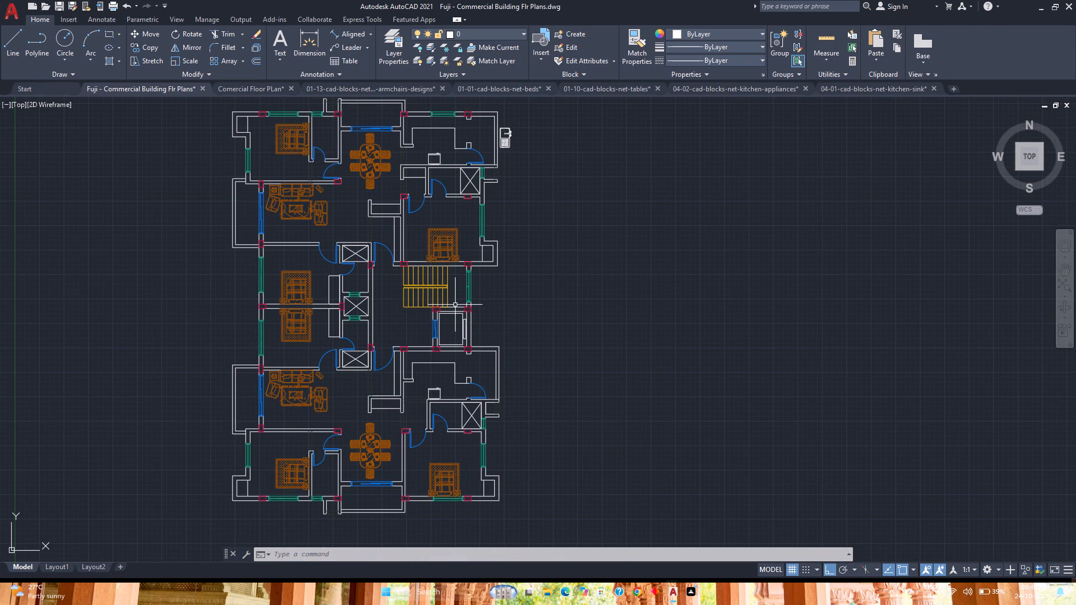
# Move the northern kitchen's east door 5" east so its hinge corner meets the partition stub's outer corner.
pyautogui.scroll(-1, 455, 305)
pyautogui.scroll(3, 470, 190)
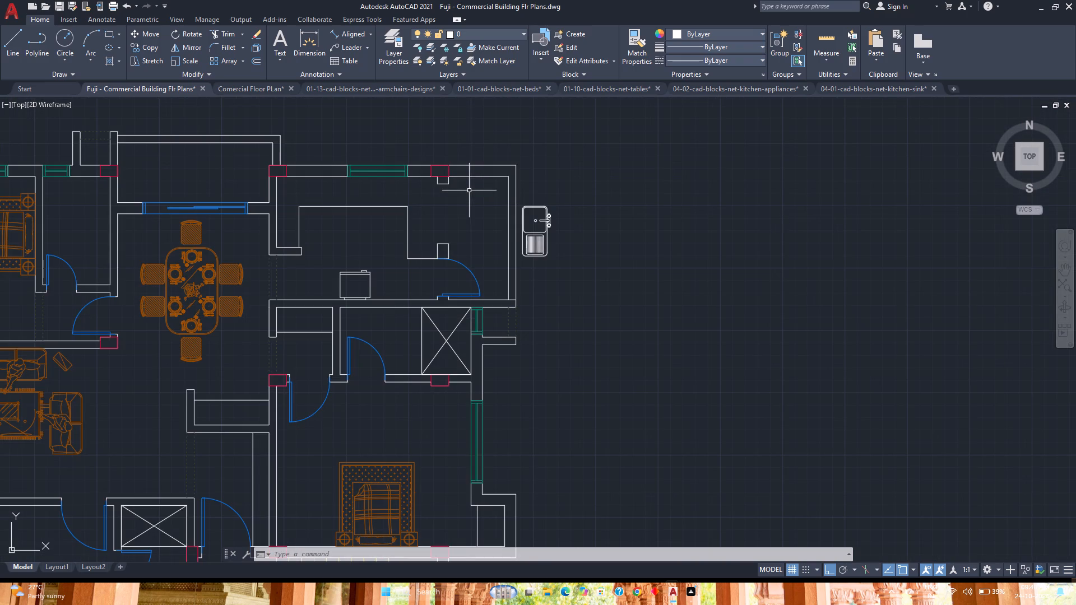
pyautogui.scroll(2, 449, 274)
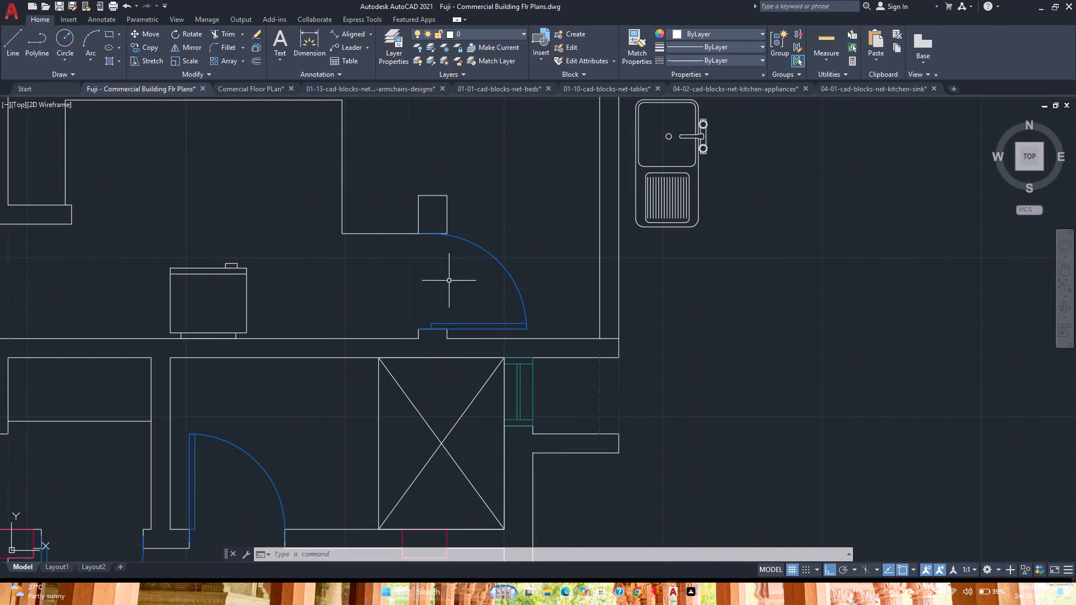
pyautogui.click(465, 329)
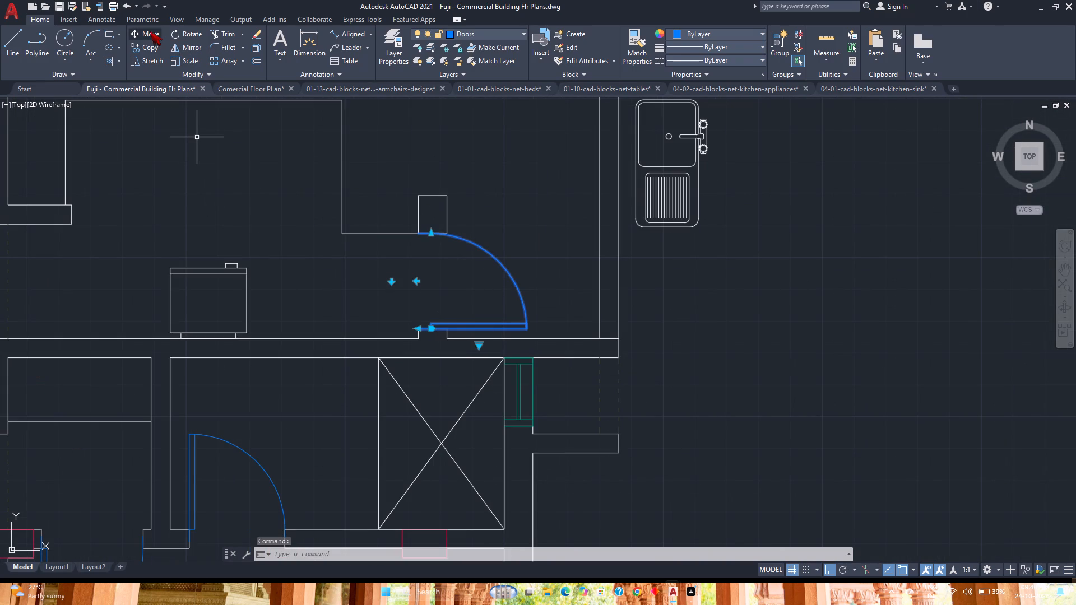
pyautogui.click(150, 31)
pyautogui.scroll(3, 453, 328)
pyautogui.scroll(2, 401, 359)
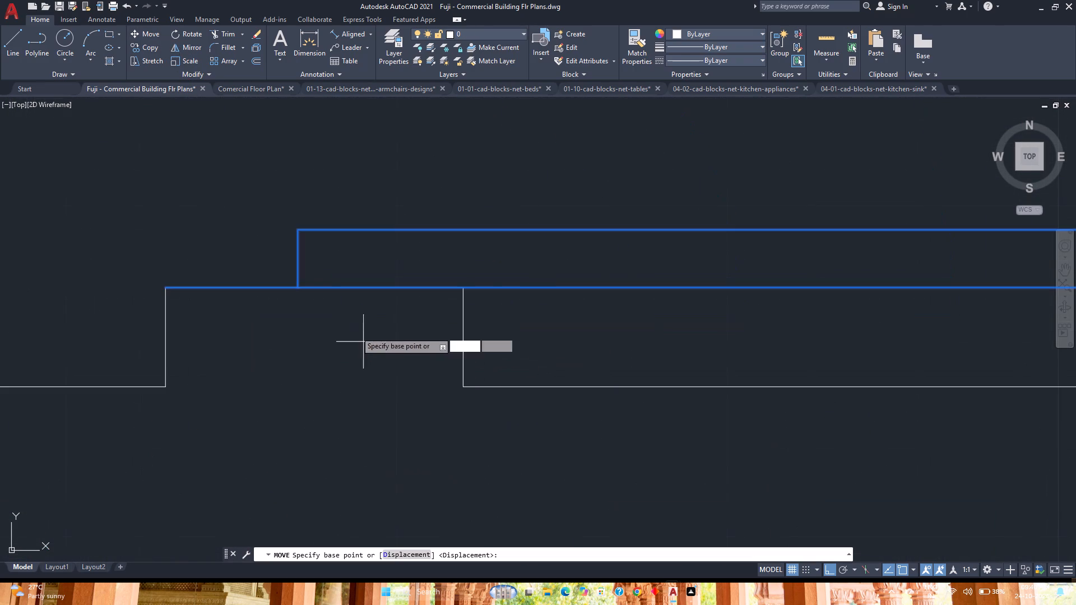
pyautogui.click(299, 289)
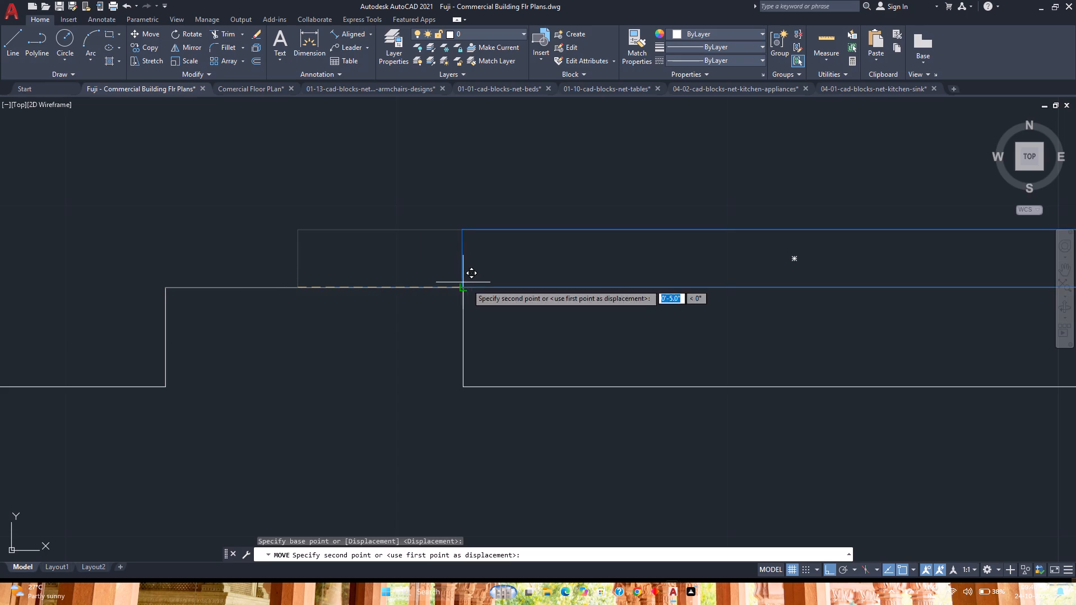
pyautogui.click(461, 289)
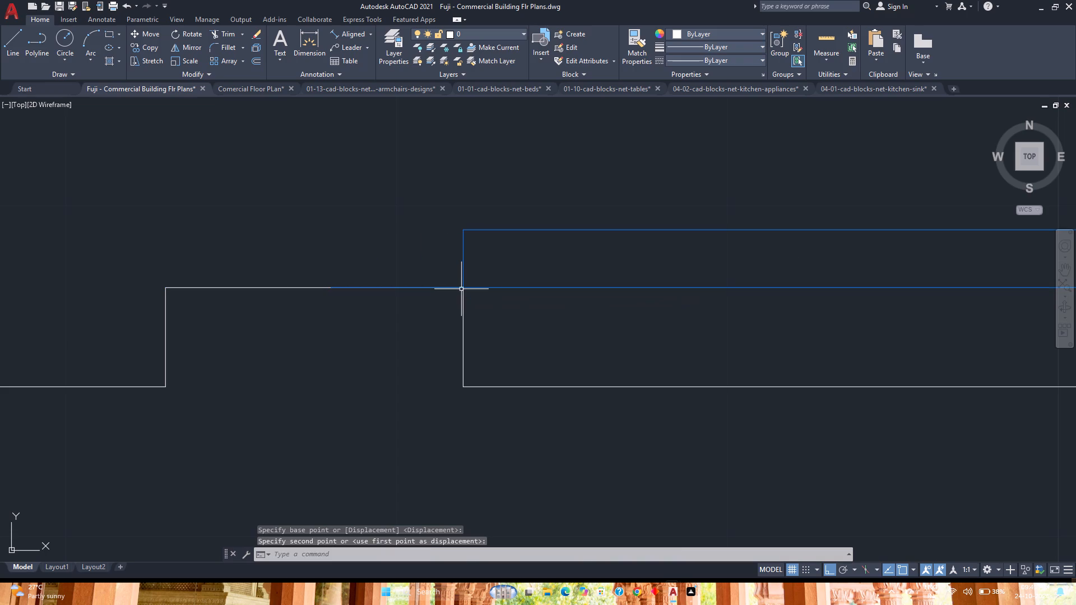
# Copy the northern kitchen's north-wall window to the outer corner at the north end of the east partition opening.
pyautogui.scroll(-7, 461, 289)
pyautogui.moveTo(476, 241); pyautogui.dragTo(451, 364, button='middle')
pyautogui.middleClick(451, 364)
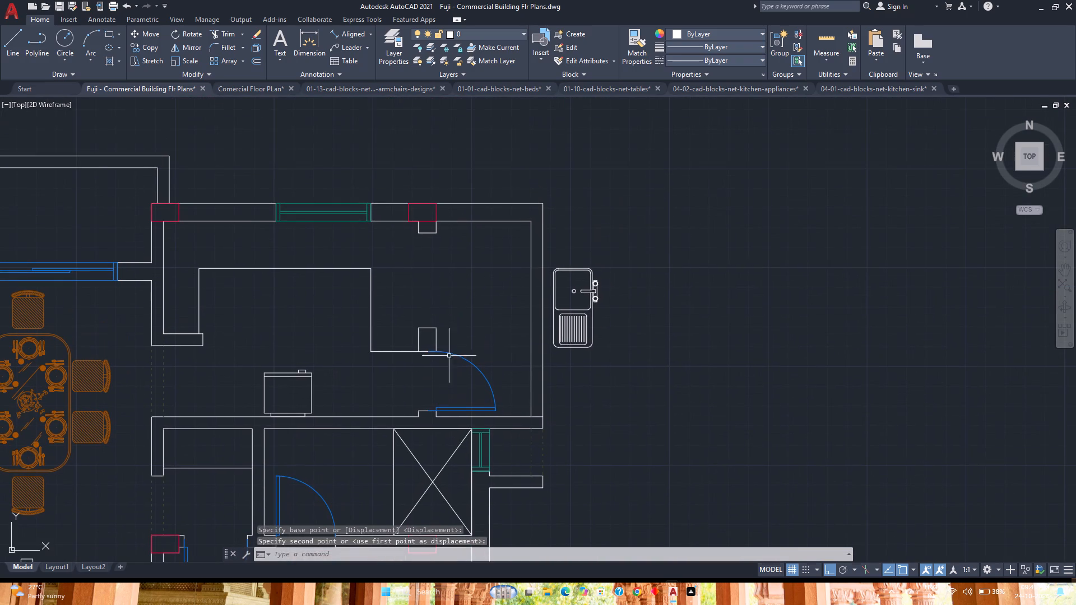
pyautogui.click(351, 219)
pyautogui.click(344, 223)
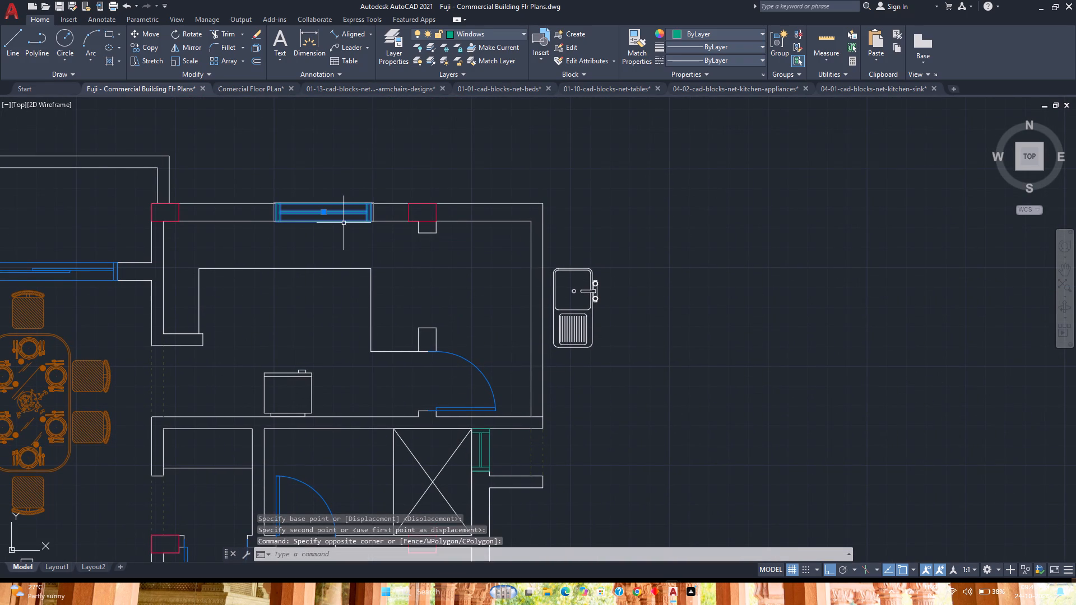
pyautogui.click(155, 50)
pyautogui.scroll(3, 391, 240)
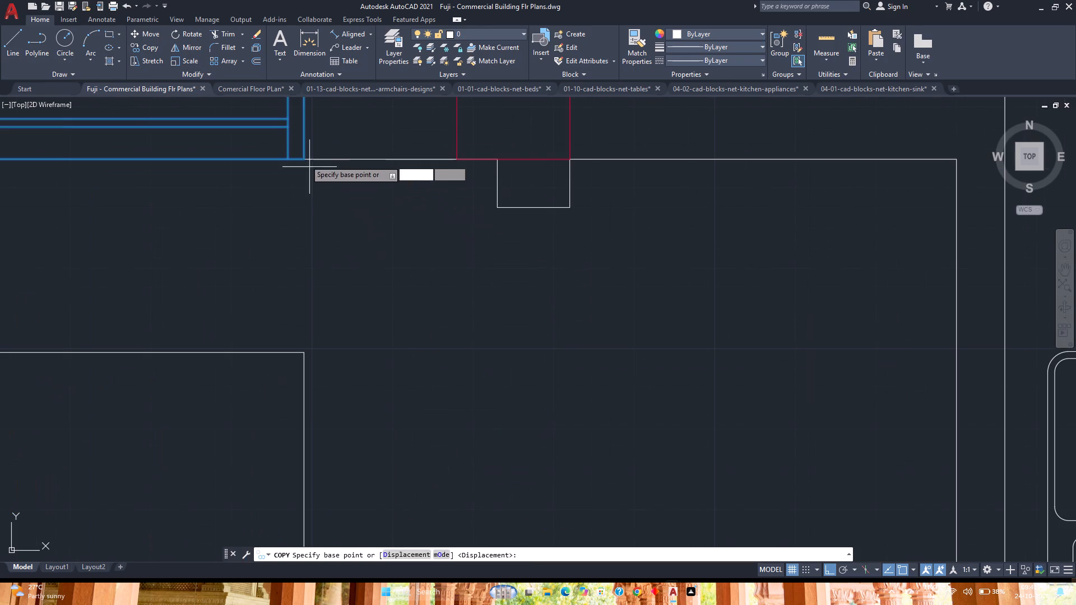
pyautogui.click(301, 157)
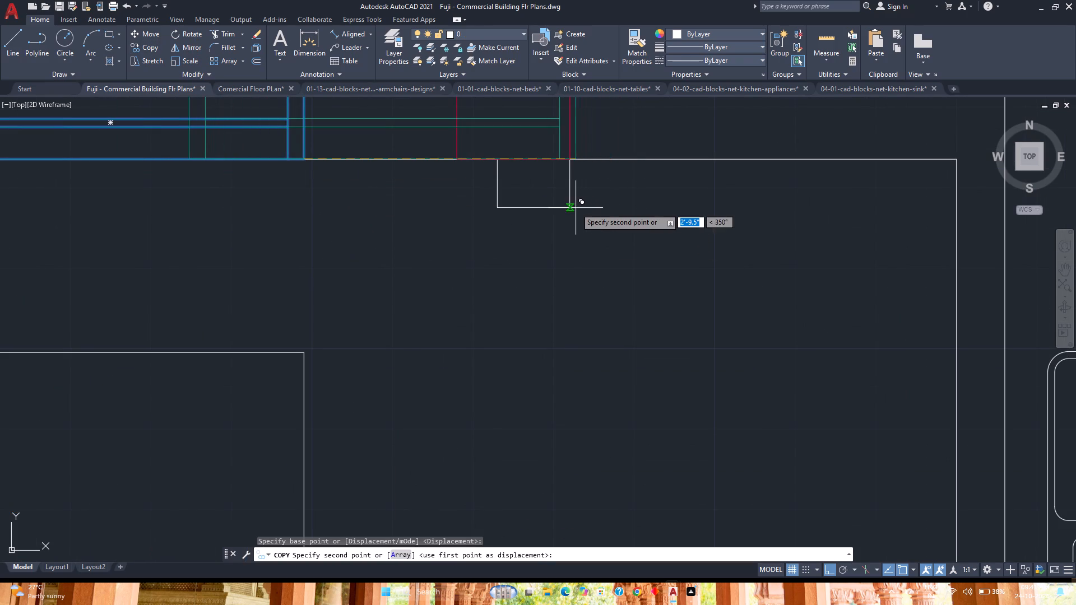
pyautogui.click(573, 208)
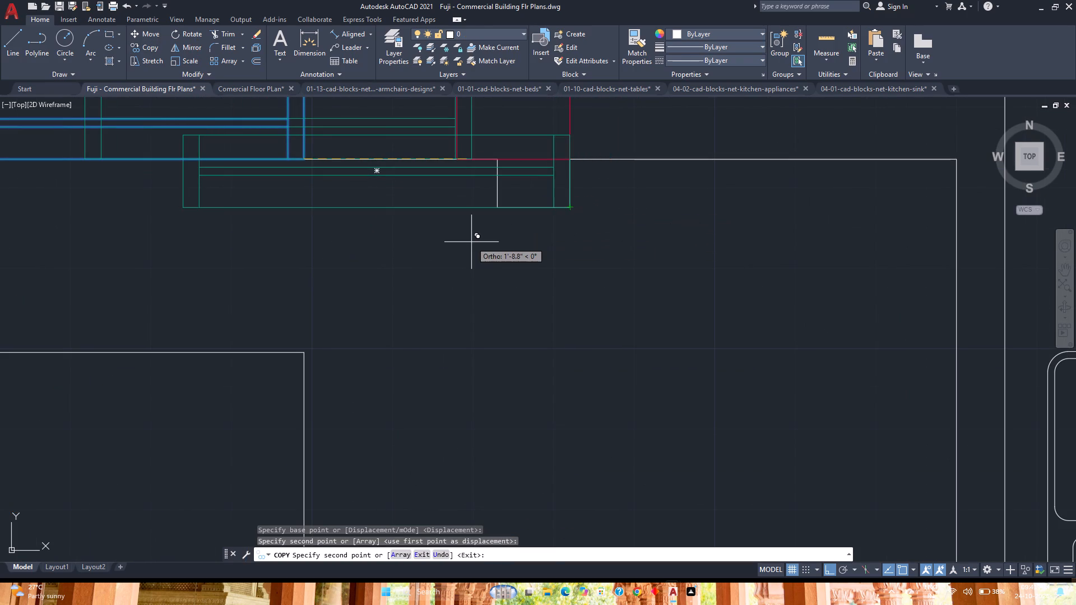
pyautogui.press('Escape')
# Rotate the copied window 90° about its southeast corner to fit it in the partition opening.
pyautogui.click(434, 219)
pyautogui.click(413, 199)
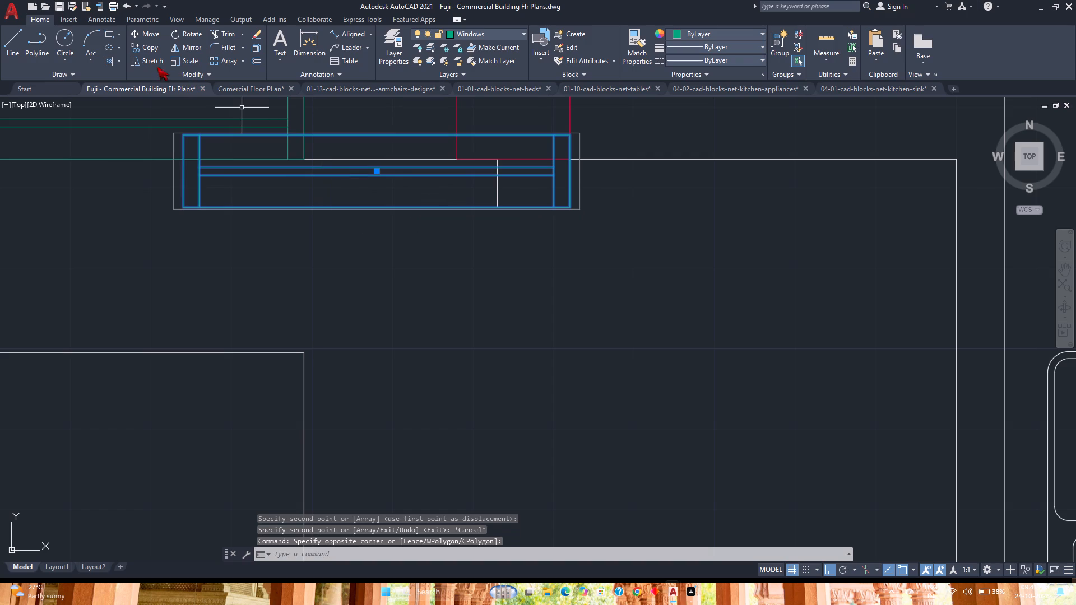
pyautogui.click(200, 29)
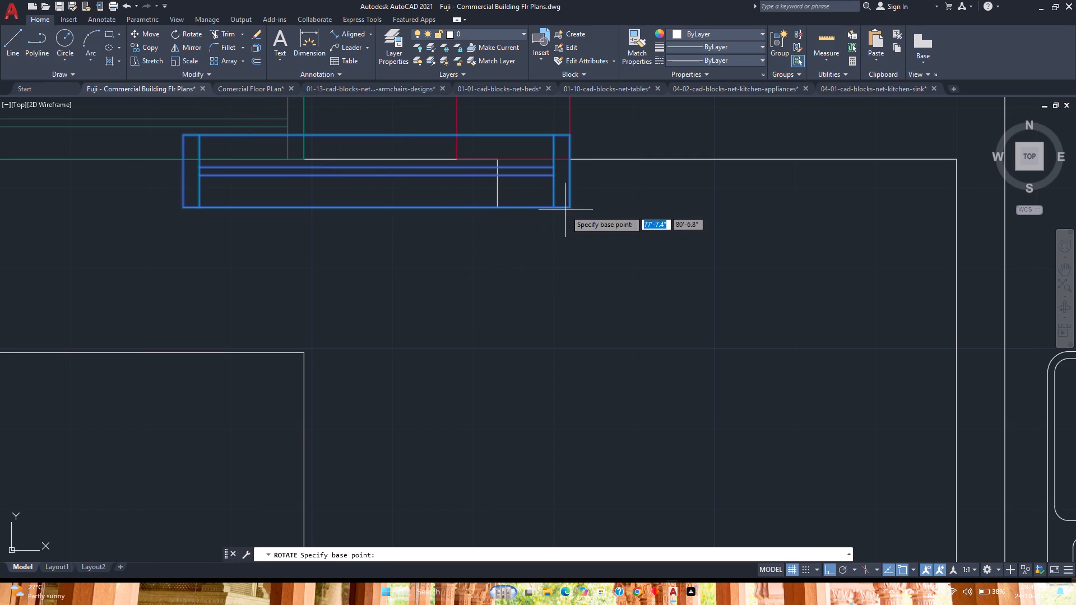
pyautogui.click(568, 210)
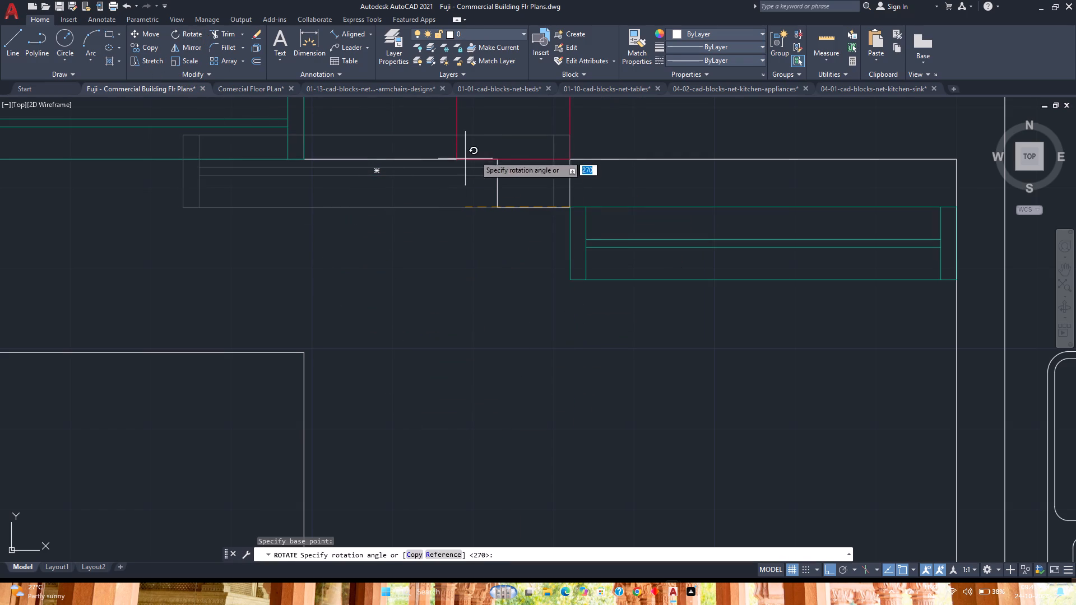
pyautogui.click(605, 123)
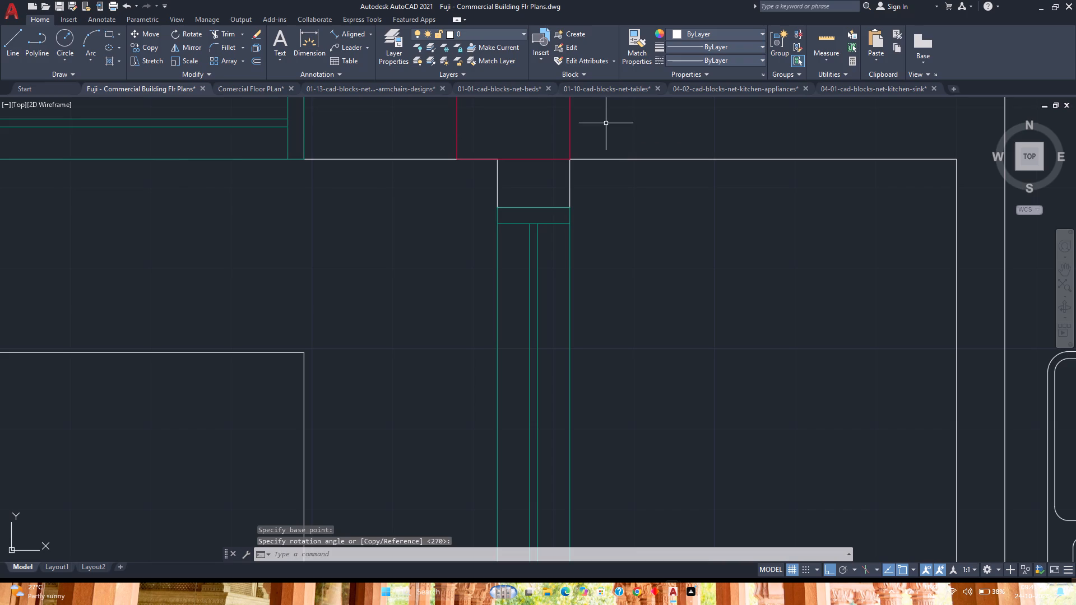
# Copy the partition window 40' south into the matching opening in the southern kitchen's east partition.
pyautogui.scroll(-3, 613, 272)
pyautogui.click(620, 281)
pyautogui.click(563, 285)
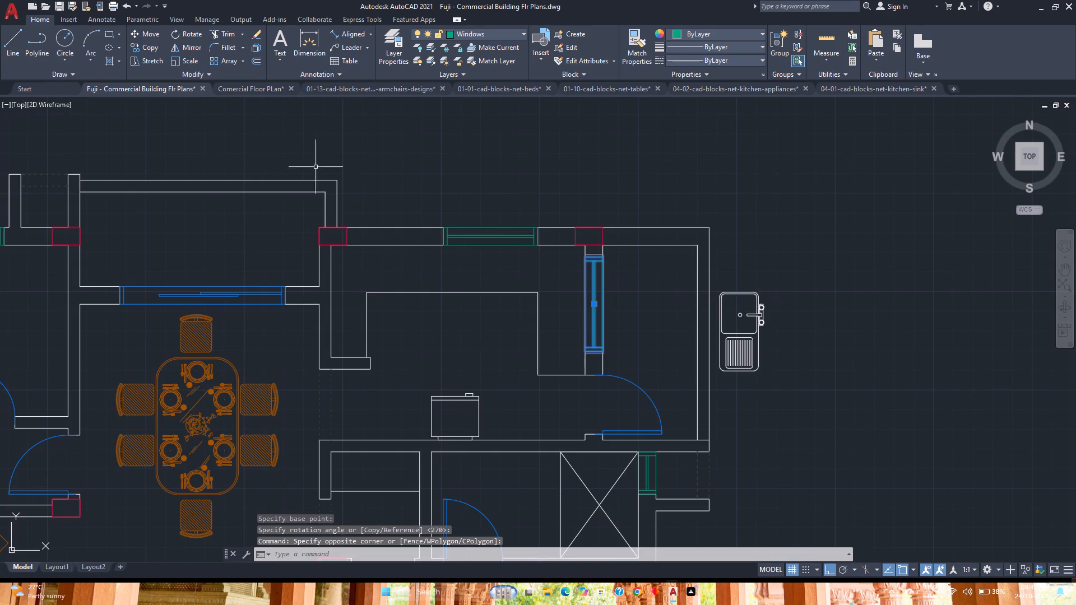
pyautogui.click(155, 48)
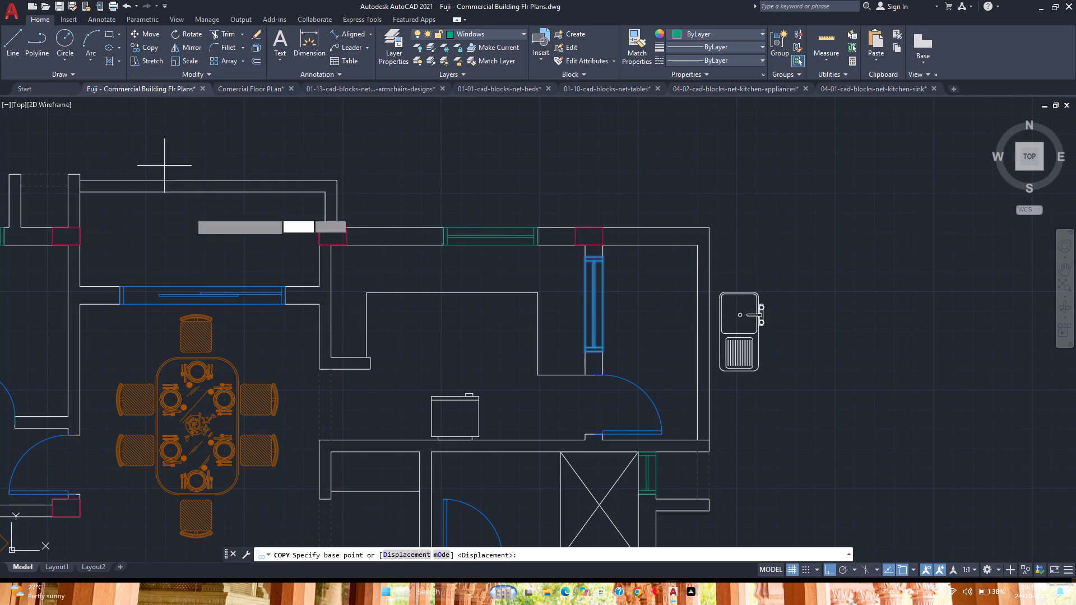
pyautogui.scroll(4, 621, 350)
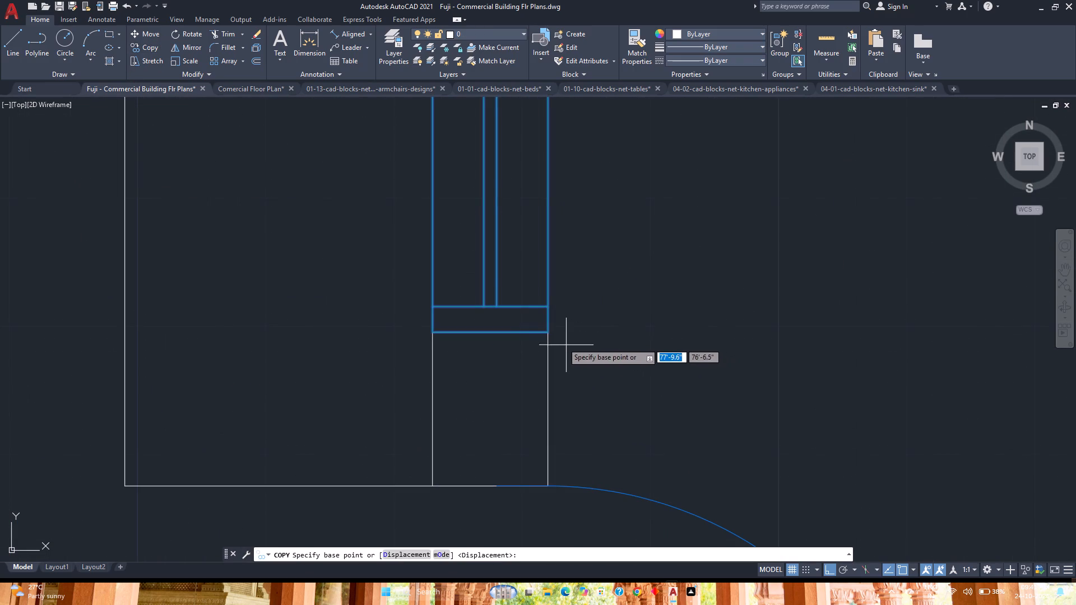
pyautogui.click(550, 333)
pyautogui.scroll(-12, 550, 333)
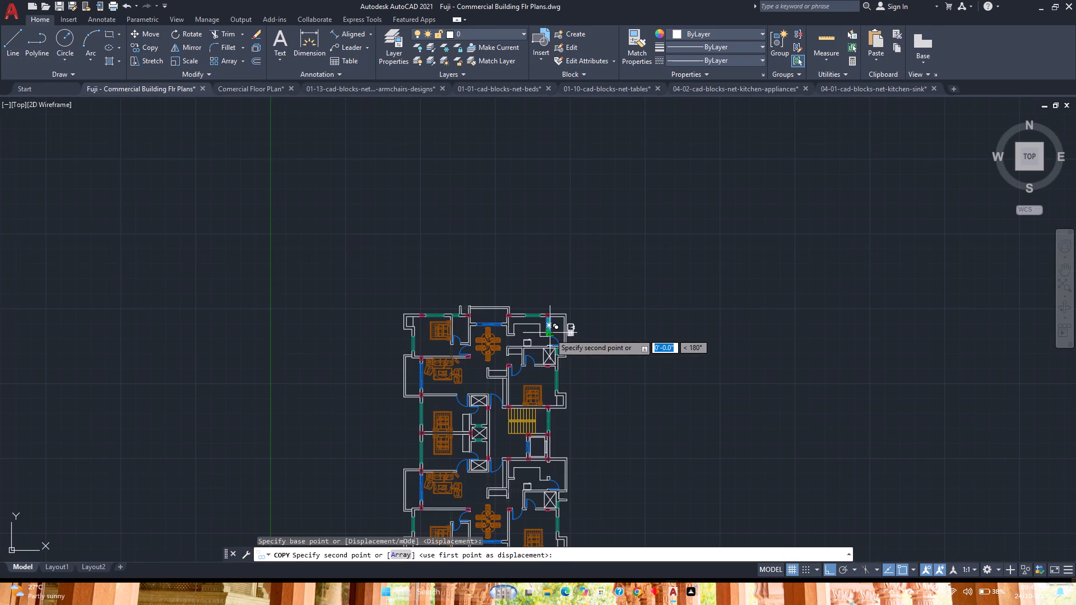
pyautogui.scroll(5, 544, 492)
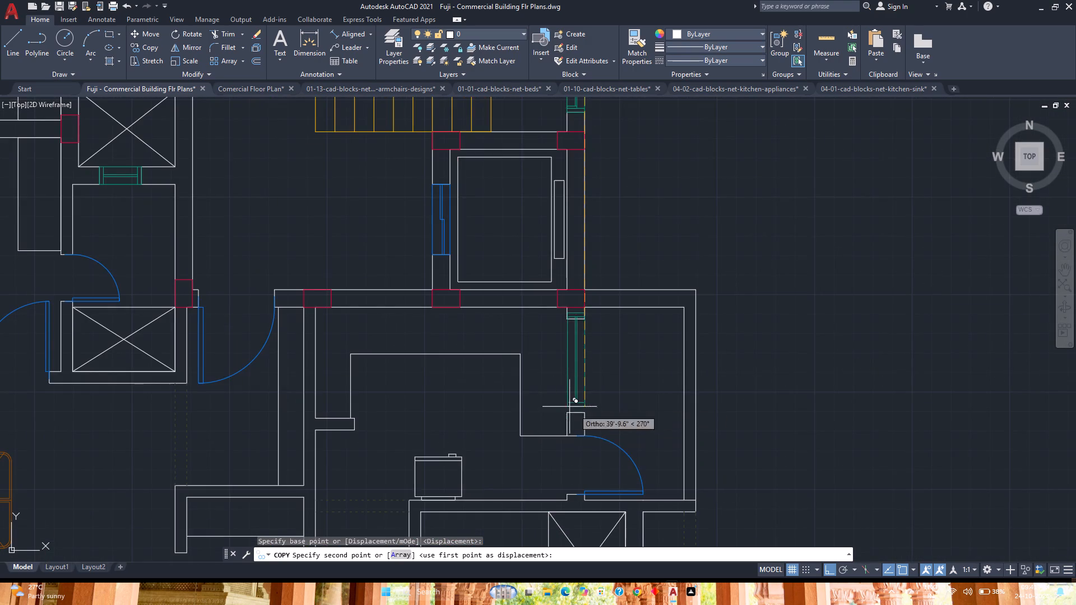
pyautogui.scroll(5, 579, 416)
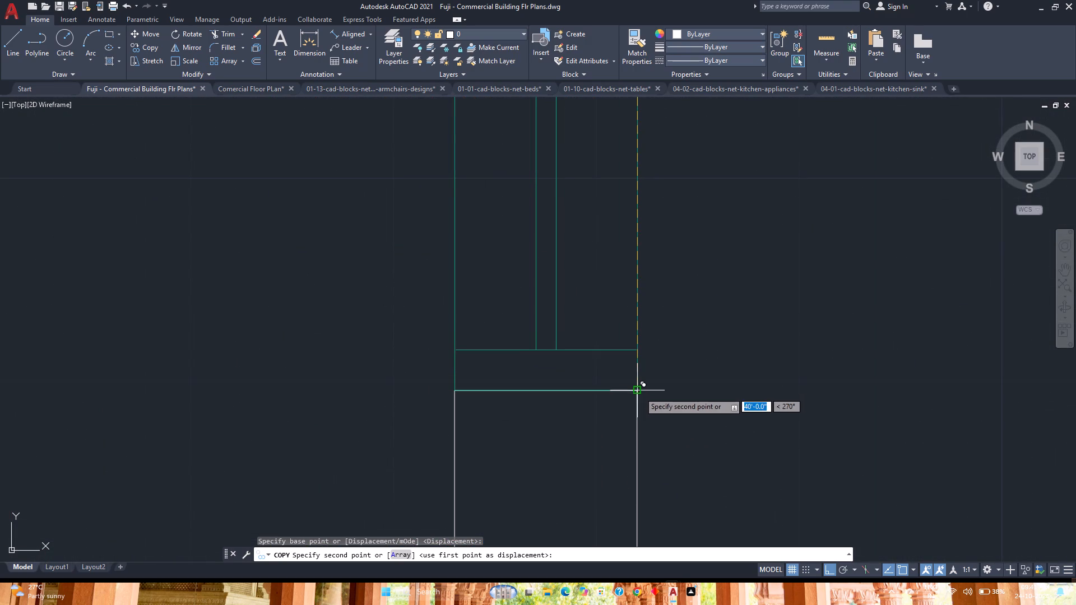
pyautogui.click(639, 392)
pyautogui.scroll(-4, 639, 392)
pyautogui.press('Escape')
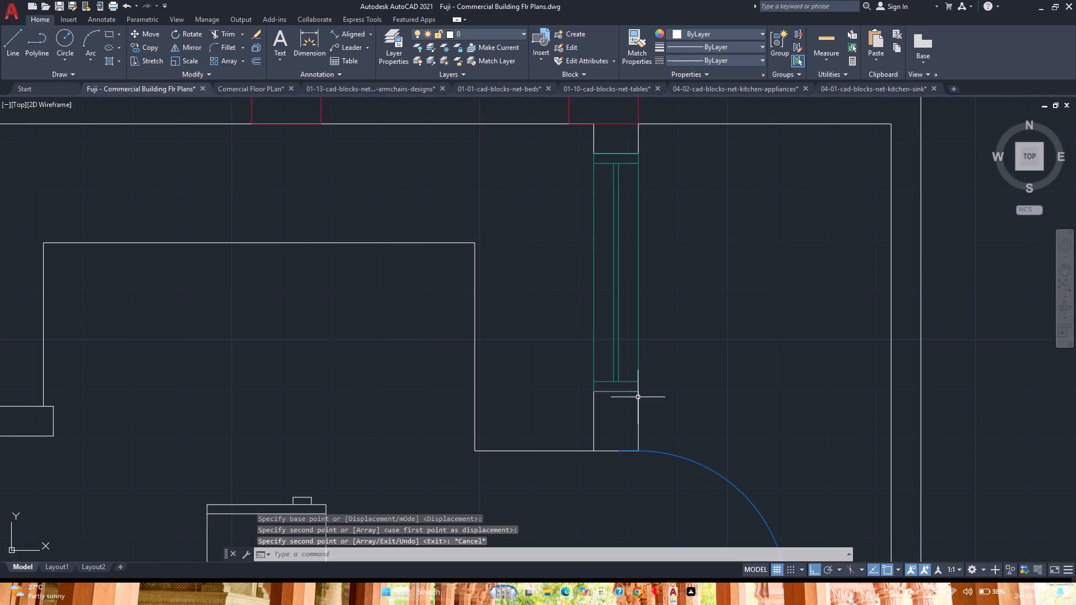
# Save the drawing.
pyautogui.hotkey('ctrl', 's')
# Mirror the kitchen sink block across a horizontal line so its drainboard faces north, erasing the source object.
pyautogui.scroll(-7, 638, 398)
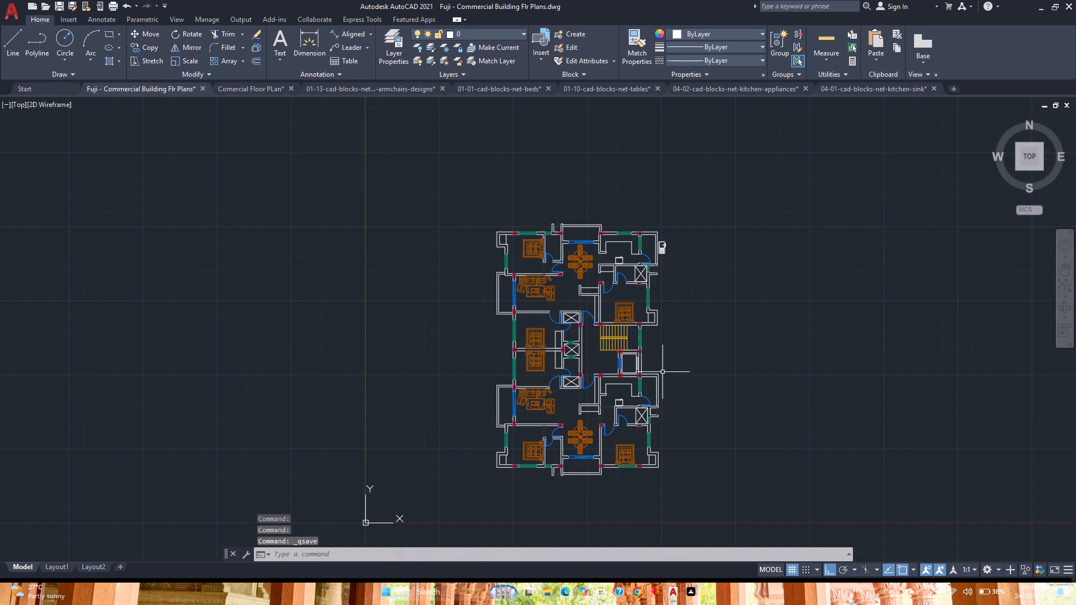
pyautogui.moveTo(662, 372); pyautogui.dragTo(580, 398, button='middle')
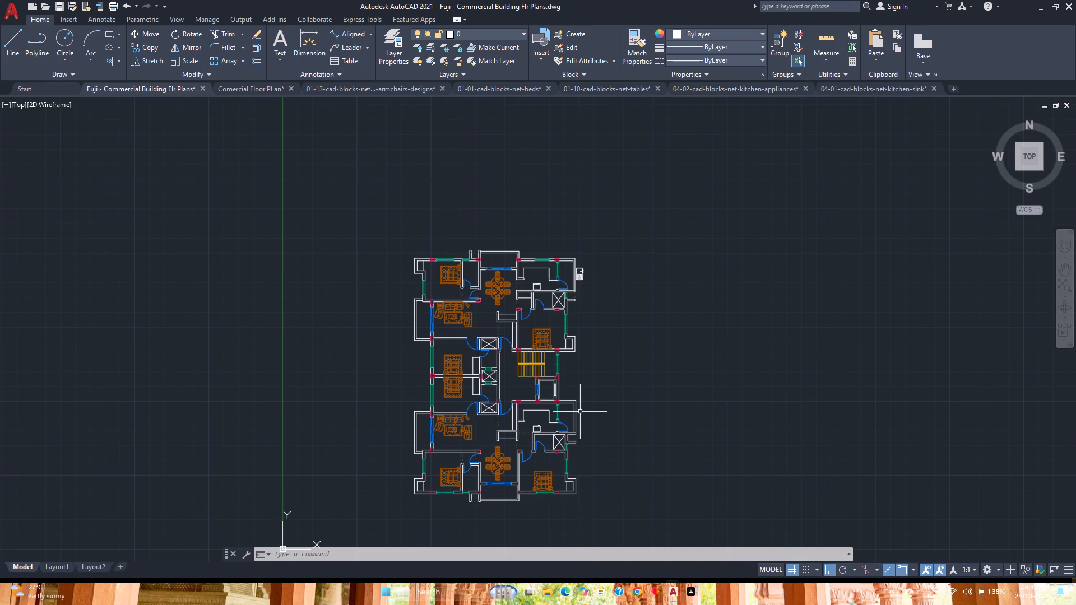
pyautogui.scroll(3, 512, 378)
pyautogui.scroll(-1, 673, 366)
pyautogui.moveTo(673, 366); pyautogui.dragTo(669, 369, button='middle')
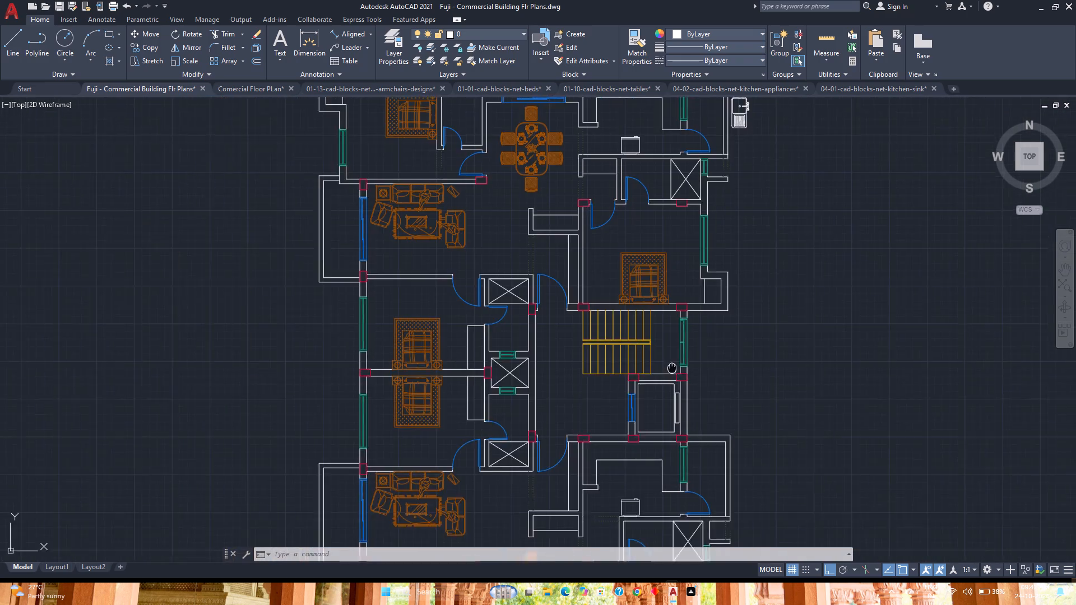
pyautogui.moveTo(669, 369); pyautogui.dragTo(489, 472, button='middle')
pyautogui.middleClick(489, 472)
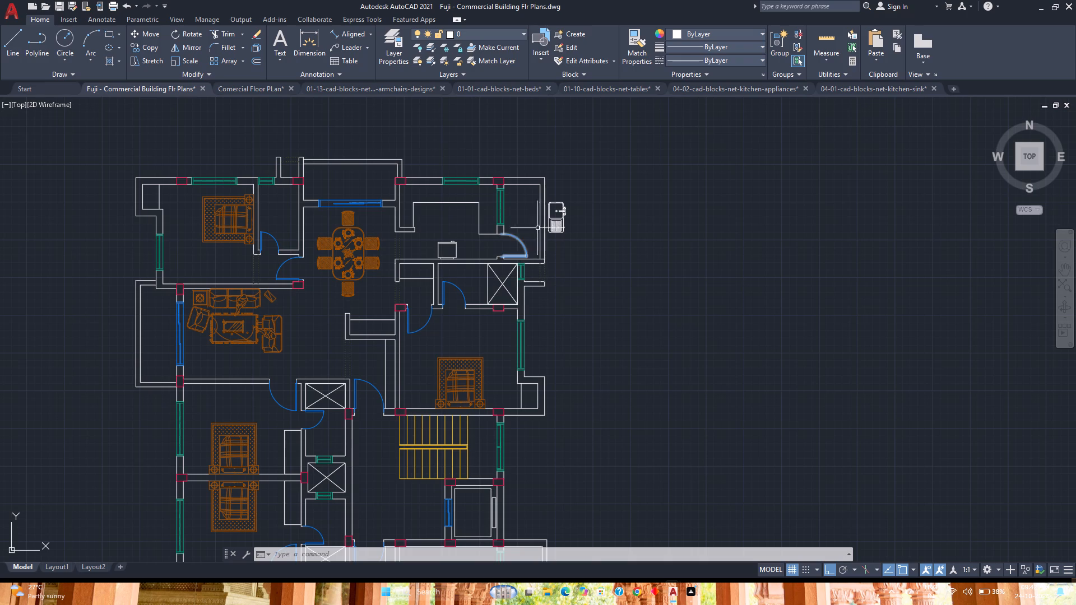
pyautogui.click(559, 218)
pyautogui.scroll(2, 559, 218)
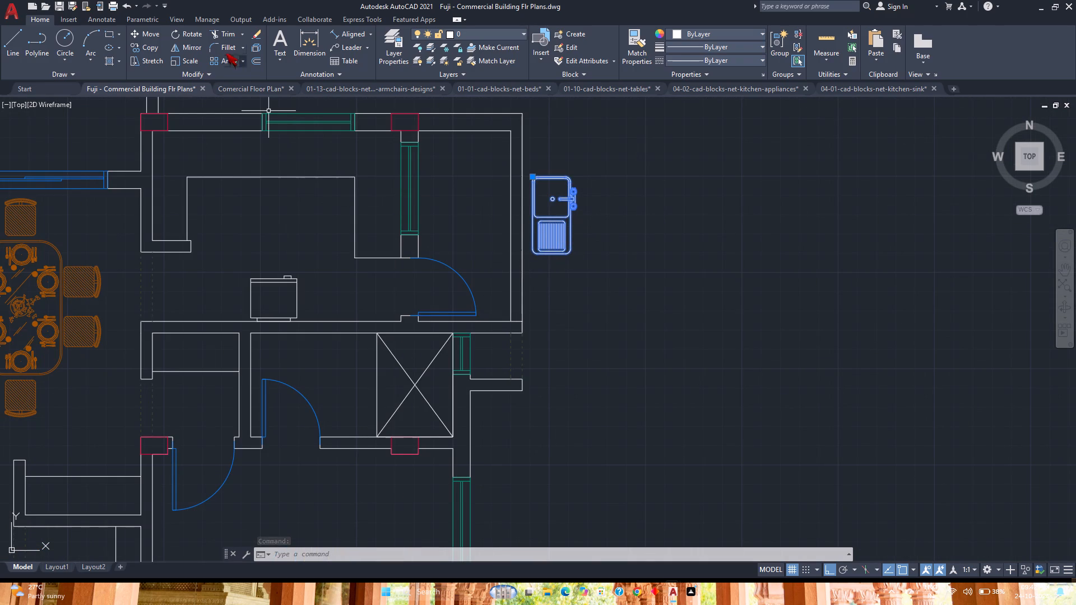
pyautogui.click(187, 44)
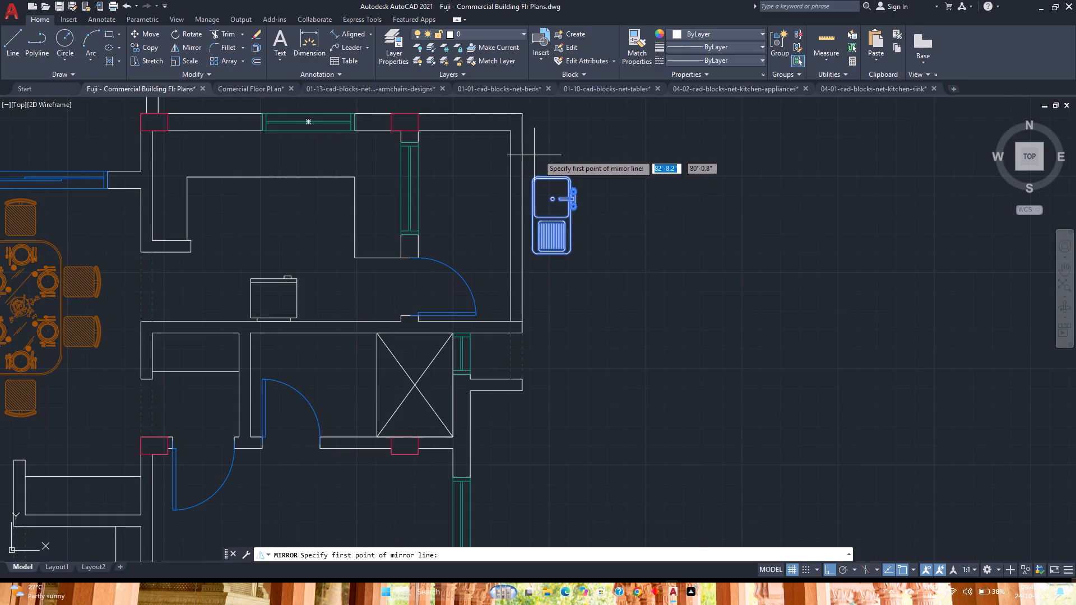
pyautogui.scroll(2, 539, 154)
pyautogui.click(513, 195)
pyautogui.click(666, 183)
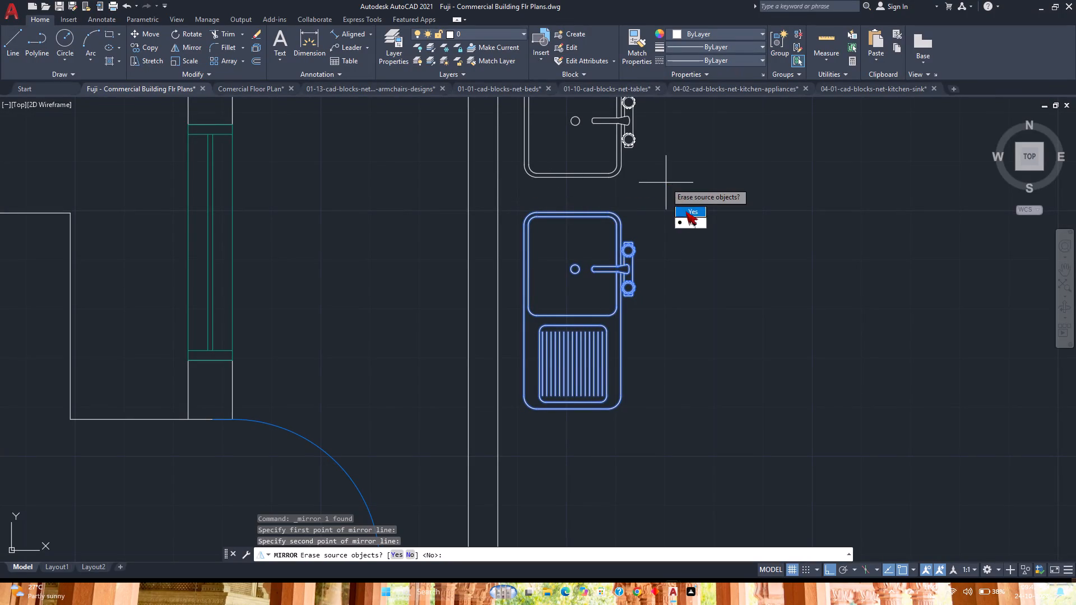
pyautogui.moveTo(689, 213); pyautogui.dragTo(666, 183)
# Move the sink block by its south edge midpoint to the midpoint of the northern kitchen counter's south end, beside the partition window.
pyautogui.click(582, 174)
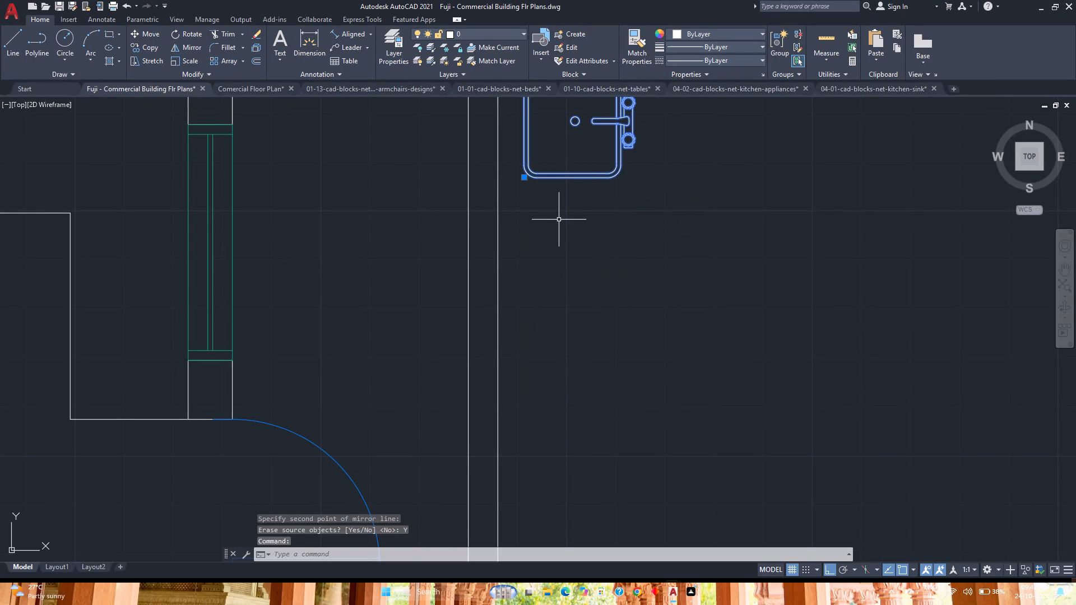
pyautogui.click(145, 35)
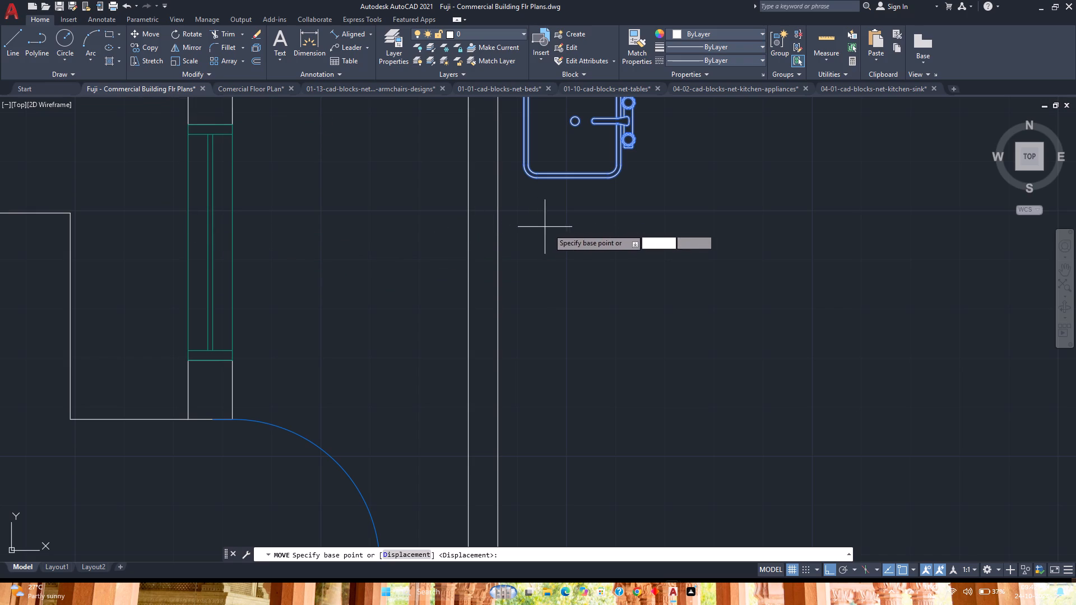
pyautogui.click(573, 179)
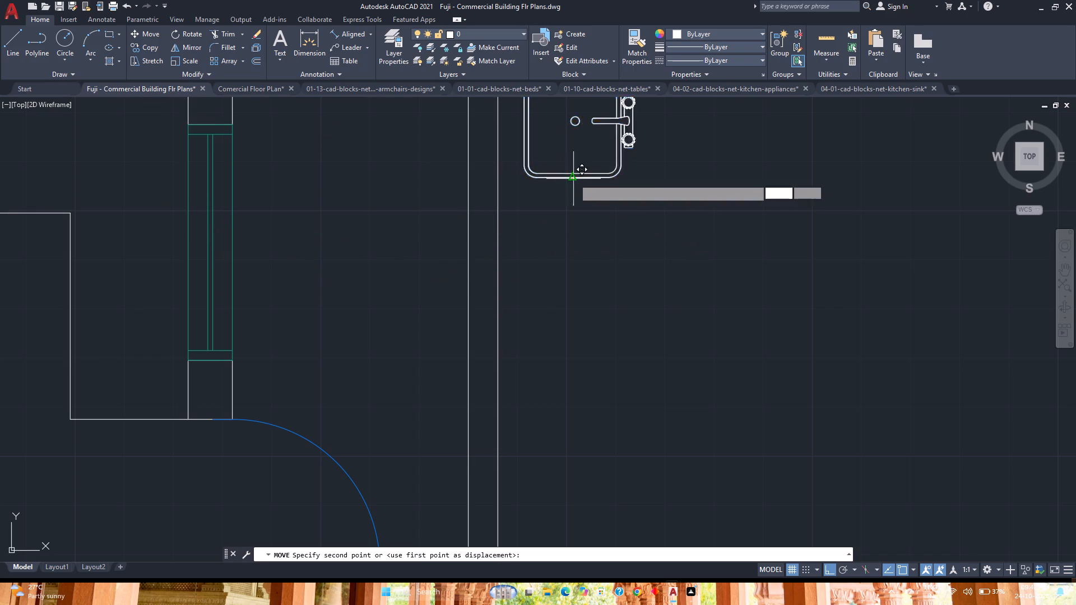
pyautogui.click(128, 420)
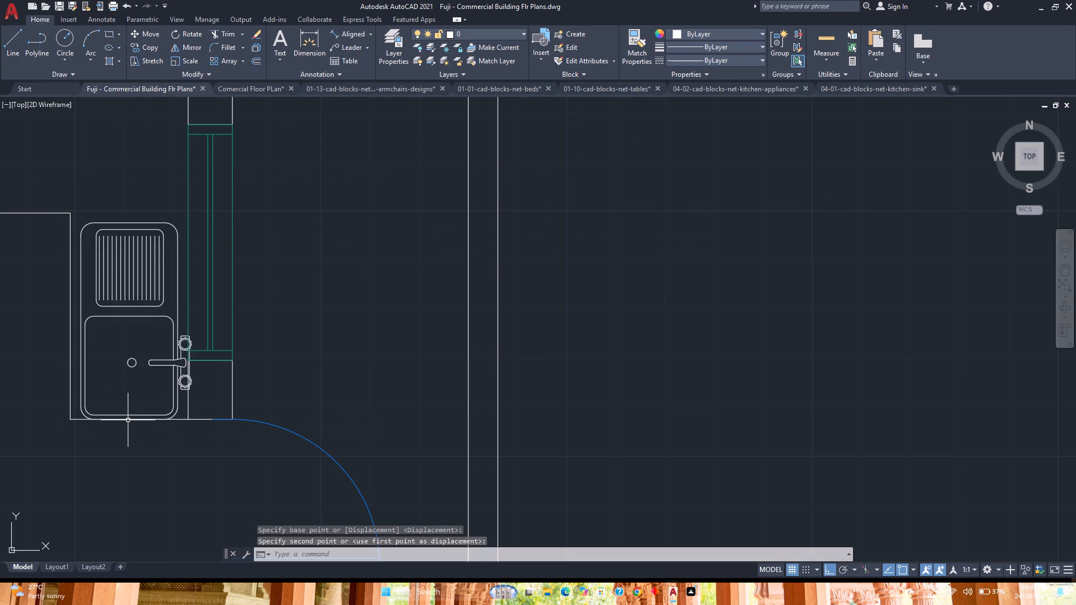
pyautogui.moveTo(169, 418); pyautogui.dragTo(361, 433, button='middle')
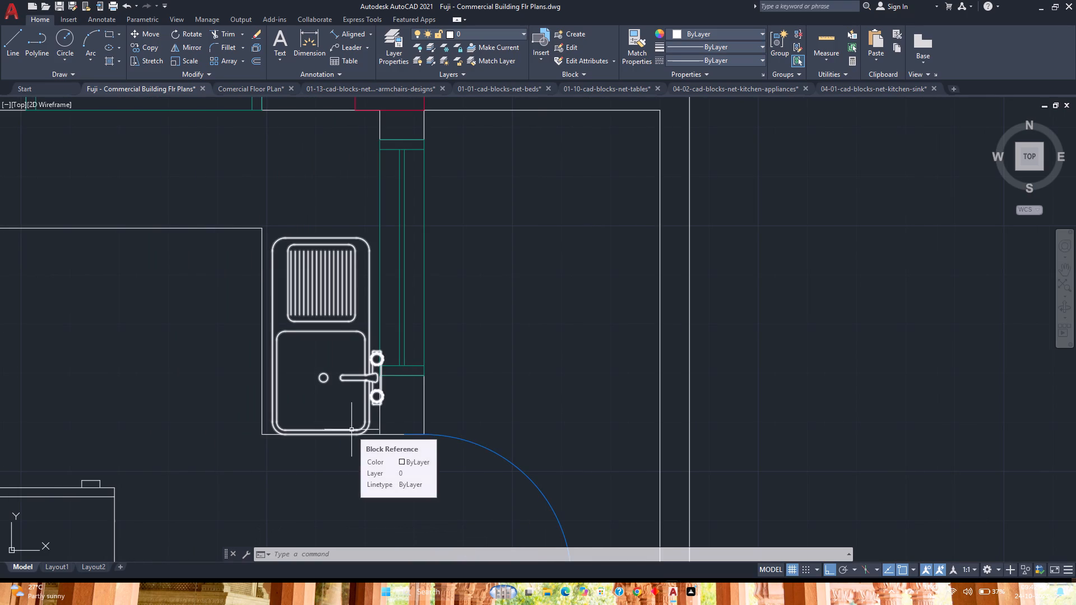
pyautogui.scroll(3, 367, 404)
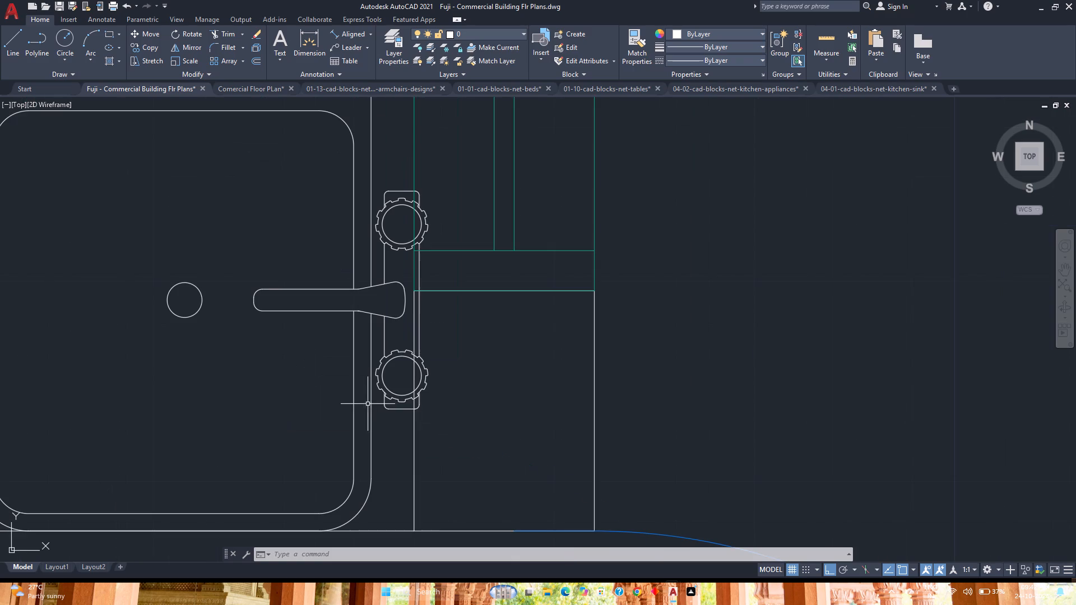
# Move the northern kitchen's sink block about 1.1" west from its west edge midpoint, away from the partition window.
pyautogui.scroll(-2, 396, 404)
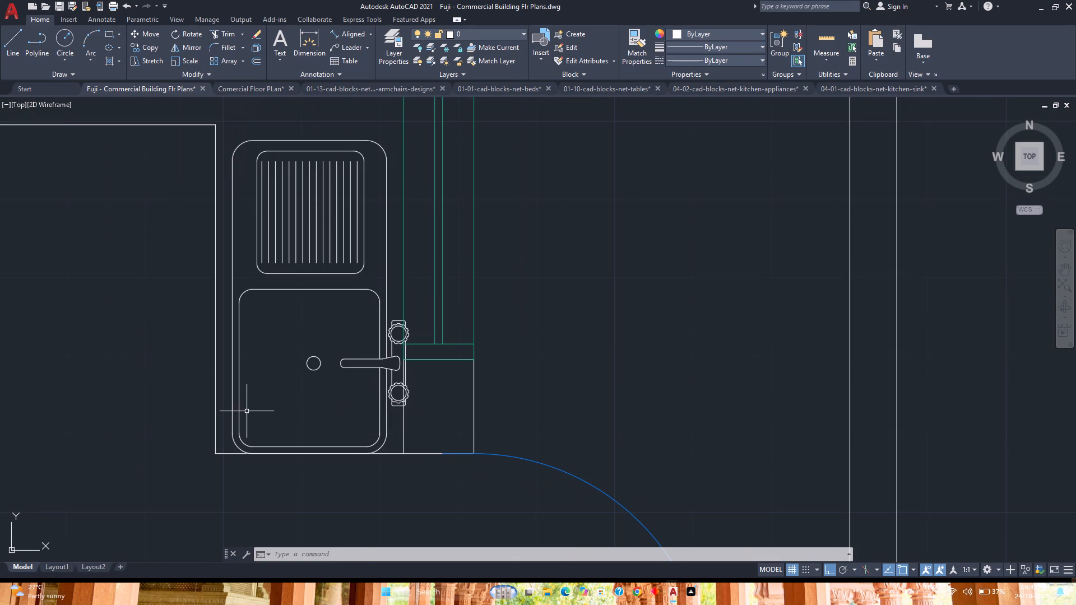
pyautogui.click(244, 409)
pyautogui.click(232, 409)
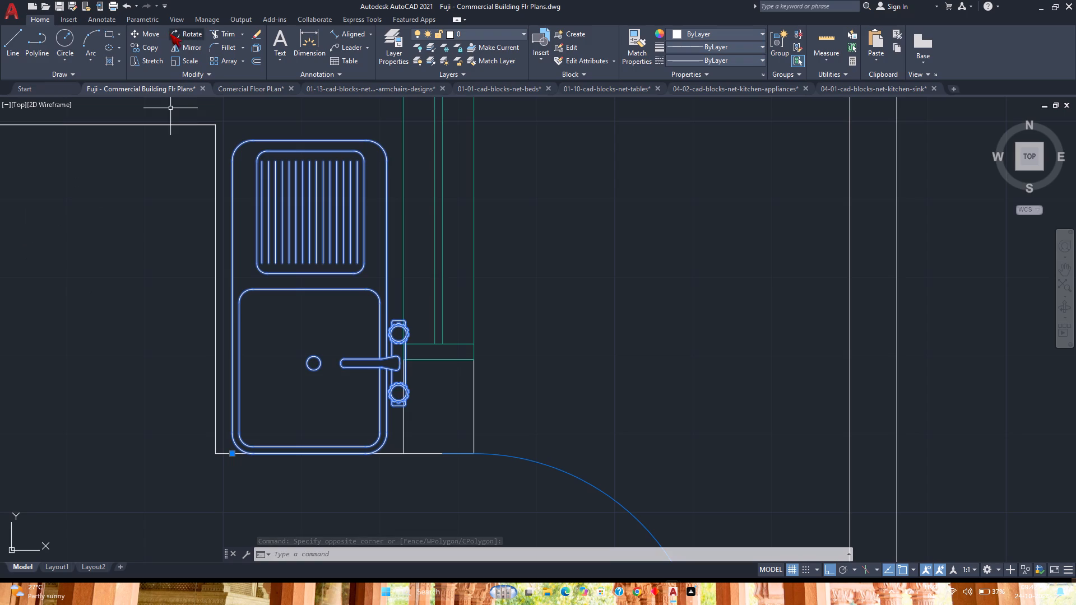
pyautogui.click(143, 38)
pyautogui.scroll(1, 223, 412)
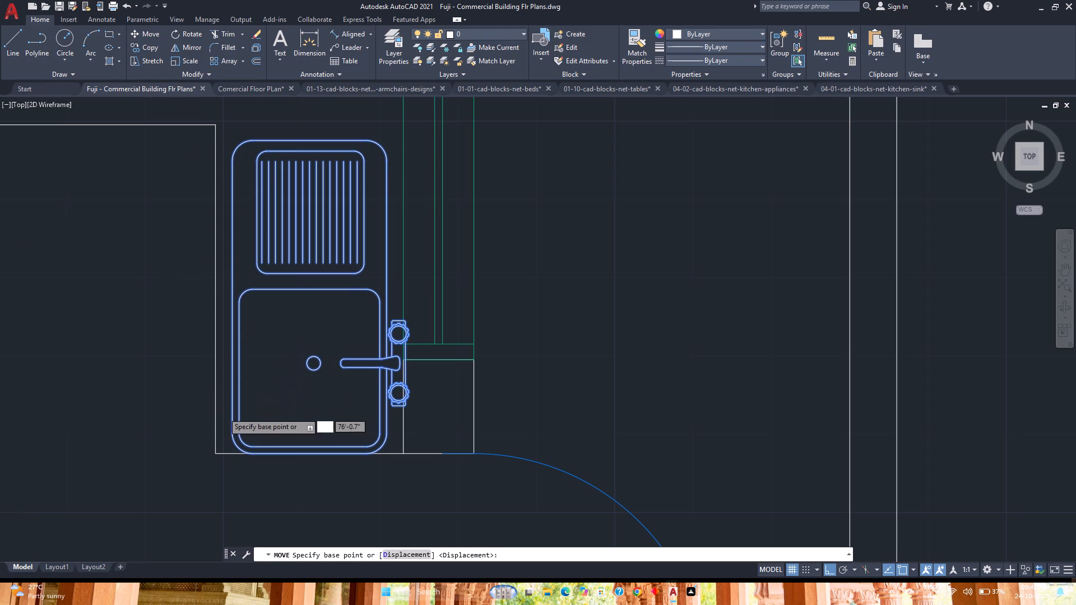
pyautogui.scroll(1, 223, 412)
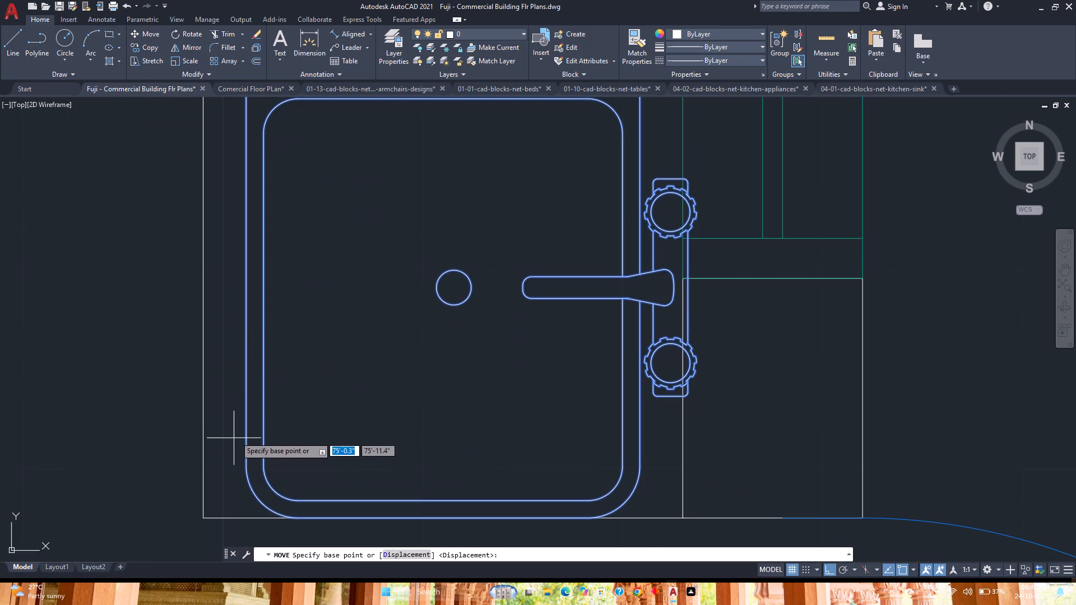
pyautogui.scroll(-3, 262, 342)
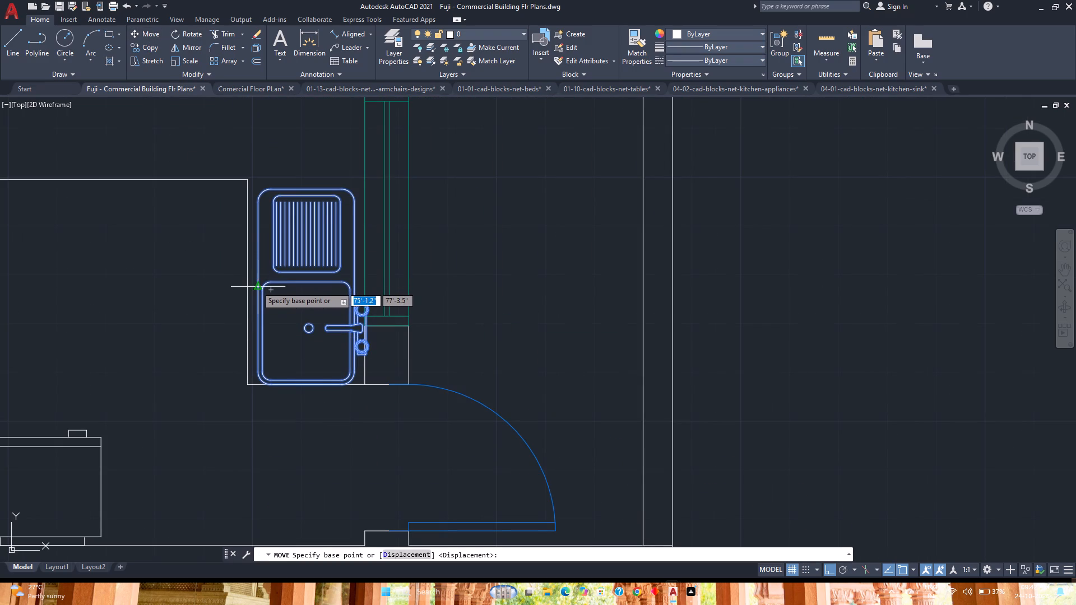
pyautogui.click(257, 287)
pyautogui.scroll(3, 256, 288)
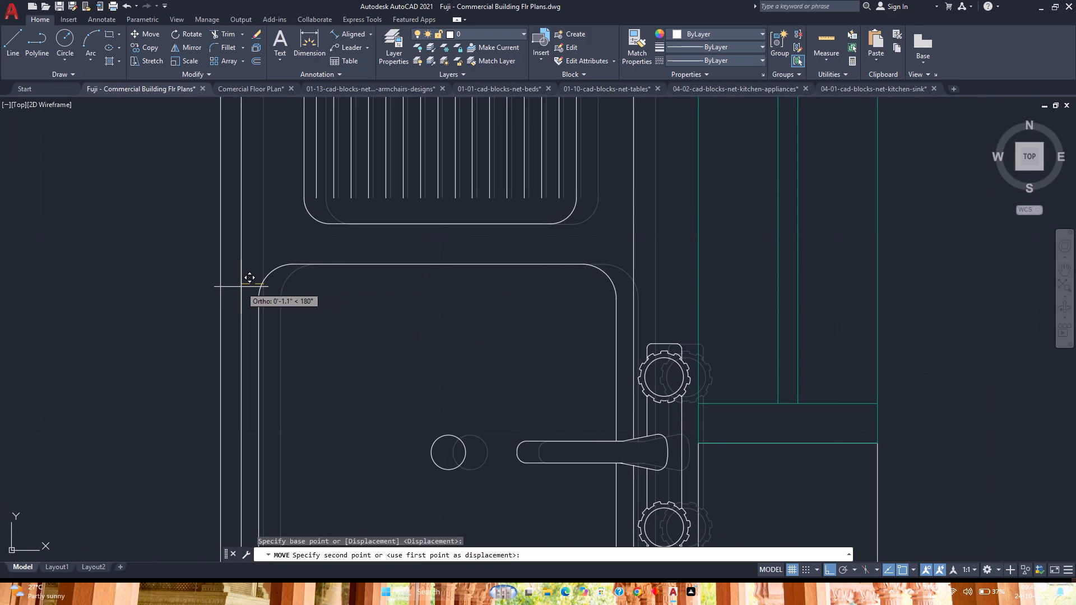
pyautogui.click(241, 287)
# Move the sink block 1" north from its south edge, away from the counter's south end.
pyautogui.scroll(-3, 241, 287)
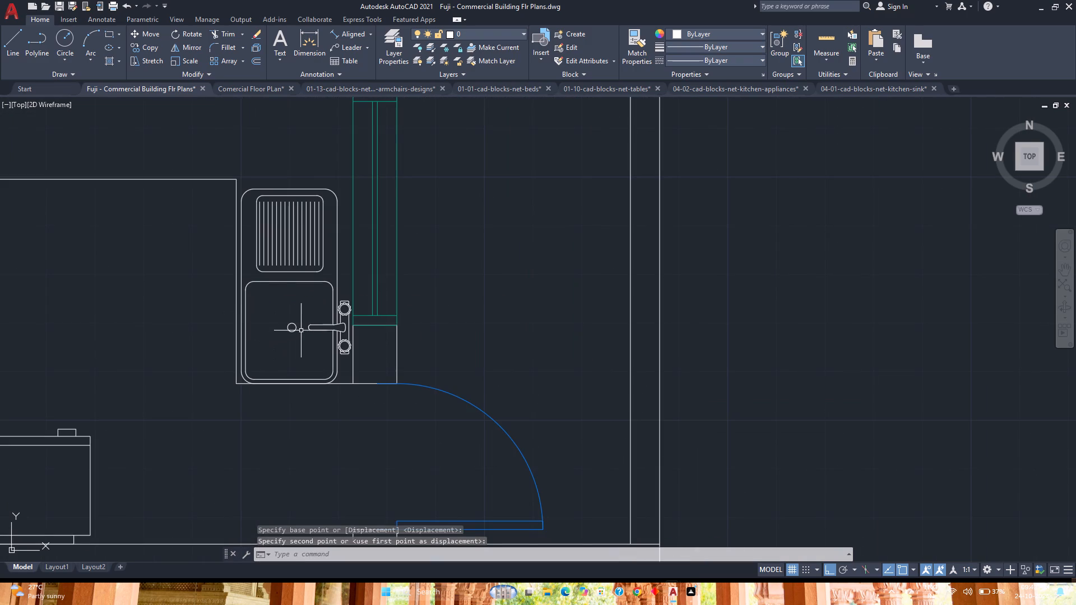
pyautogui.click(335, 359)
pyautogui.click(304, 351)
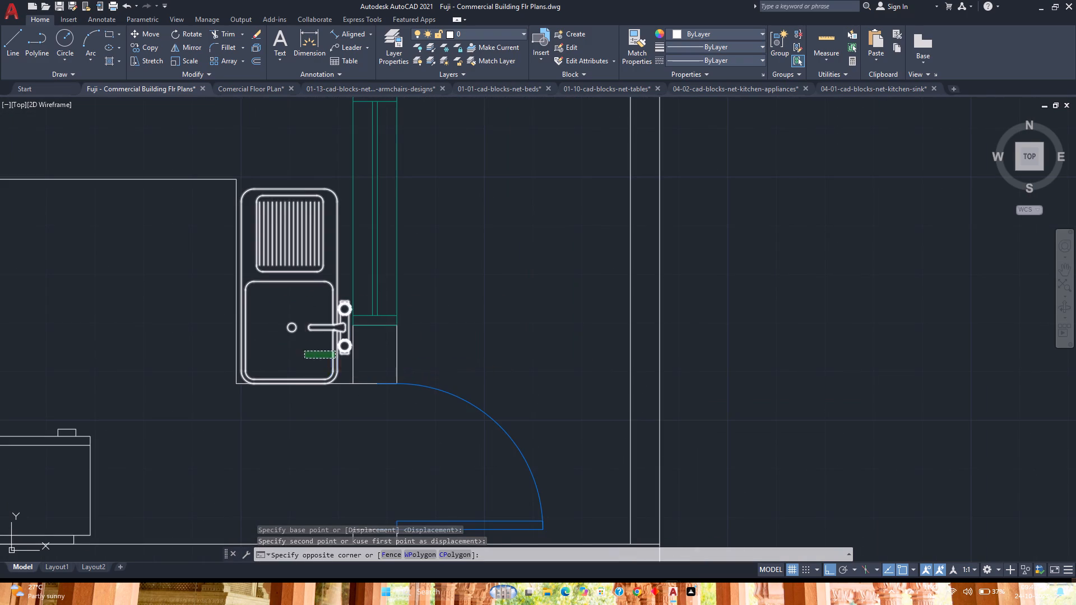
pyautogui.click(151, 36)
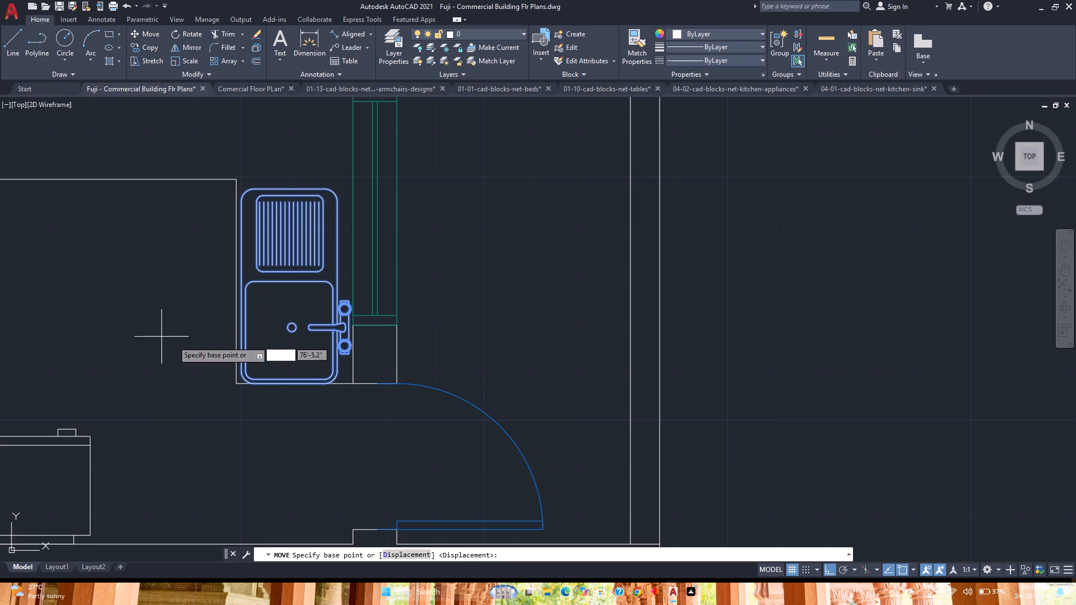
pyautogui.scroll(6, 289, 387)
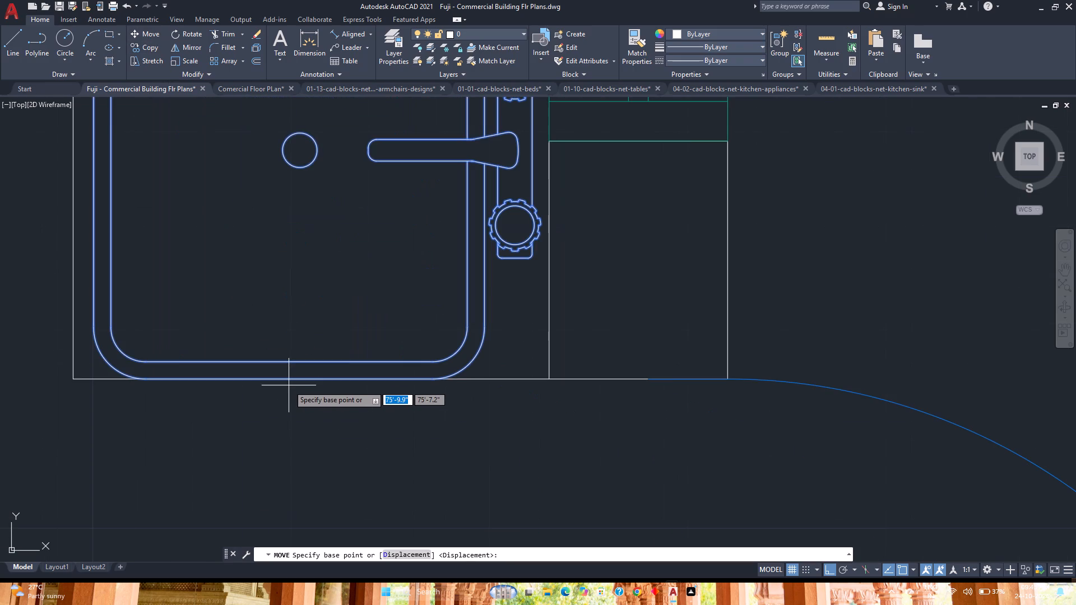
pyautogui.click(289, 376)
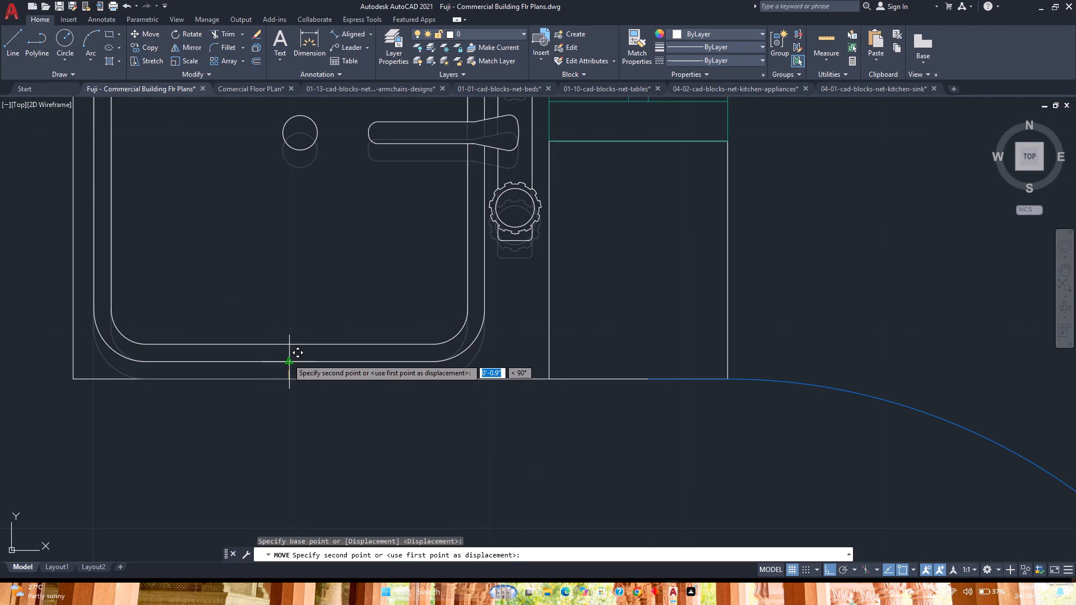
pyautogui.press('1')
pyautogui.press('Return')
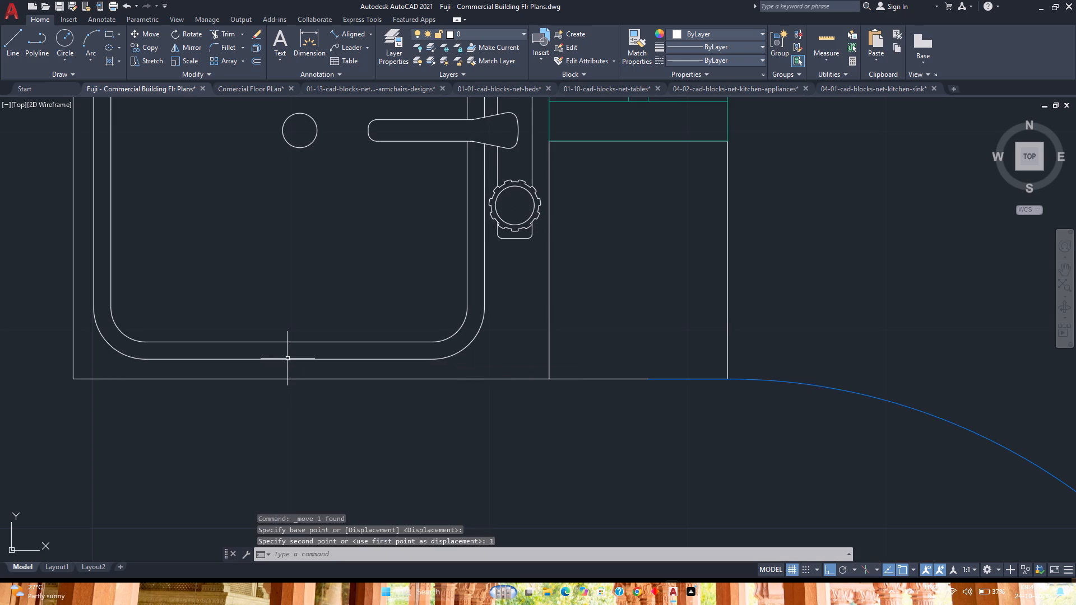
# Save the drawing.
pyautogui.scroll(-4, 302, 376)
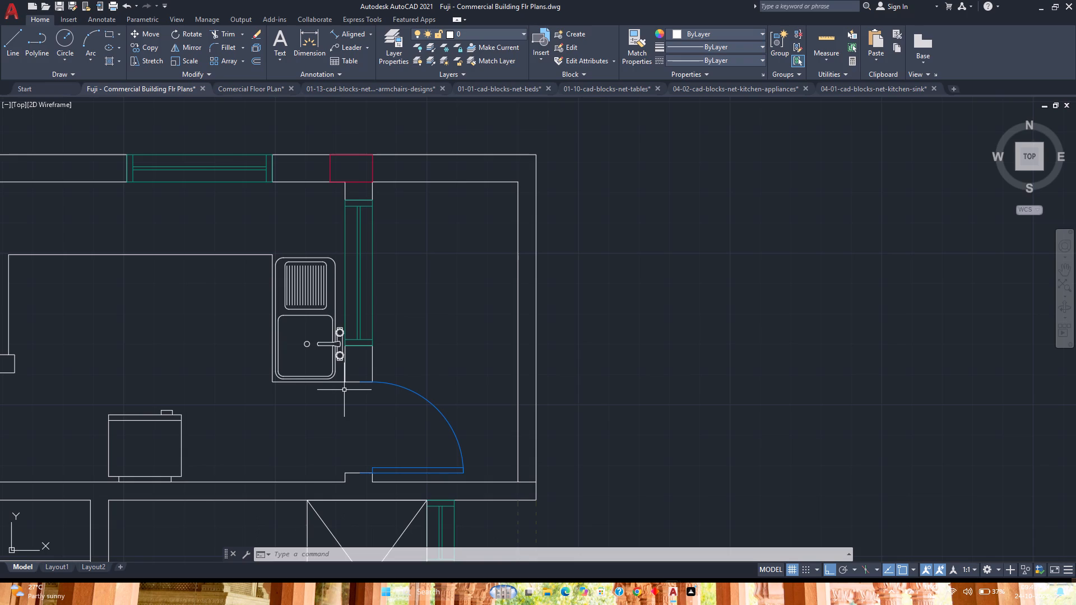
pyautogui.hotkey('ctrl', 's')
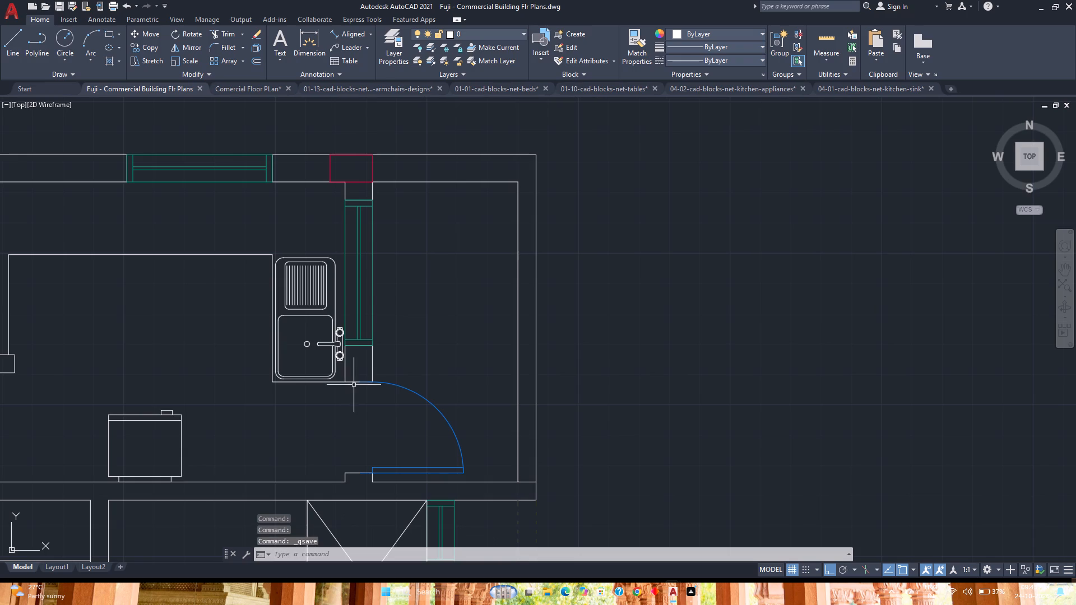
# Copy the sink block 40' south onto the southern kitchen's counter, using the partition windows' matching northeast corners as reference points.
pyautogui.click(335, 352)
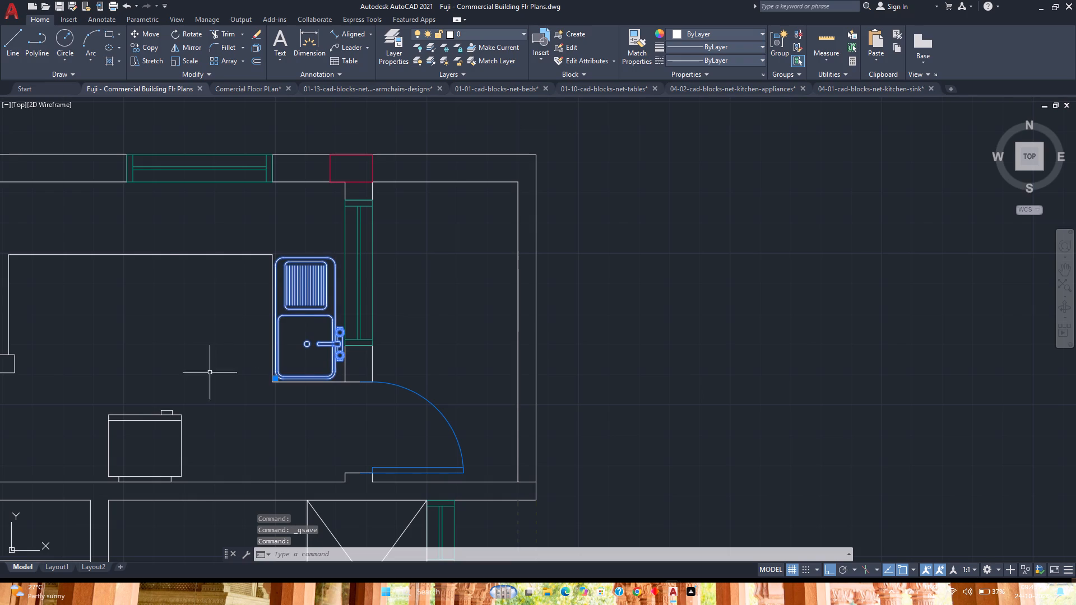
pyautogui.click(145, 47)
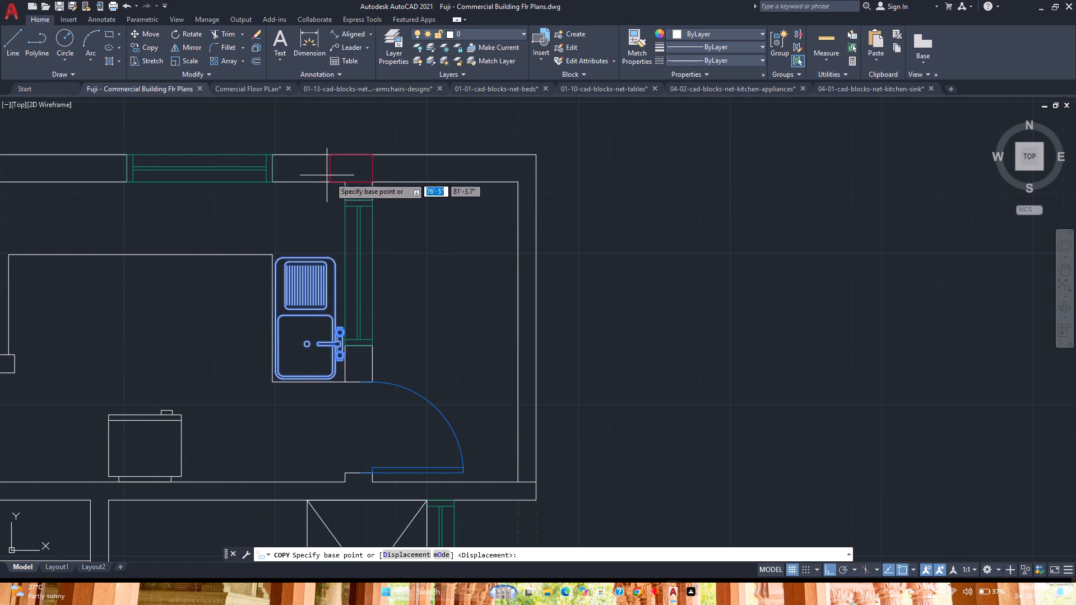
pyautogui.scroll(3, 359, 197)
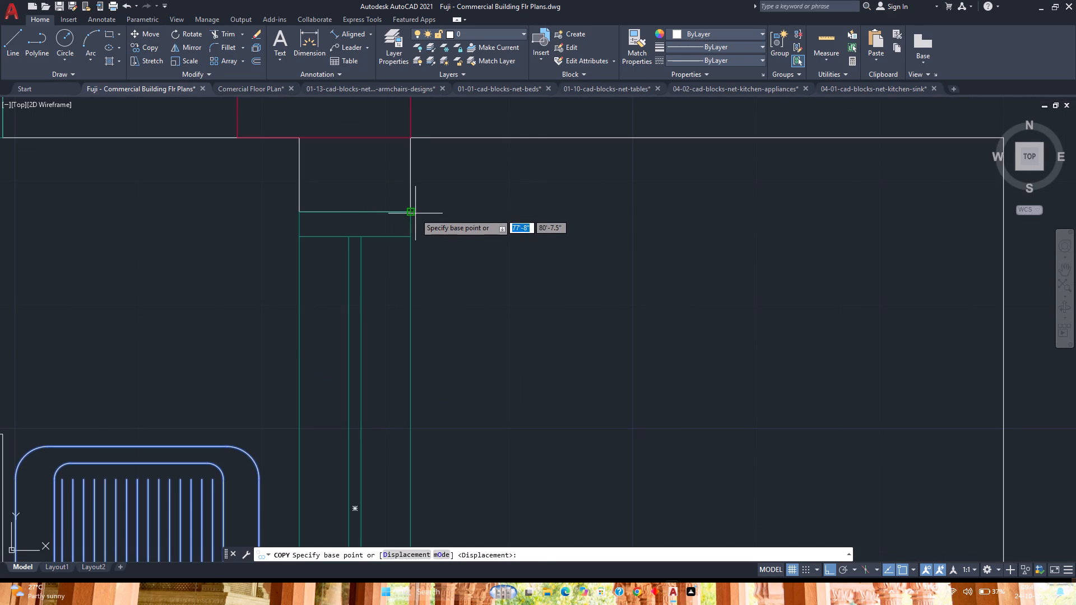
pyautogui.click(415, 213)
pyautogui.scroll(-9, 417, 213)
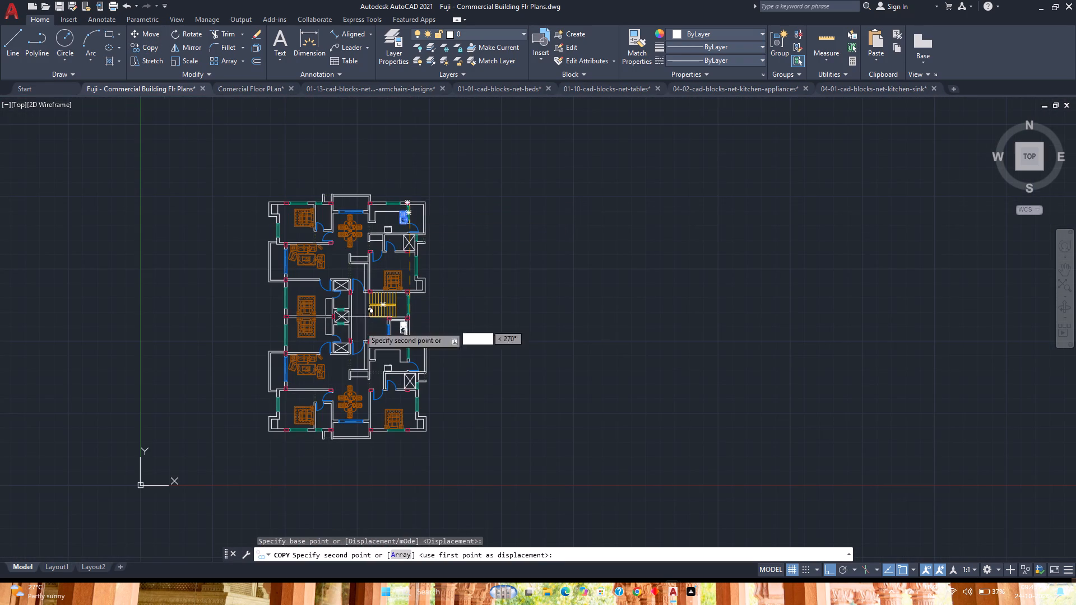
pyautogui.scroll(4, 386, 354)
pyautogui.scroll(3, 488, 290)
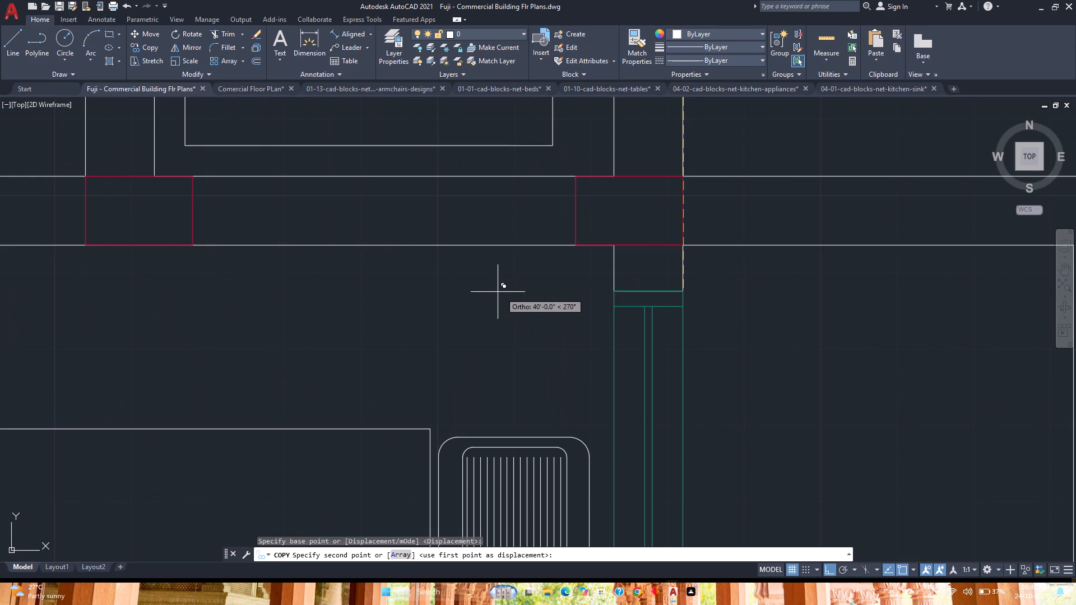
pyautogui.click(684, 291)
pyautogui.press('Escape')
pyautogui.scroll(-5, 683, 292)
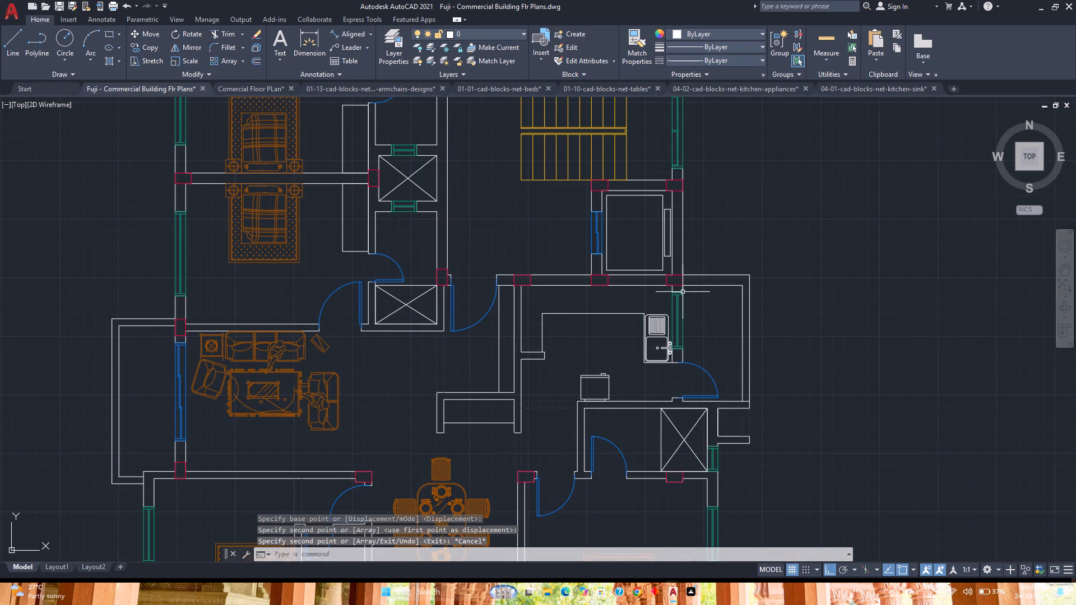
# Save the drawing.
pyautogui.hotkey('ctrl', 's')
# Examine the kitchen appliances collection drawing, especially the Washers & Dryers Plan row, for a washer suited to the kitchens.
pyautogui.scroll(-1, 675, 292)
pyautogui.moveTo(536, 333); pyautogui.dragTo(539, 333, button='middle')
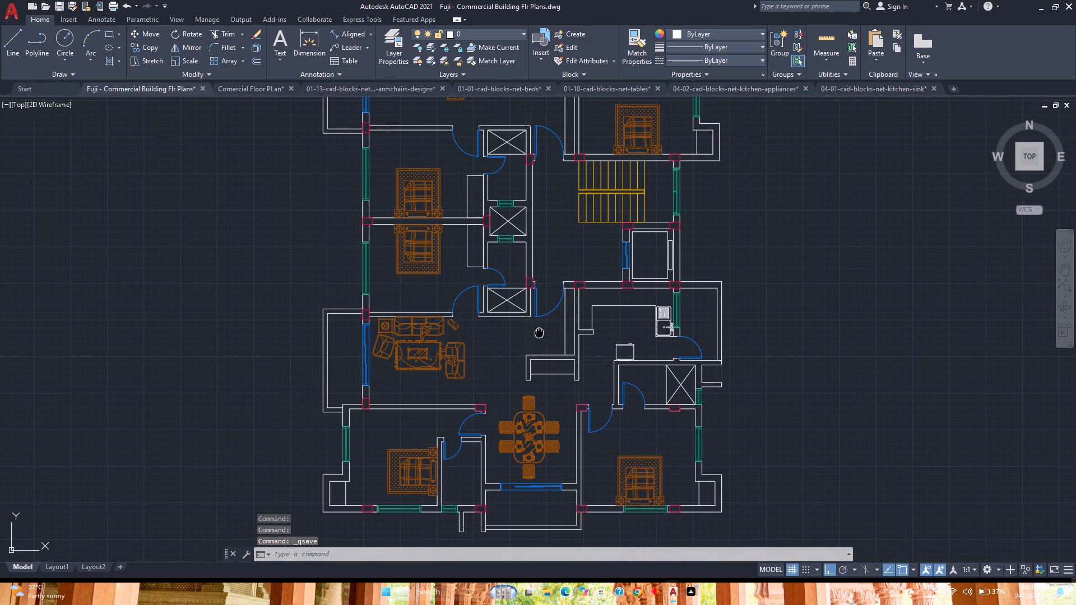
pyautogui.moveTo(539, 333); pyautogui.dragTo(393, 387, button='middle')
pyautogui.middleClick(393, 387)
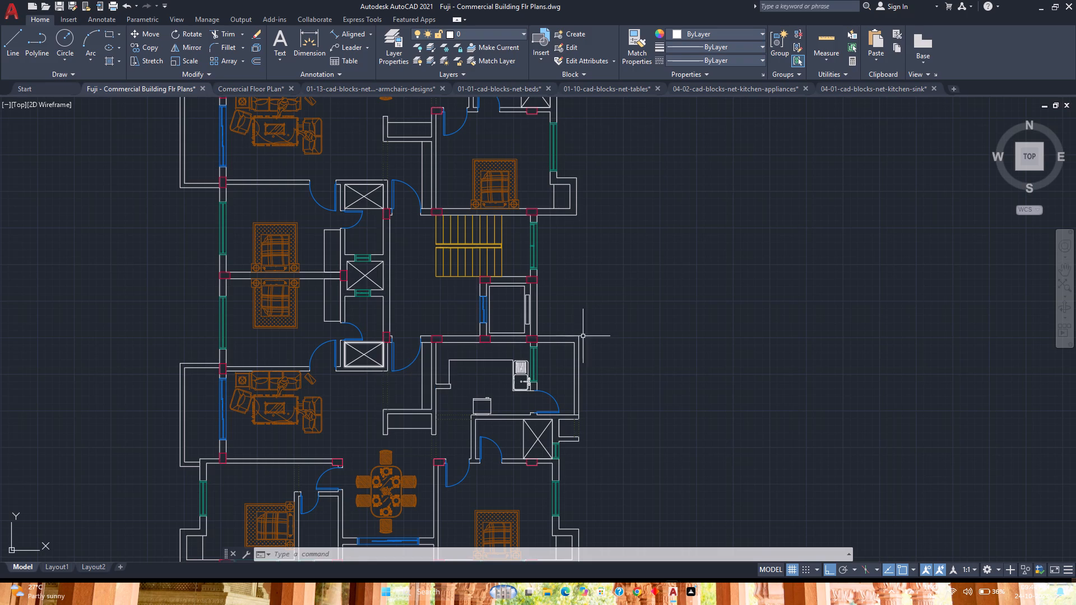
pyautogui.click(727, 91)
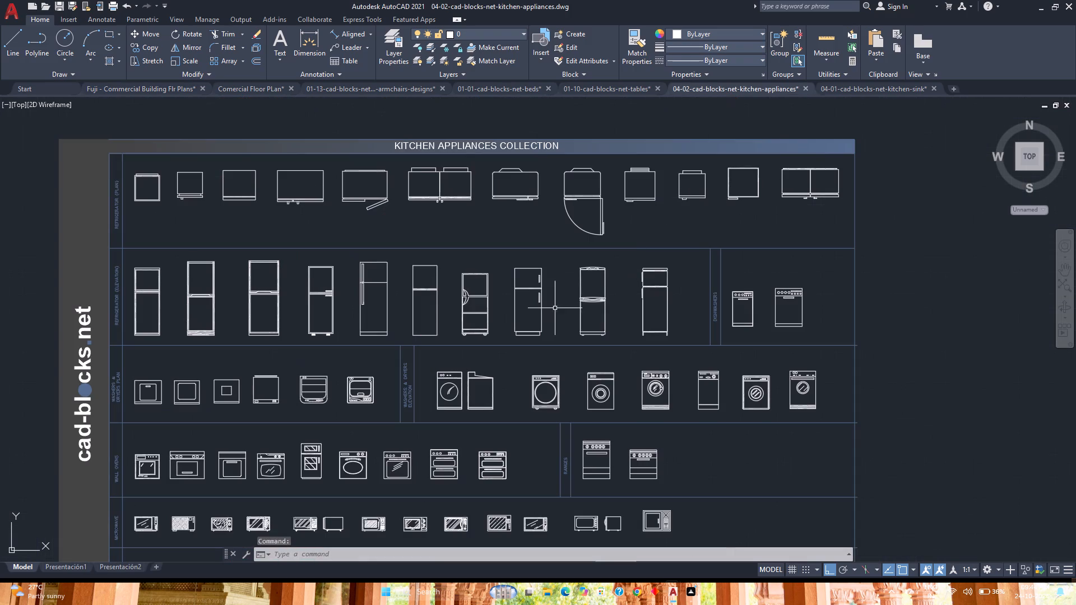
pyautogui.moveTo(341, 490); pyautogui.dragTo(342, 490, button='middle')
pyautogui.moveTo(342, 490); pyautogui.dragTo(385, 374, button='middle')
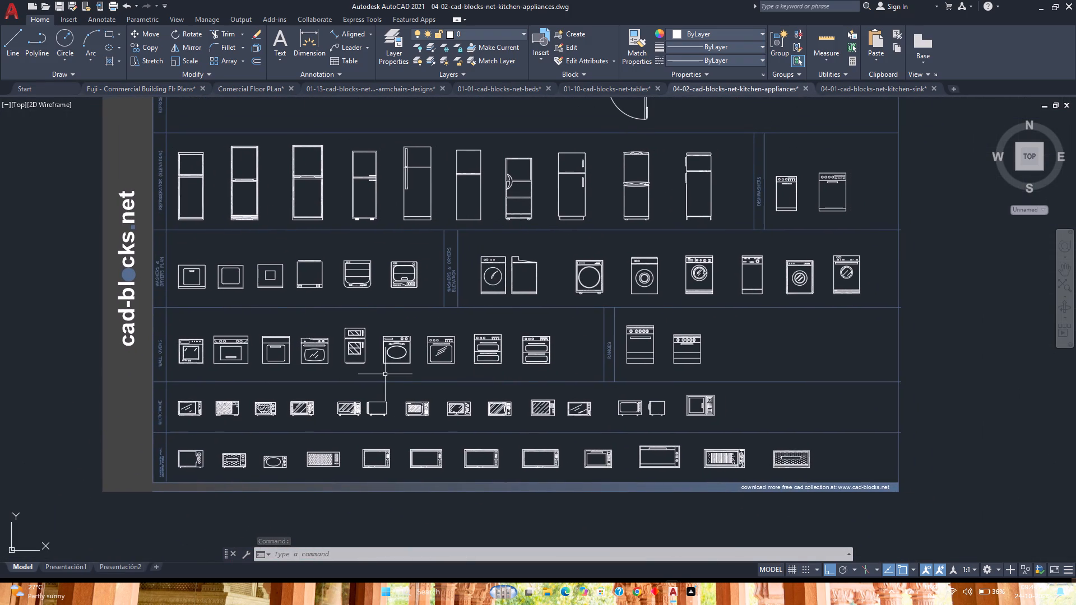
pyautogui.scroll(-1, 385, 374)
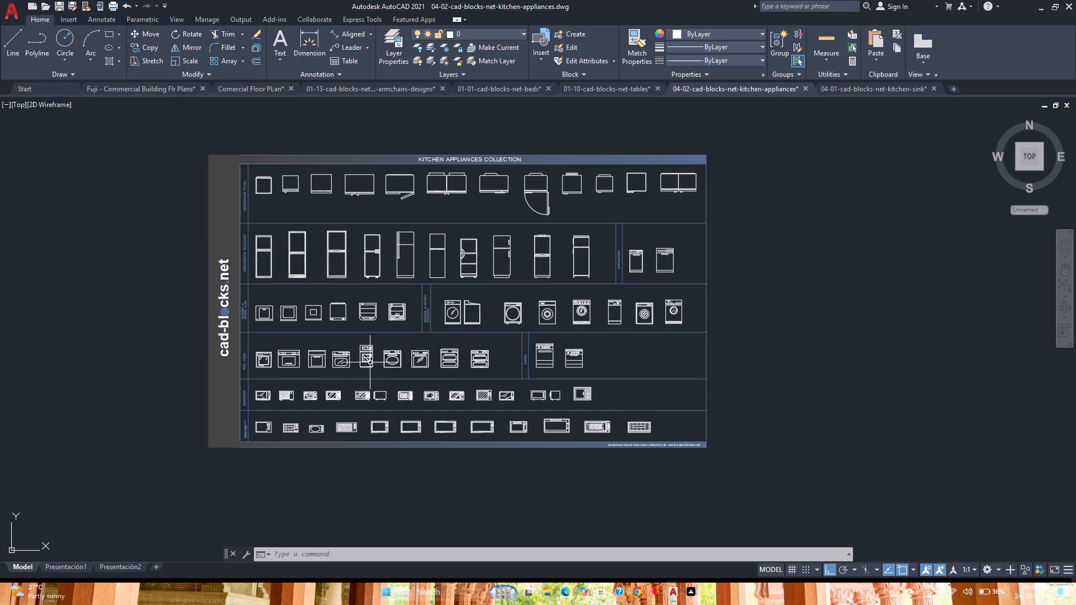
pyautogui.scroll(2, 451, 299)
pyautogui.scroll(-1, 451, 299)
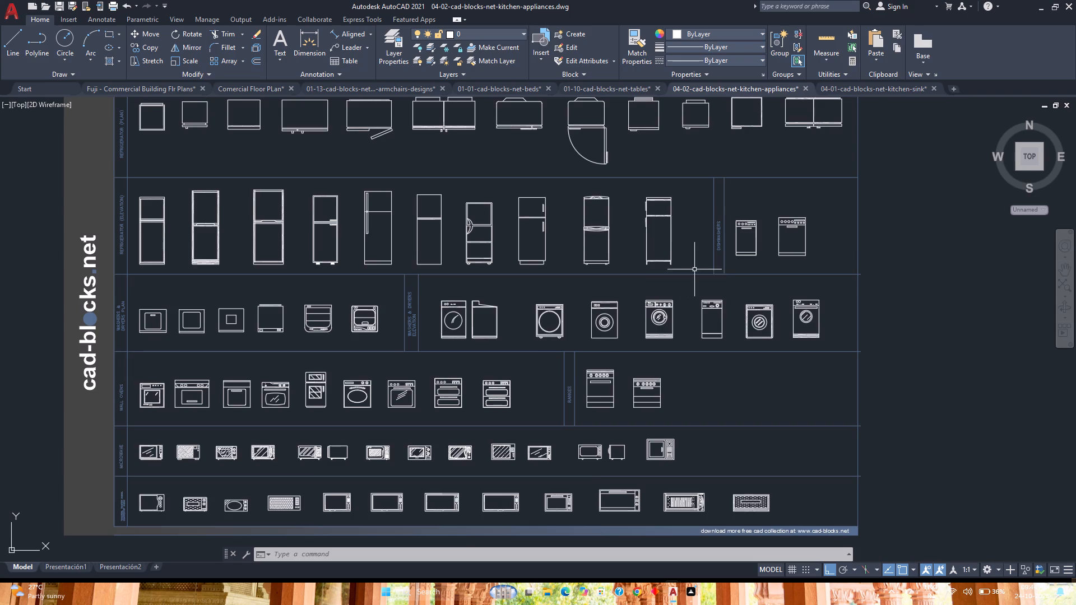
pyautogui.moveTo(734, 262); pyautogui.dragTo(674, 356, button='middle')
pyautogui.middleClick(674, 356)
pyautogui.scroll(2, 665, 345)
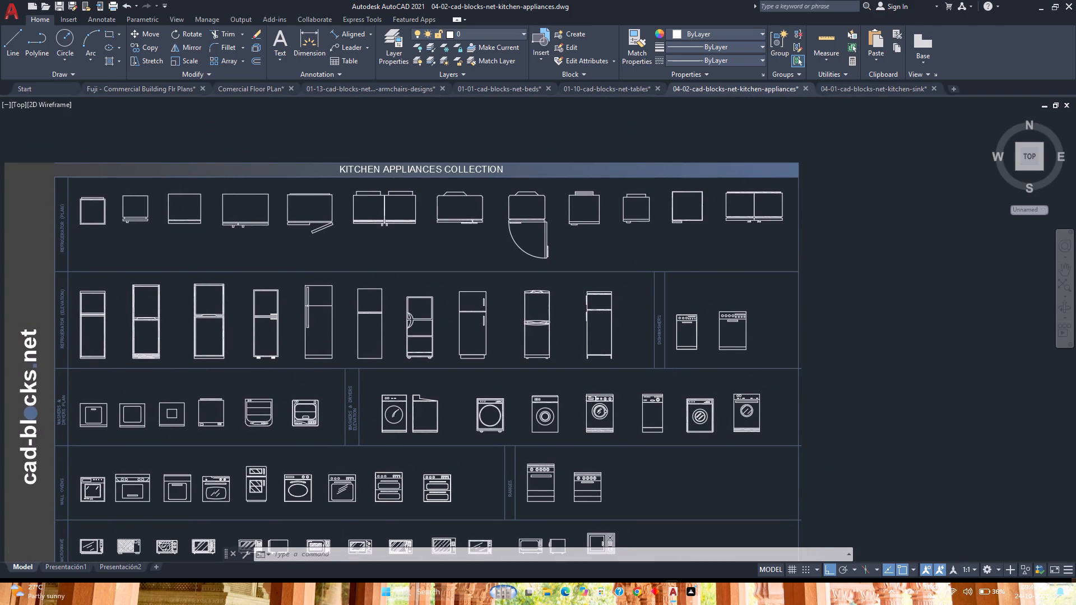
pyautogui.scroll(1, 665, 345)
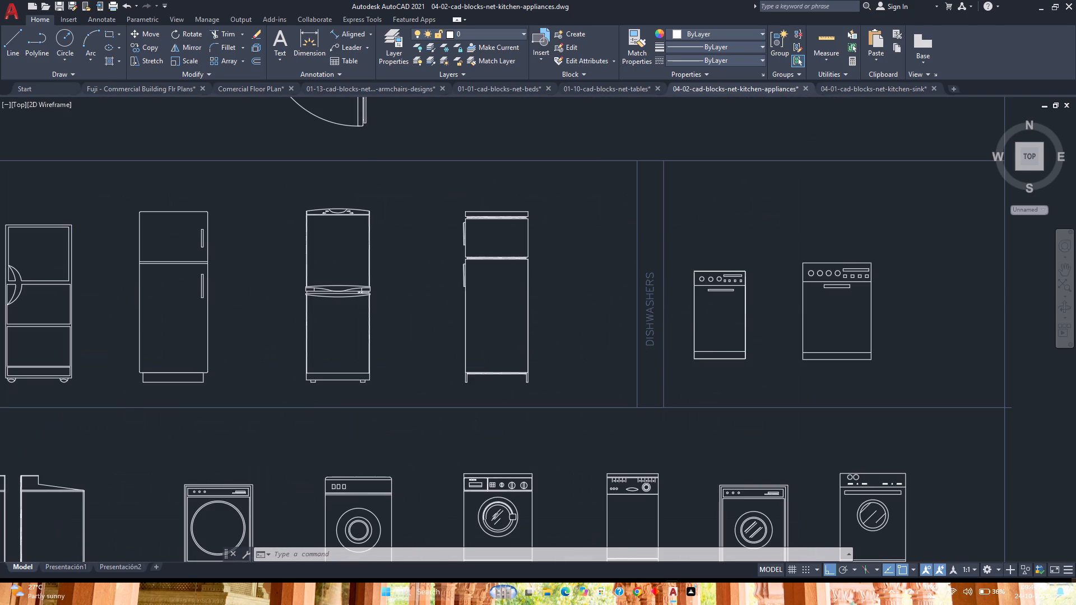
pyautogui.scroll(-2, 665, 345)
pyautogui.scroll(-1, 555, 371)
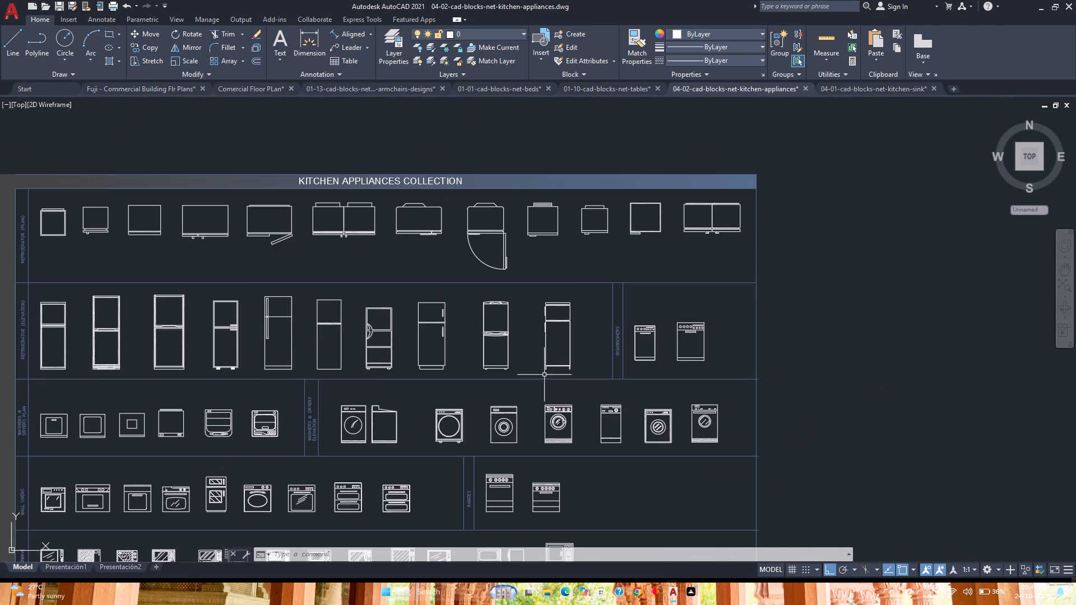
pyautogui.moveTo(268, 428); pyautogui.dragTo(537, 403, button='middle')
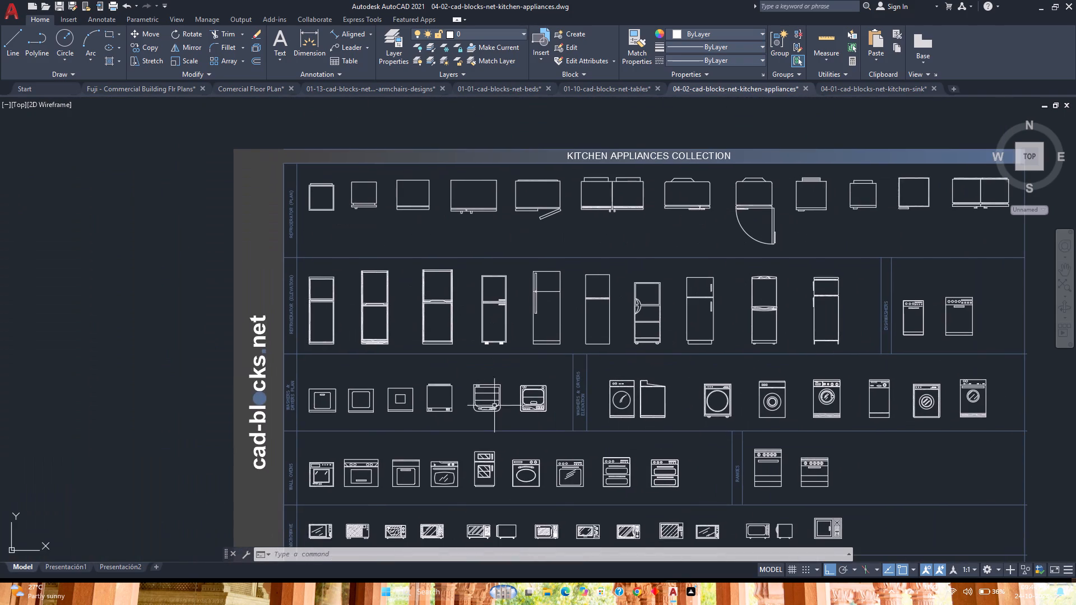
pyautogui.scroll(3, 346, 411)
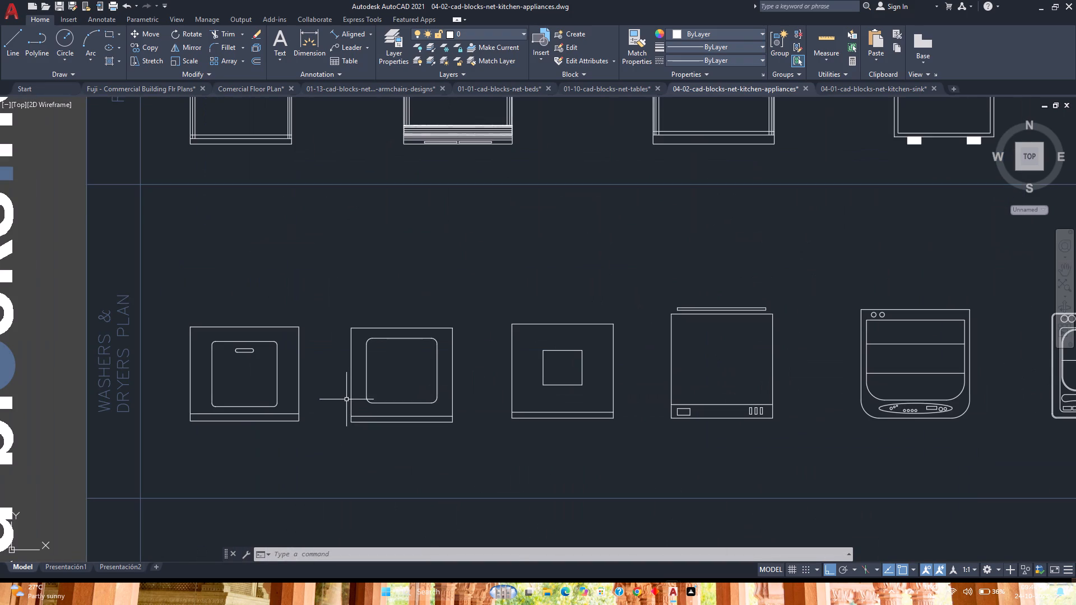
pyautogui.scroll(-1, 345, 392)
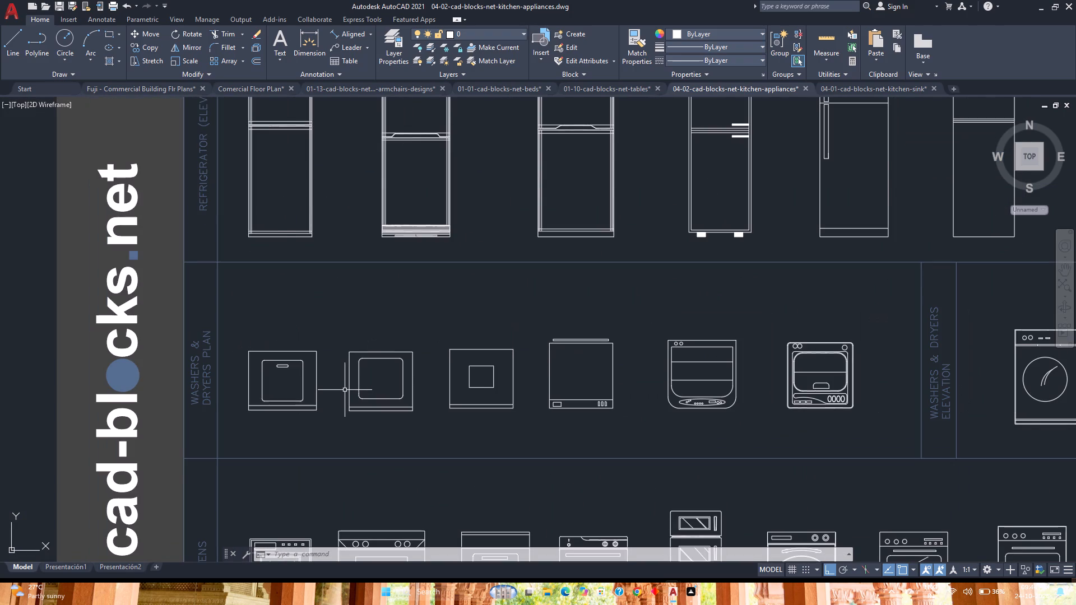
pyautogui.scroll(-1, 345, 390)
pyautogui.scroll(3, 498, 396)
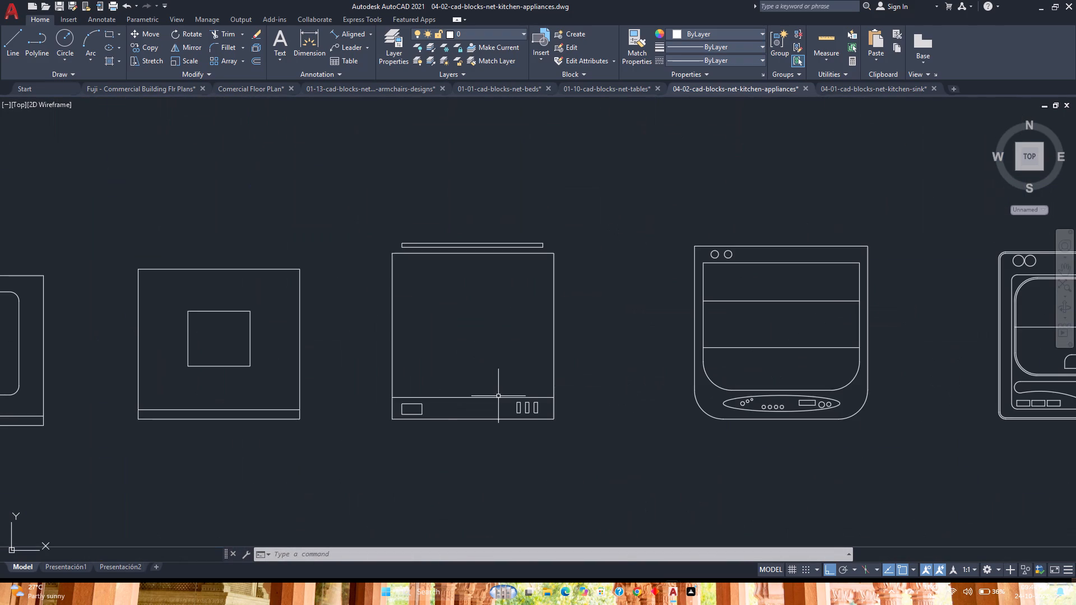
pyautogui.scroll(-1, 497, 396)
pyautogui.moveTo(721, 422); pyautogui.dragTo(684, 423, button='middle')
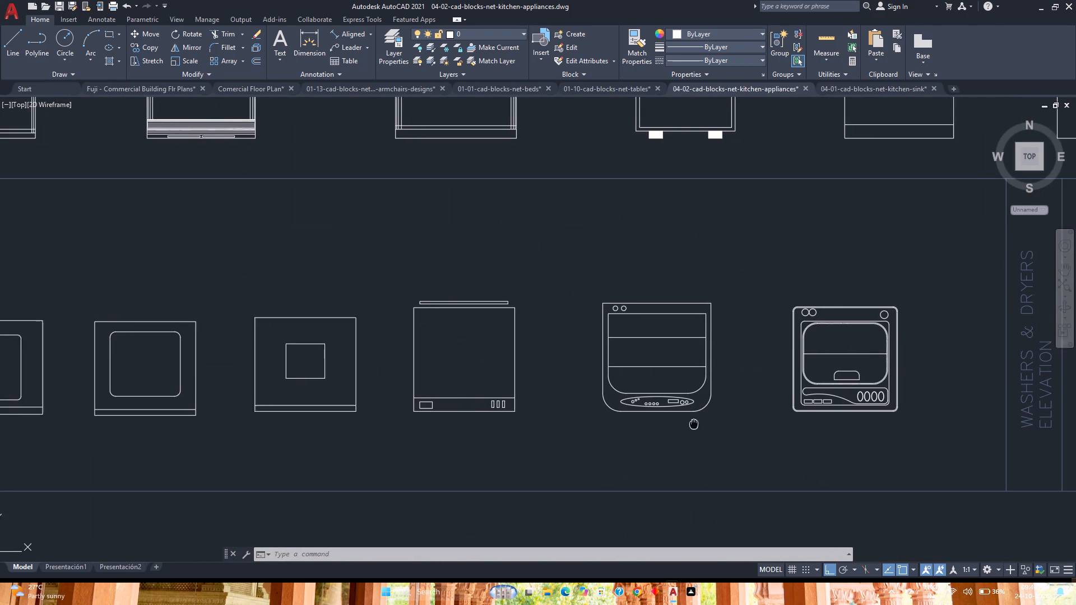
pyautogui.moveTo(684, 423); pyautogui.dragTo(547, 417, button='middle')
pyautogui.middleClick(547, 417)
pyautogui.scroll(-1, 541, 408)
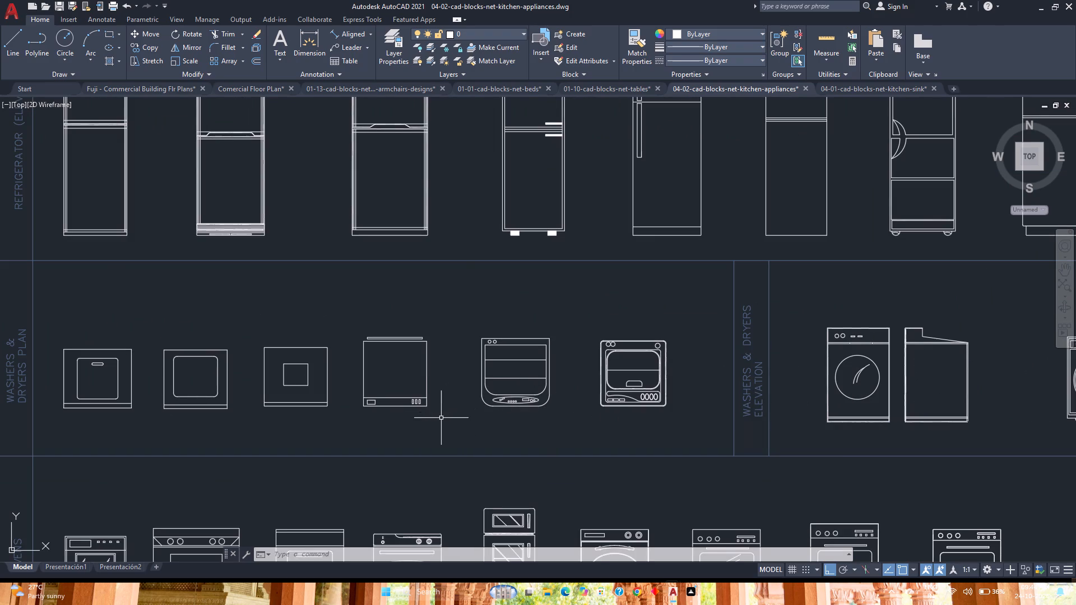
pyautogui.scroll(3, 377, 405)
pyautogui.scroll(-3, 377, 405)
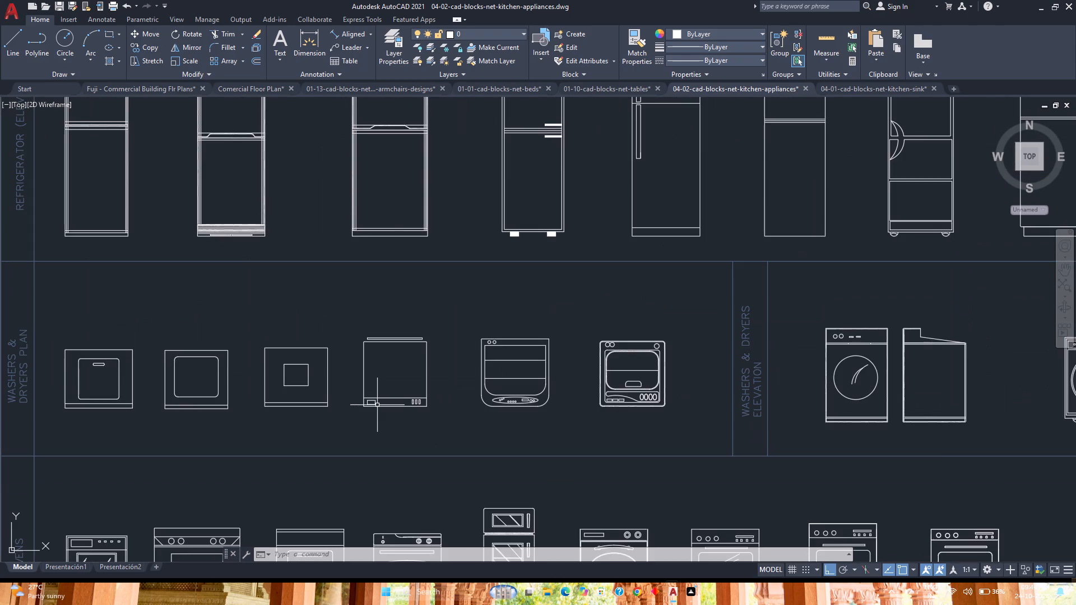
pyautogui.scroll(-1, 377, 405)
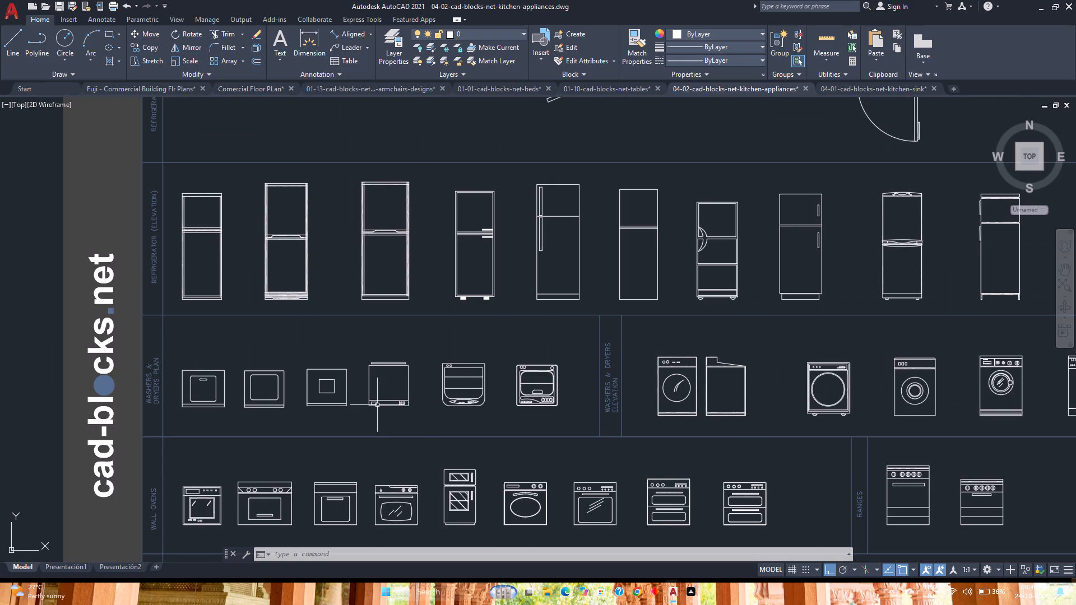
pyautogui.scroll(-1, 377, 405)
pyautogui.scroll(2, 377, 405)
pyautogui.scroll(-2, 512, 398)
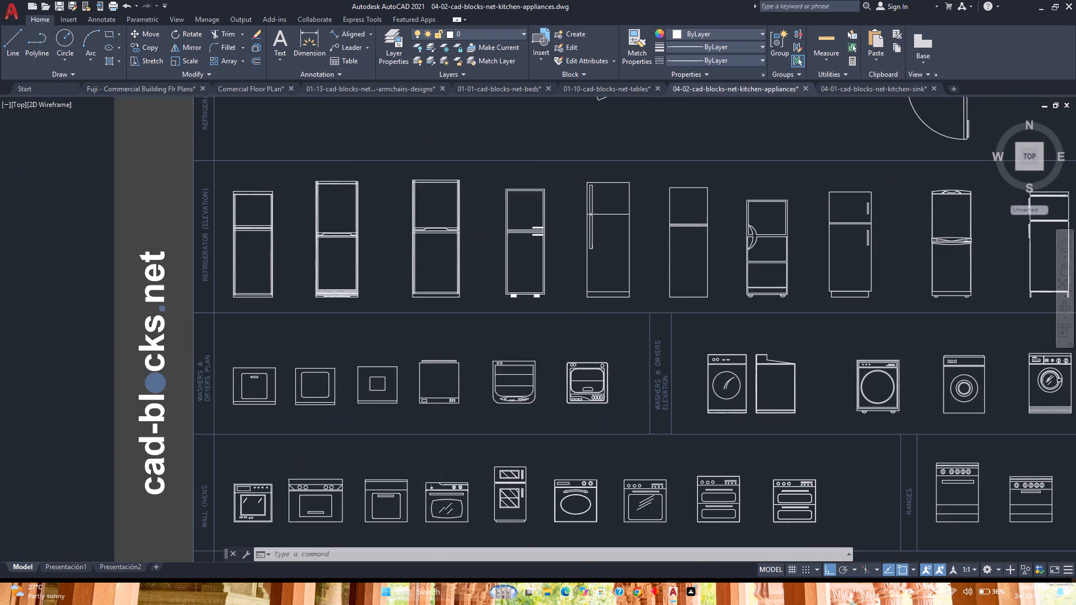
# Copy the fifth washer, with rounded lower corners, from the Washers & Dryers Plan row into the Fuji drawing, east of the building.
pyautogui.click(527, 401)
pyautogui.click(504, 381)
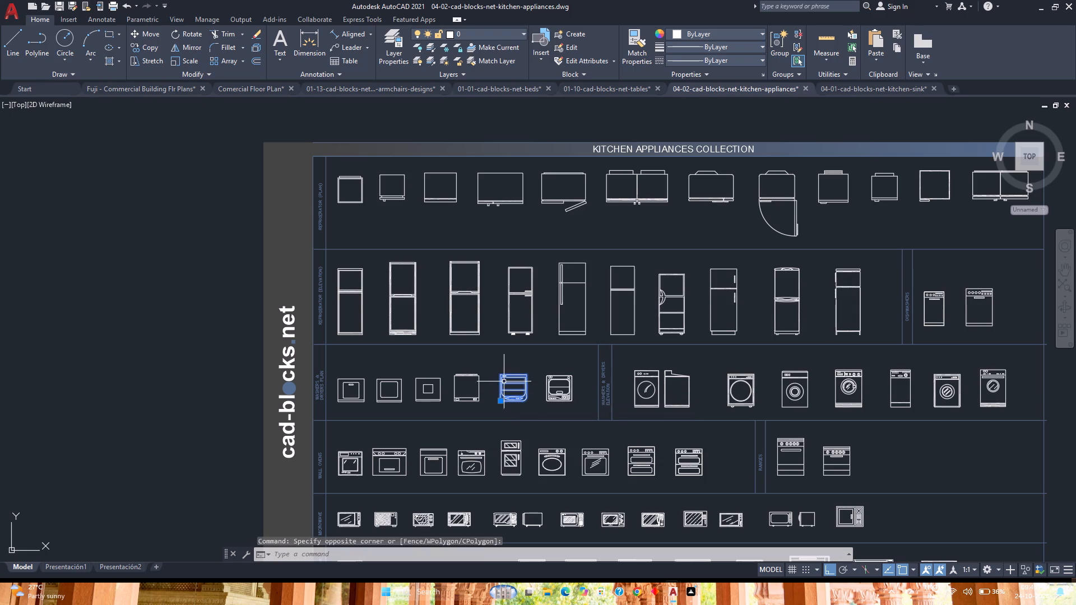
pyautogui.hotkey('ctrl', 'c')
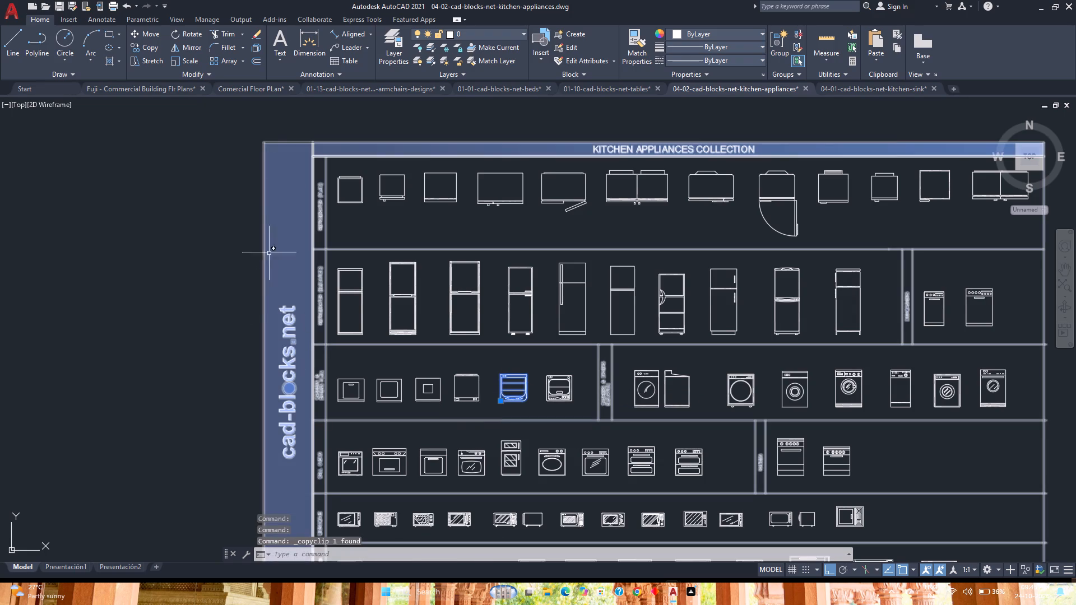
pyautogui.click(143, 87)
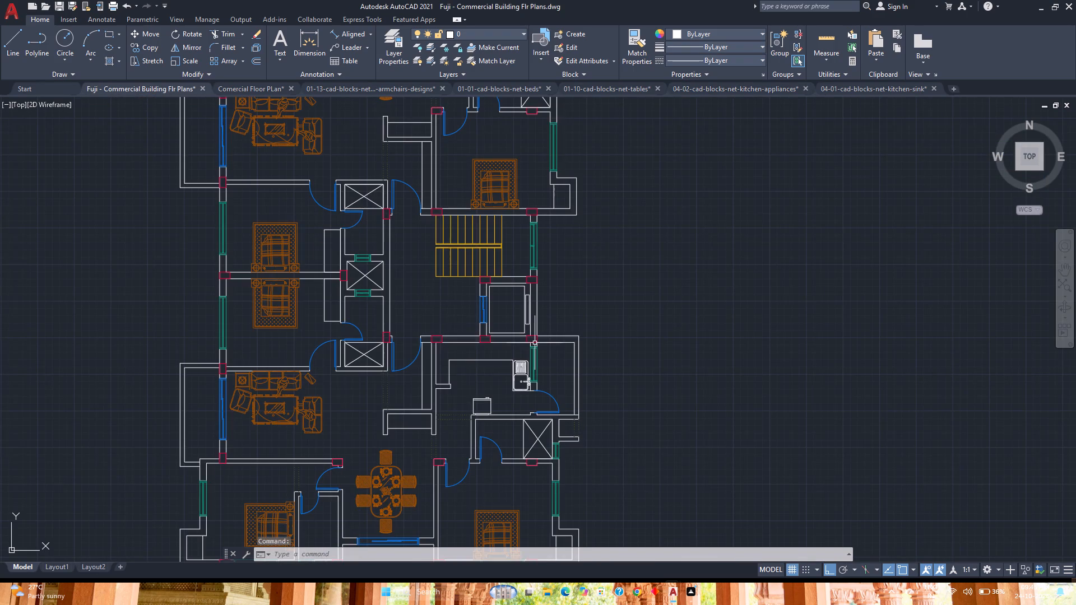
pyautogui.scroll(-2, 546, 344)
pyautogui.scroll(2, 578, 336)
pyautogui.hotkey('ctrl', 'v')
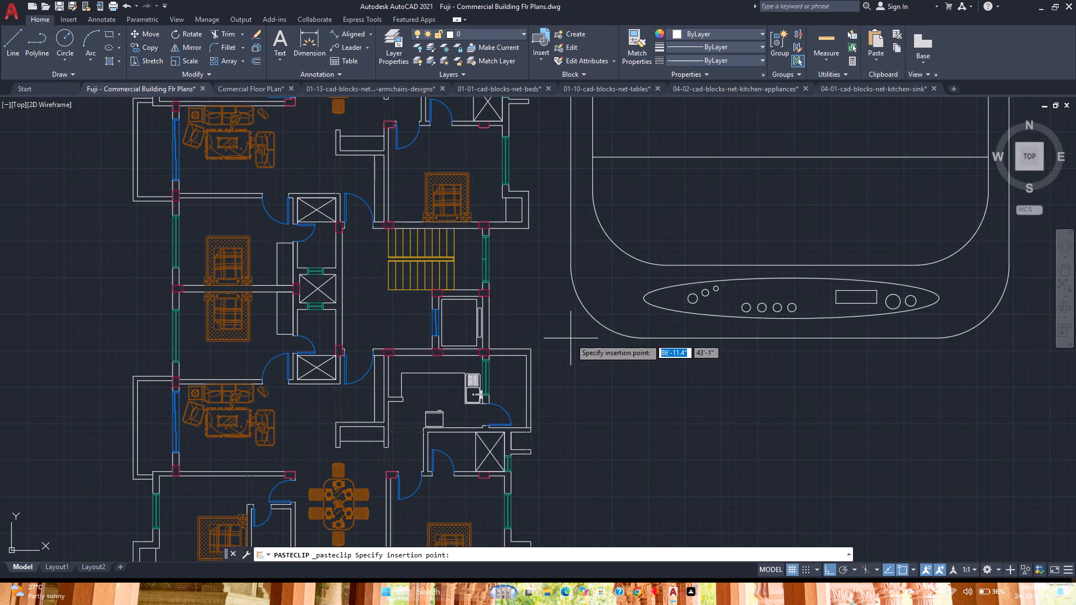
pyautogui.scroll(-2, 605, 429)
pyautogui.click(609, 445)
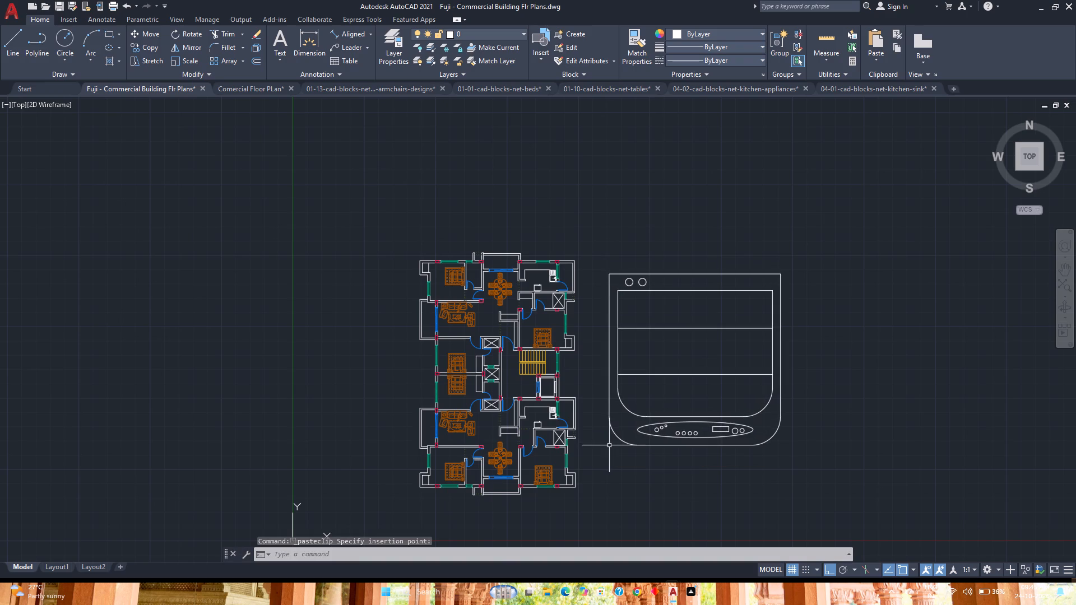
# Open the pasted washer block's definition in the Block Editor.
pyautogui.click(700, 420)
pyautogui.click(687, 424)
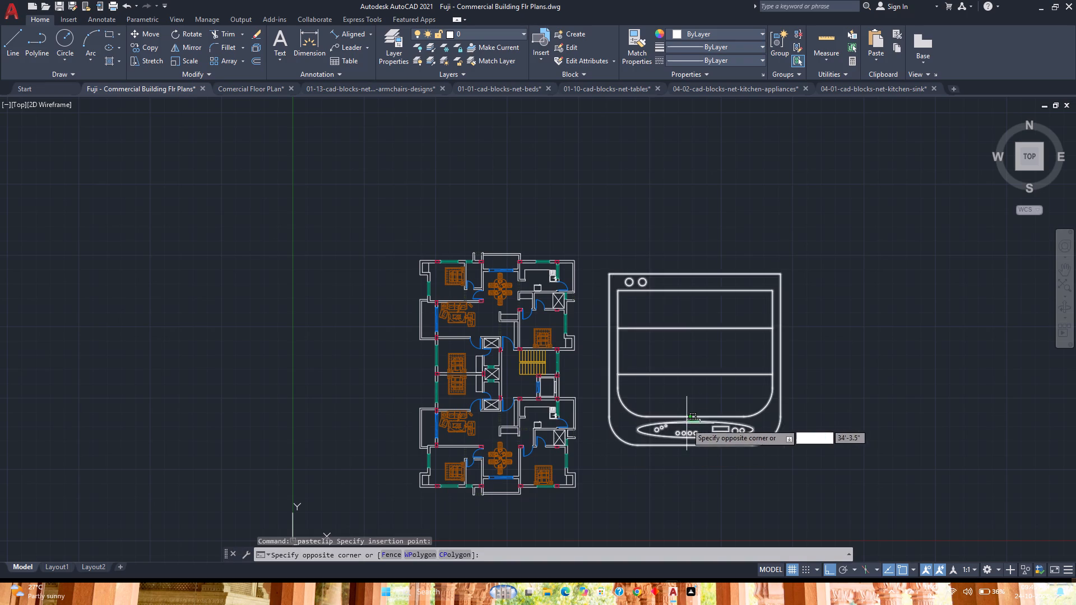
pyautogui.doubleClick(685, 422)
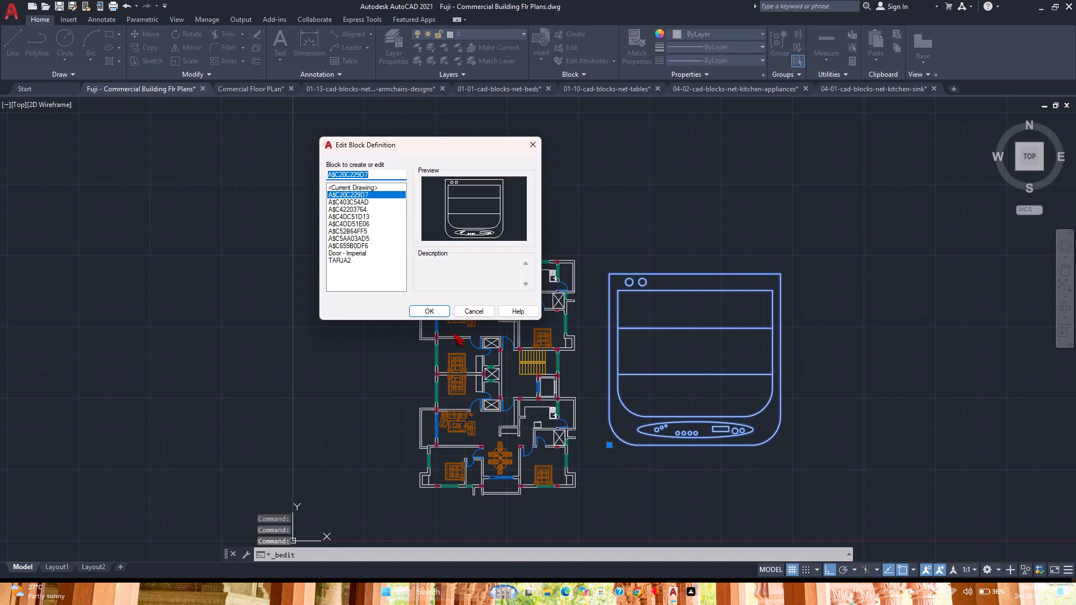
pyautogui.click(432, 314)
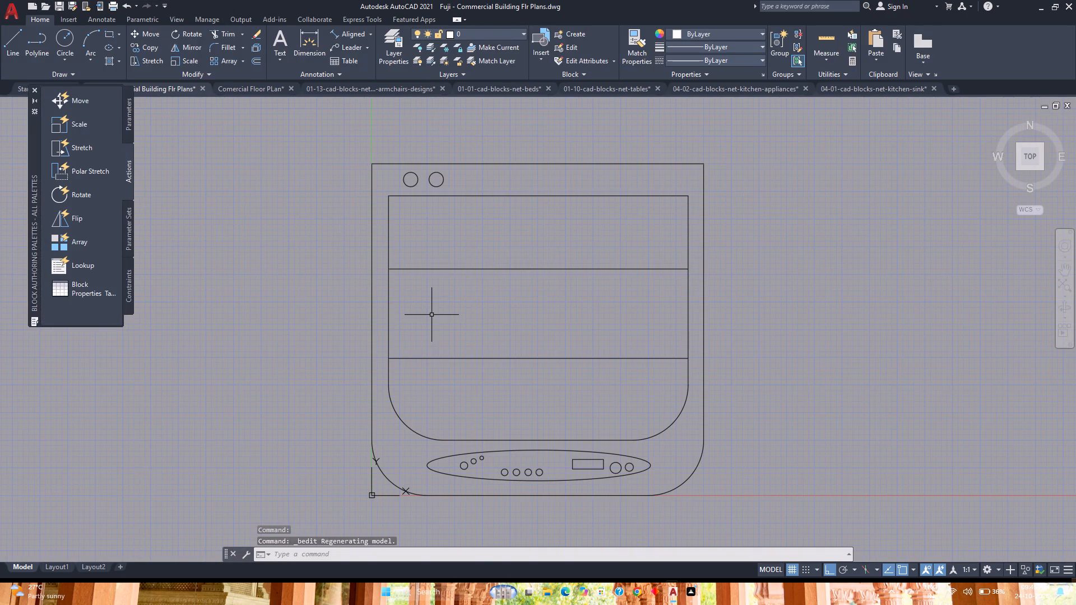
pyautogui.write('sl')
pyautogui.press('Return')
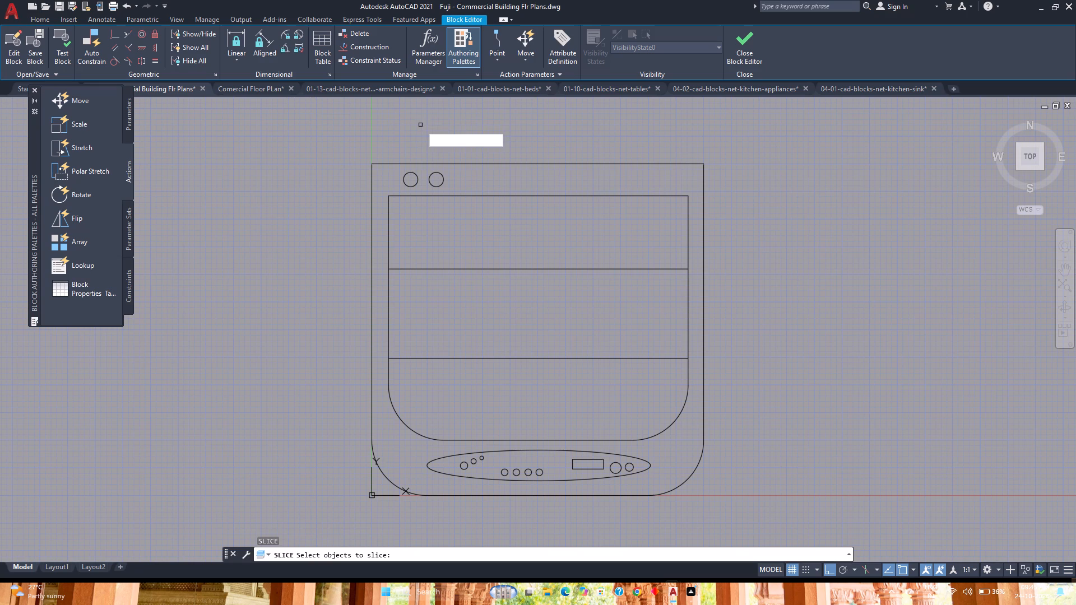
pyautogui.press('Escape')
# Draw a vertical construction line through the northwest corner of the washer's outline.
pyautogui.write('xl')
pyautogui.press('Return')
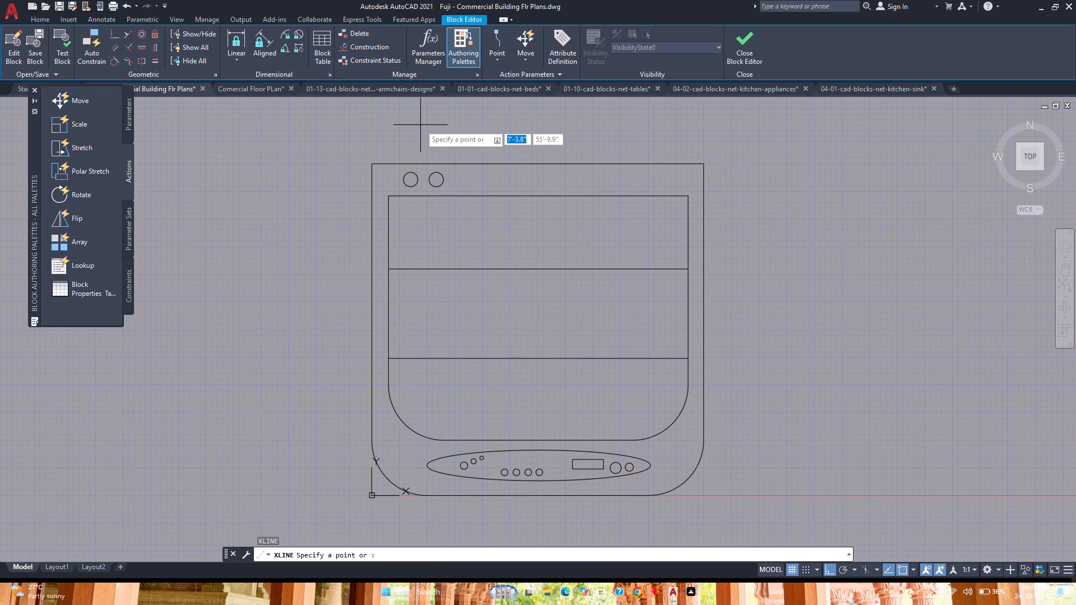
pyautogui.press('v')
pyautogui.press('Return')
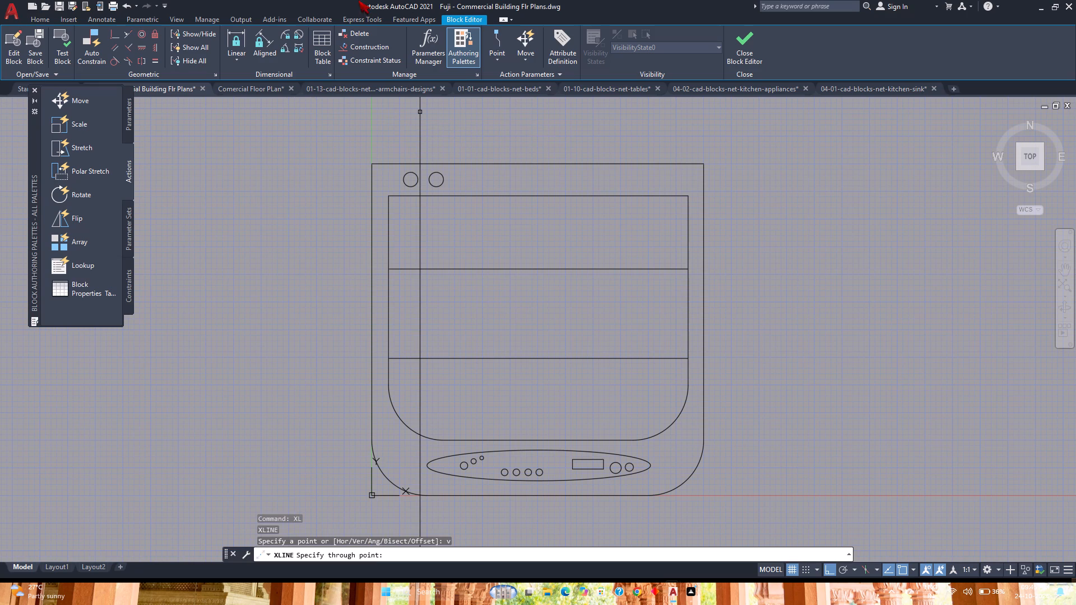
pyautogui.click(372, 165)
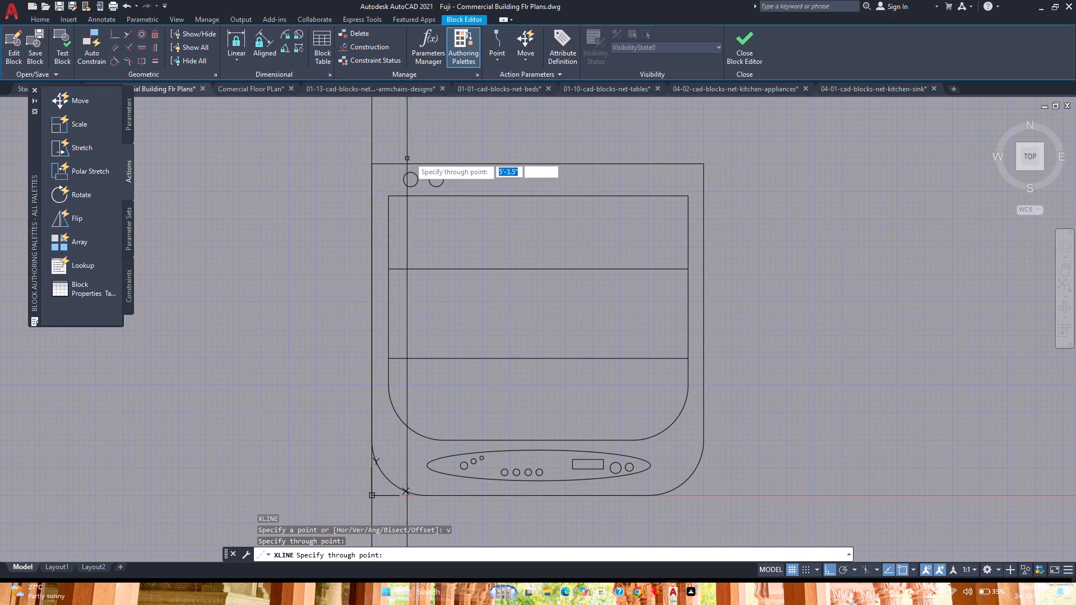
pyautogui.click(43, 17)
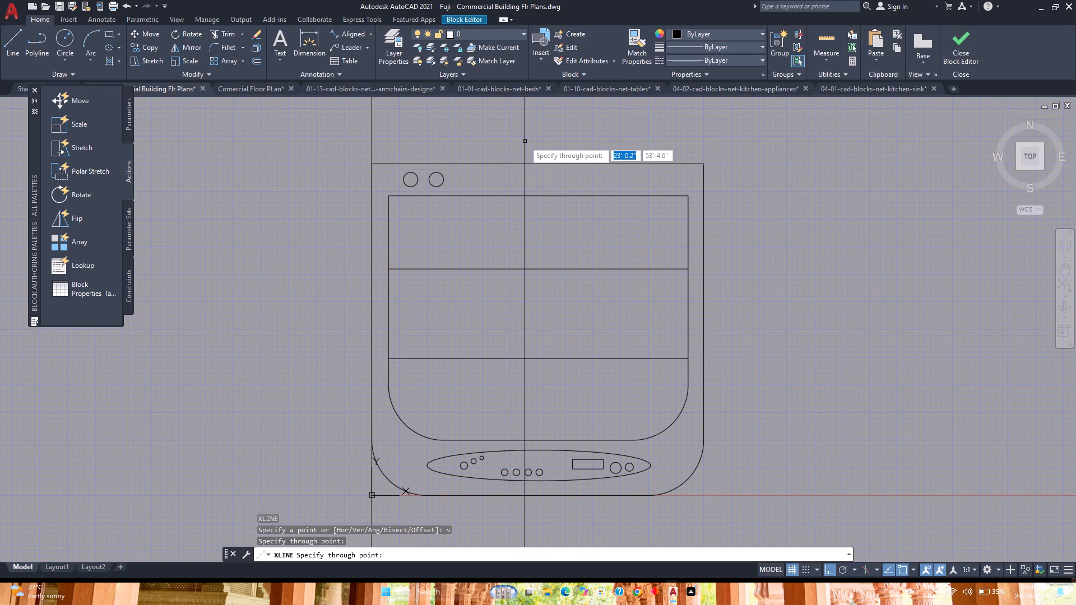
pyautogui.press('Escape')
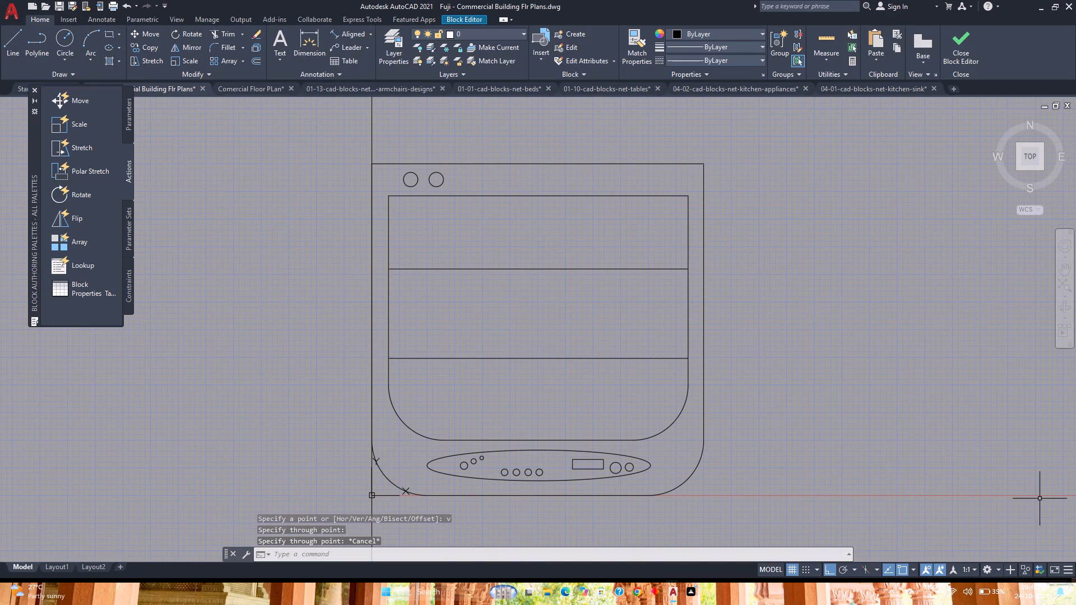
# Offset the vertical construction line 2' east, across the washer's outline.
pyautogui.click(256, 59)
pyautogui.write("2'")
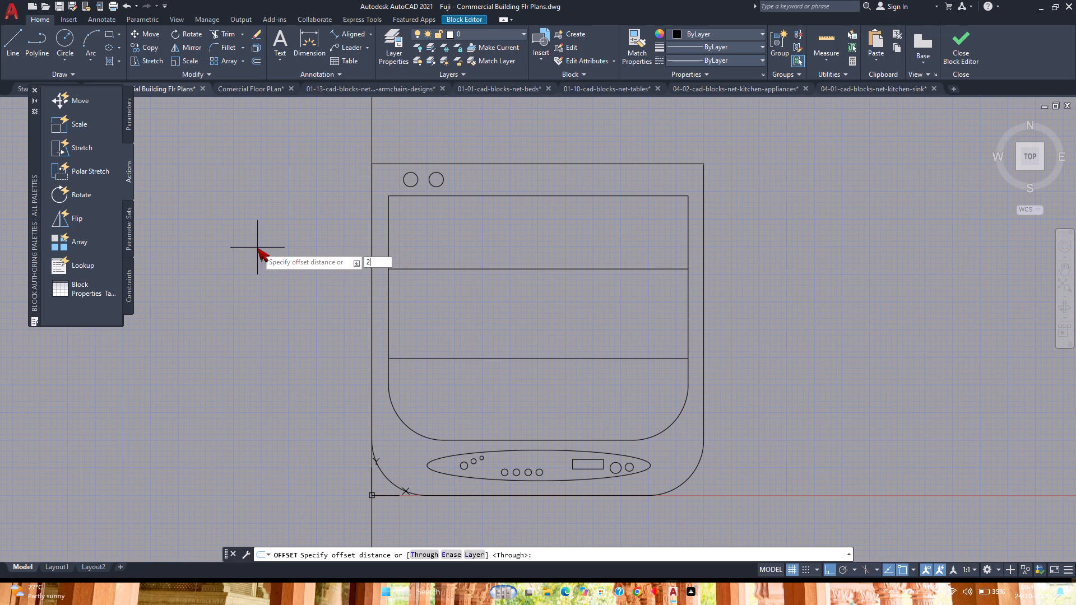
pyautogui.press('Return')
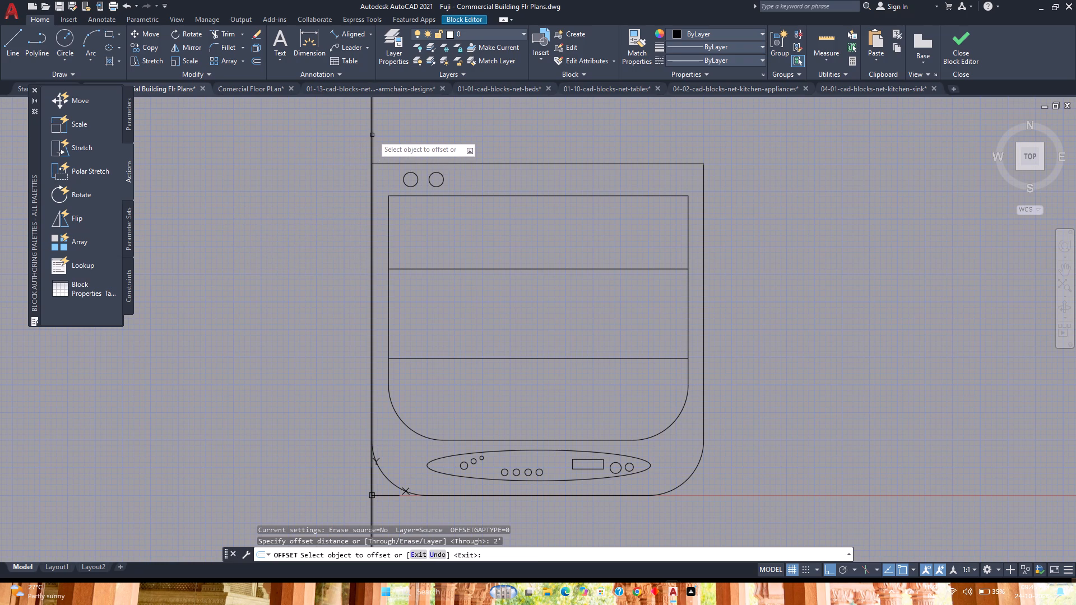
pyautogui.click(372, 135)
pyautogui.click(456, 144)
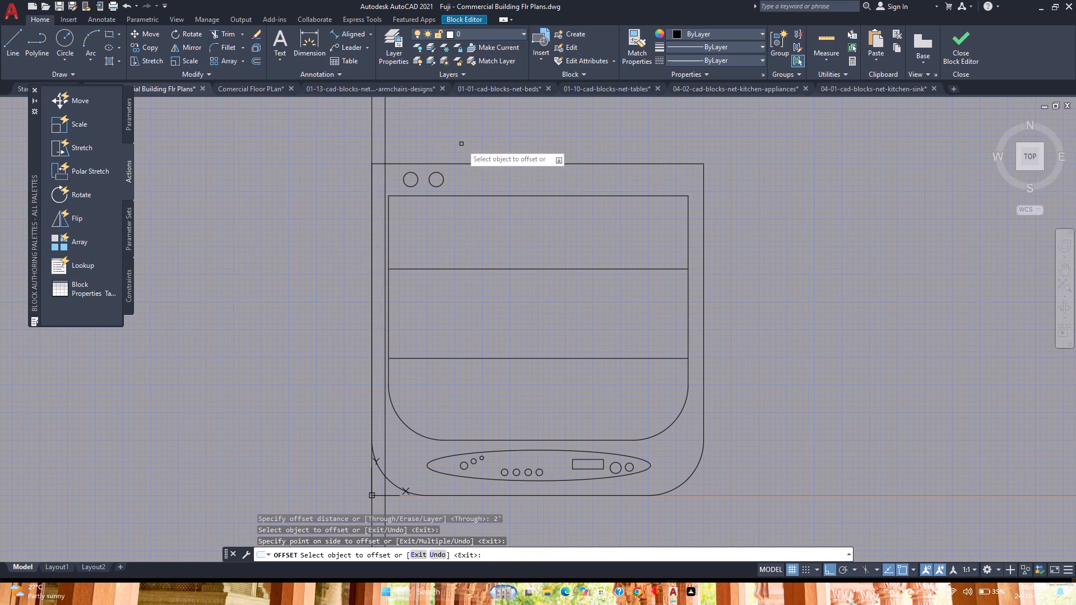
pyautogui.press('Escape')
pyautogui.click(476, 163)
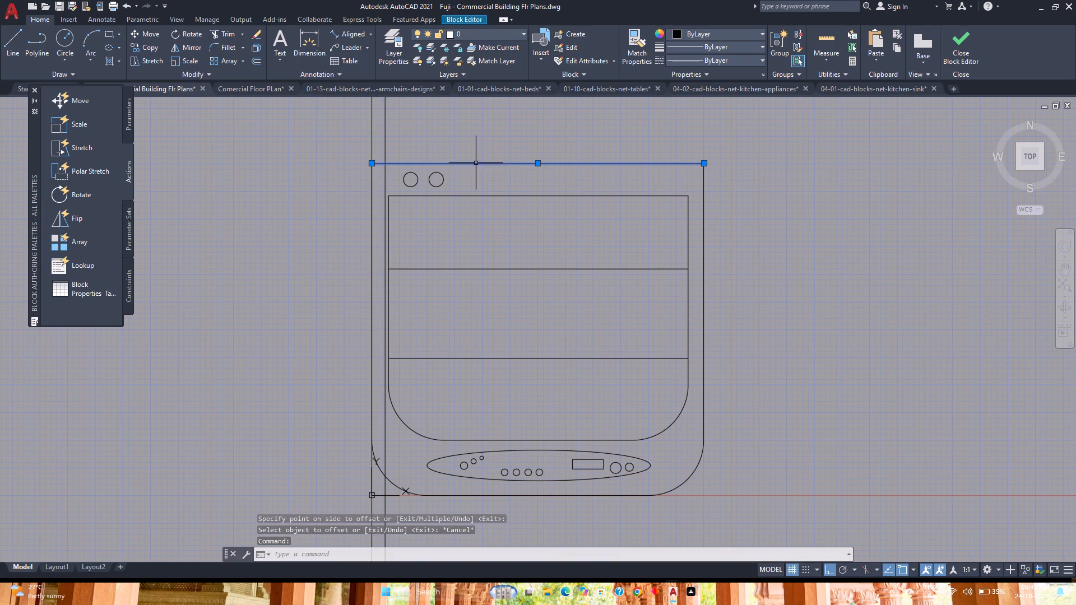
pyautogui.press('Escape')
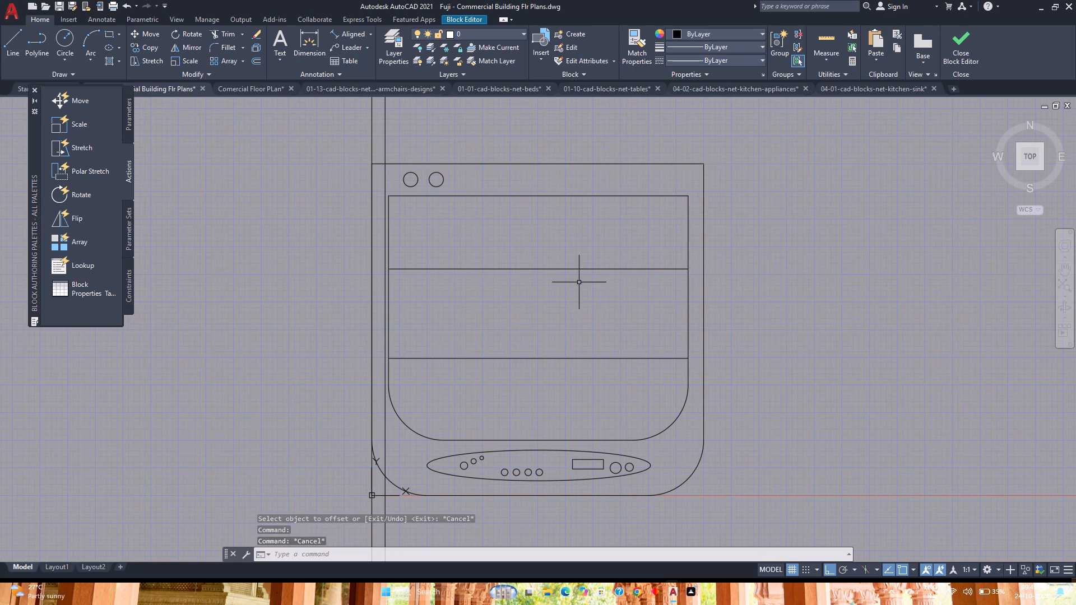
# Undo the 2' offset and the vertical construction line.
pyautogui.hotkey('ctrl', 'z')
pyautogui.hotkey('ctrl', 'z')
# Group all of the washer's linework into one object.
pyautogui.click(731, 529)
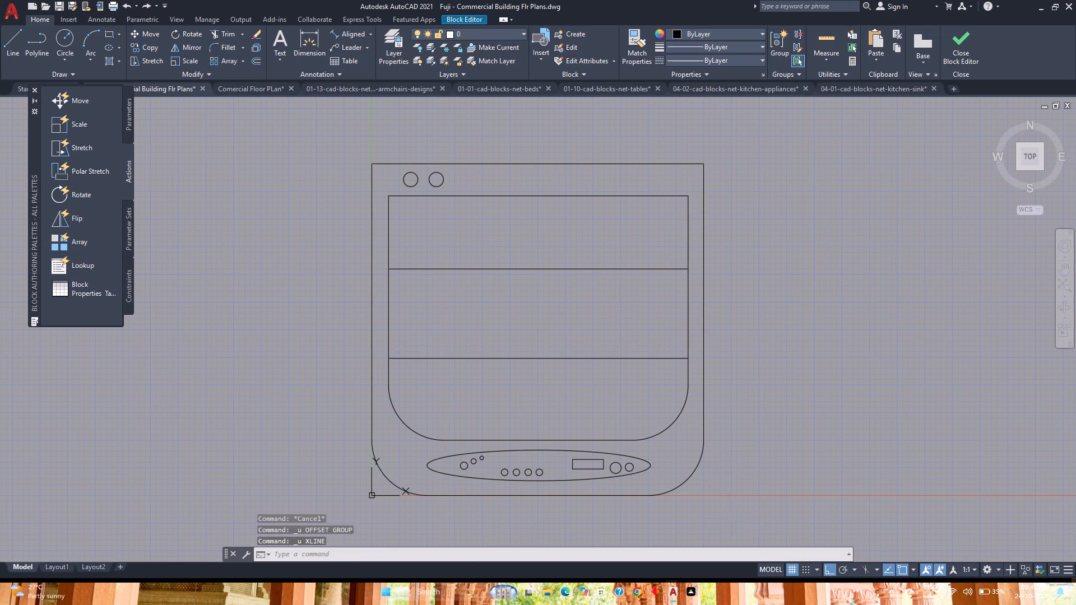
pyautogui.click(285, 138)
pyautogui.press('g')
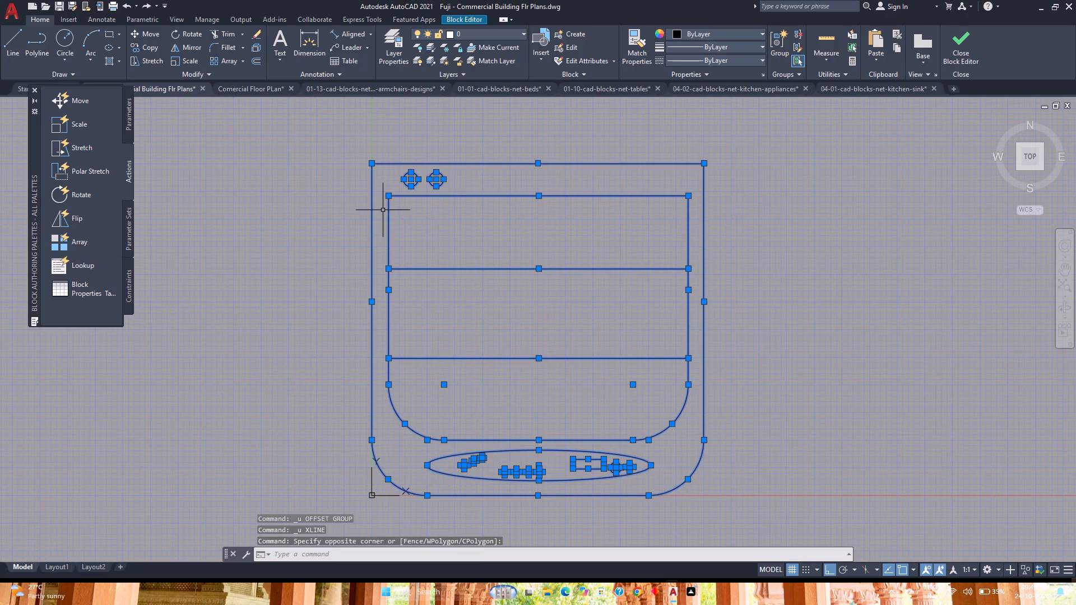
pyautogui.press('Return')
# Draw a vertical construction line through the northwest corner of the washer's outline.
pyautogui.write('xl')
pyautogui.press('Return')
pyautogui.press('v')
pyautogui.press('Return')
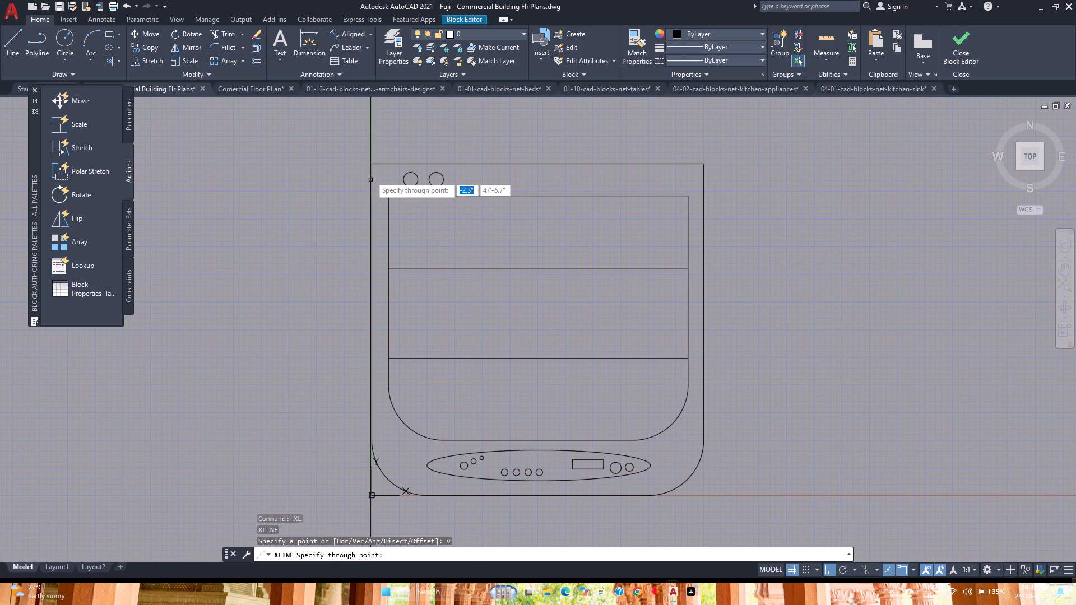
pyautogui.click(373, 166)
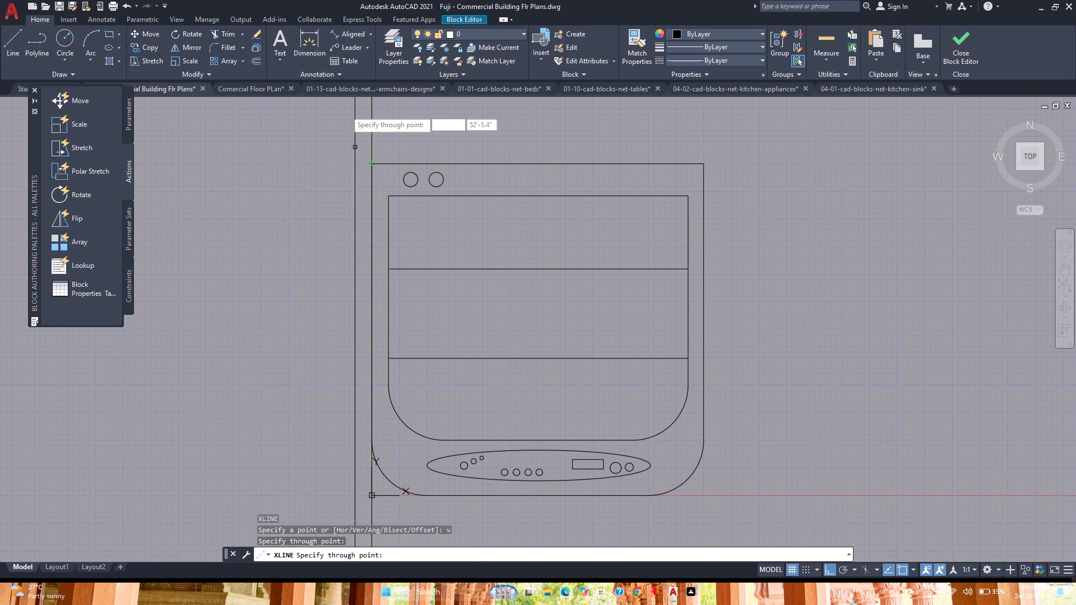
# Offset the vertical construction line 2' to the east.
pyautogui.click(259, 62)
pyautogui.write("2'")
pyautogui.press('Return')
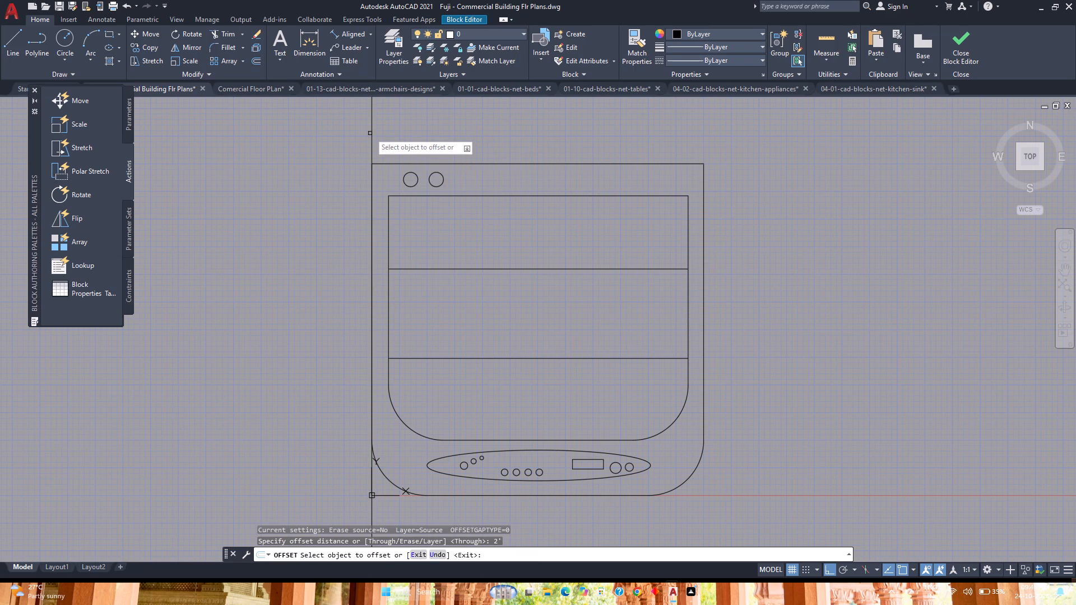
pyautogui.click(372, 132)
pyautogui.click(507, 132)
pyautogui.press('Escape')
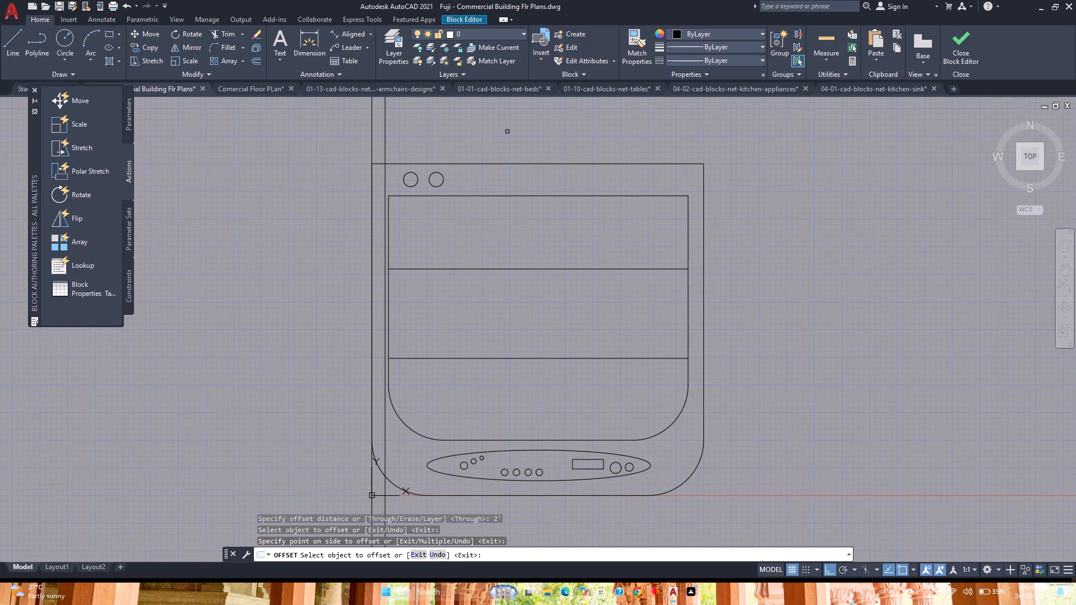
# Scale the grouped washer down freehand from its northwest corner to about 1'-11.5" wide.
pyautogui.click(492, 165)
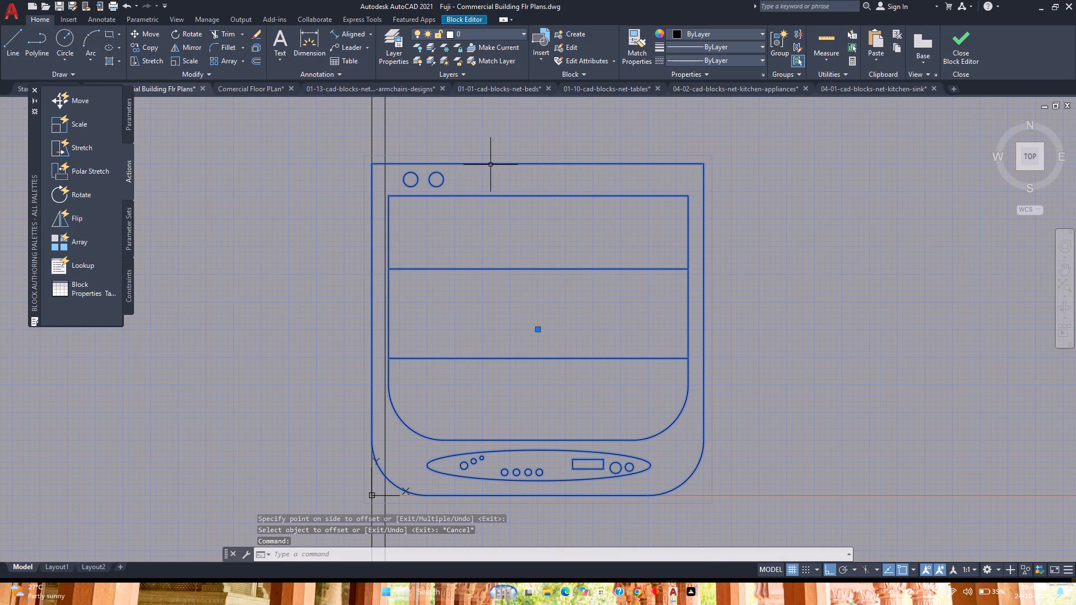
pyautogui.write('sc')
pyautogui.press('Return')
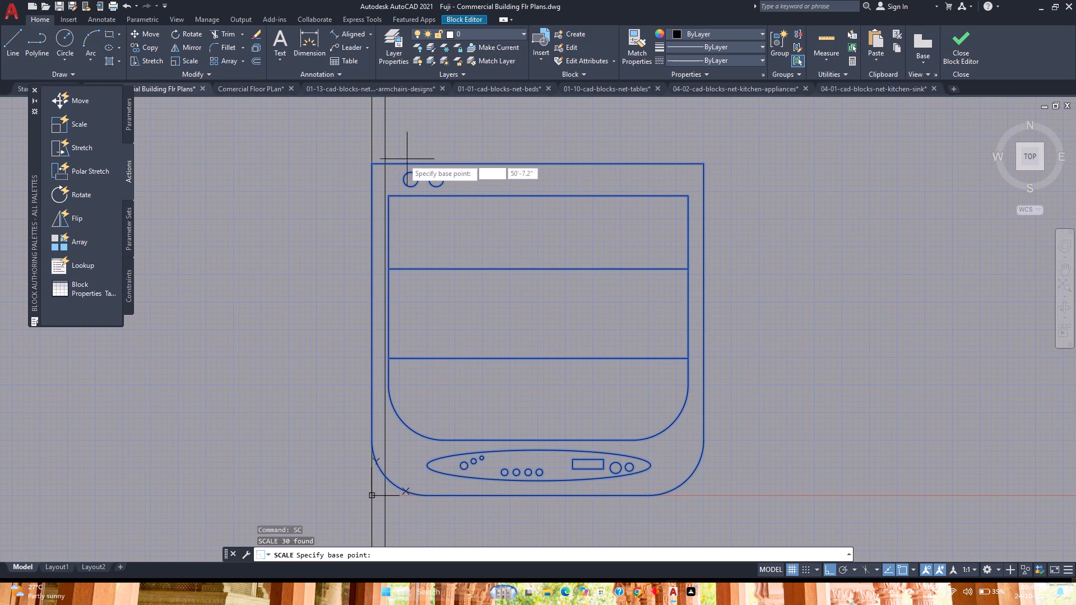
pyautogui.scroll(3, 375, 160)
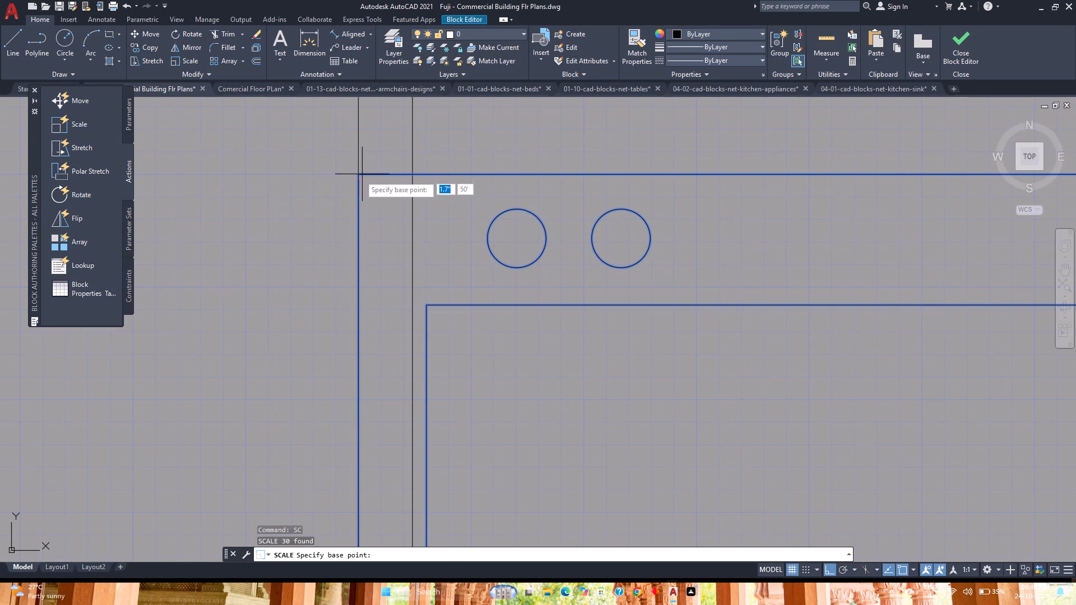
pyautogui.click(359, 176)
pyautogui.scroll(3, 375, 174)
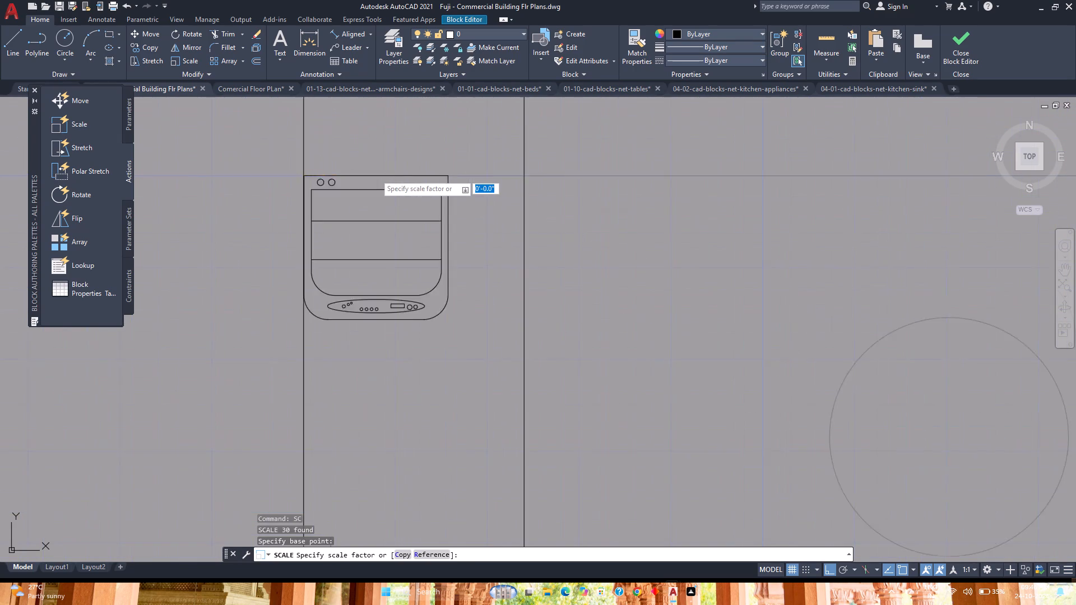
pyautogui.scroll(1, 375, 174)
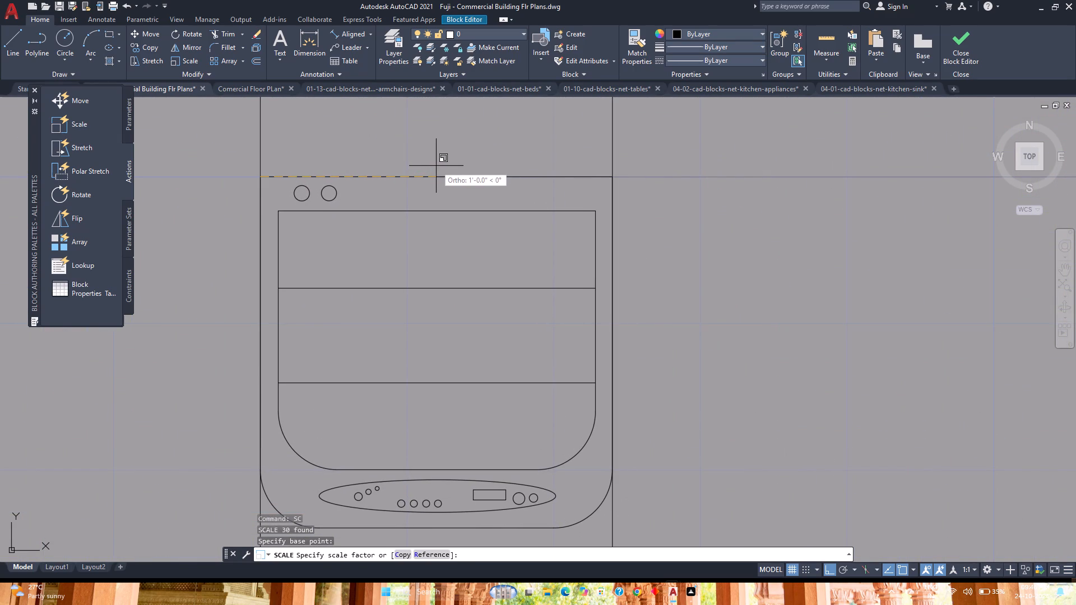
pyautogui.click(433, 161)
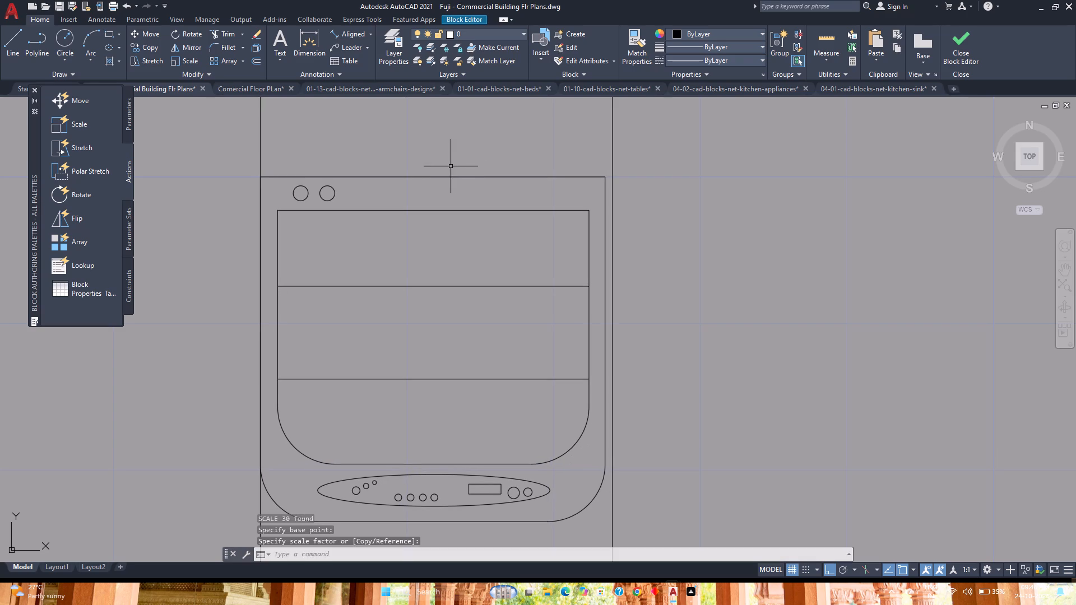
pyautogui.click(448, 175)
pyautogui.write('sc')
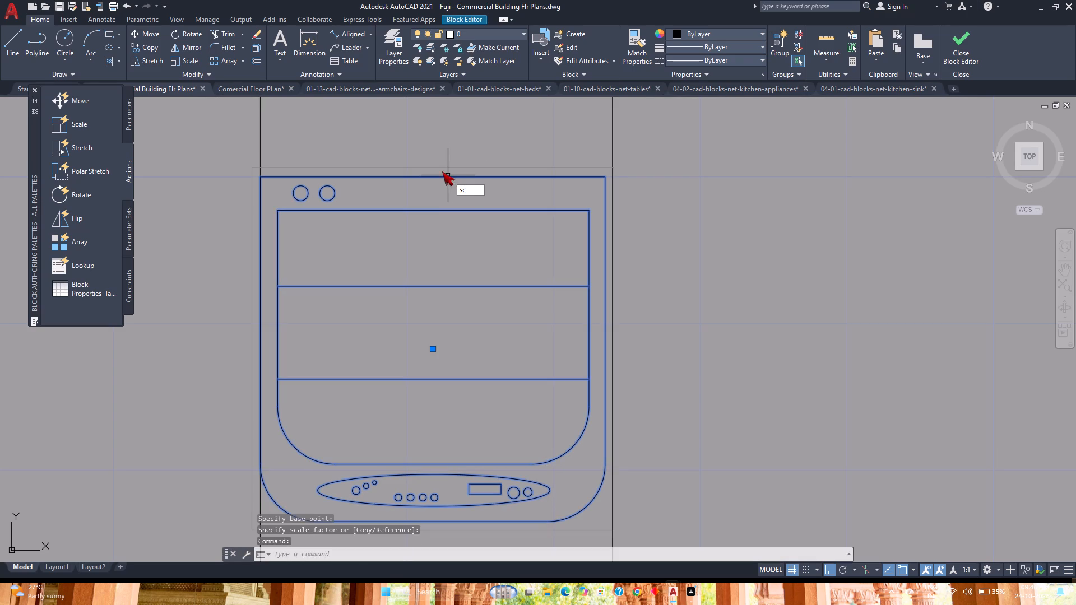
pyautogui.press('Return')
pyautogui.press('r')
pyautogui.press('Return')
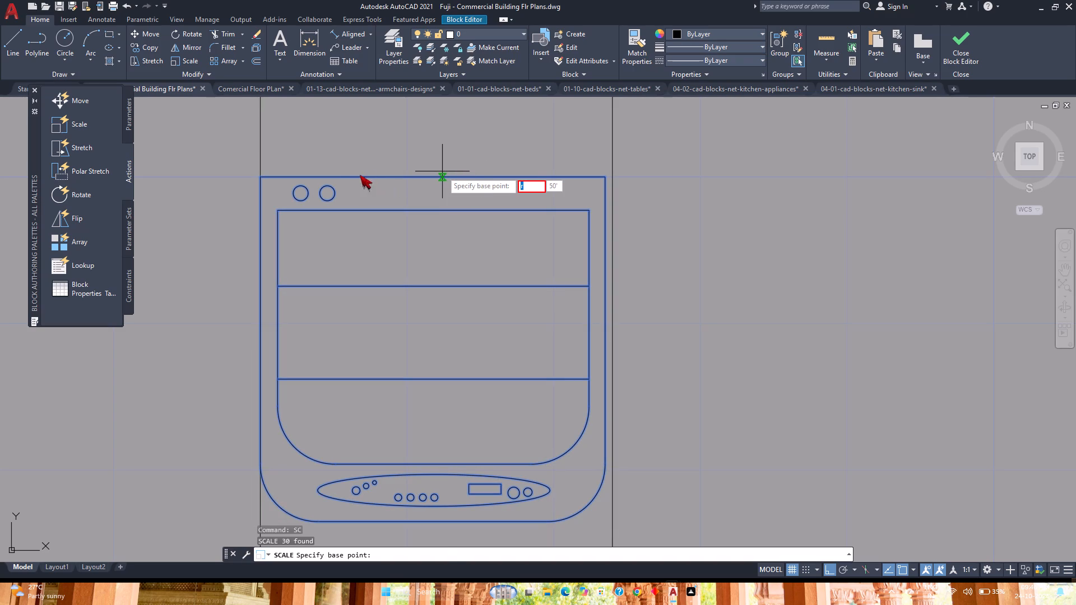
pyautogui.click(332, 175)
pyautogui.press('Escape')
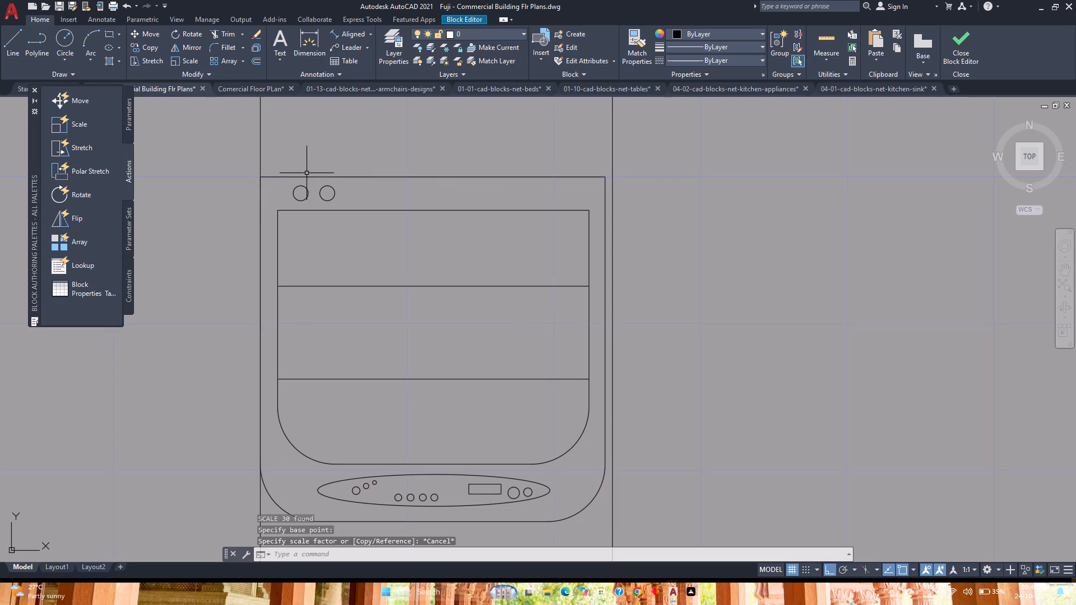
# Scale the grouped washer by reference from its northwest corner, fitting its full top edge to the 2' spacing between the construction lines.
pyautogui.click(305, 177)
pyautogui.write('sc')
pyautogui.press('Return')
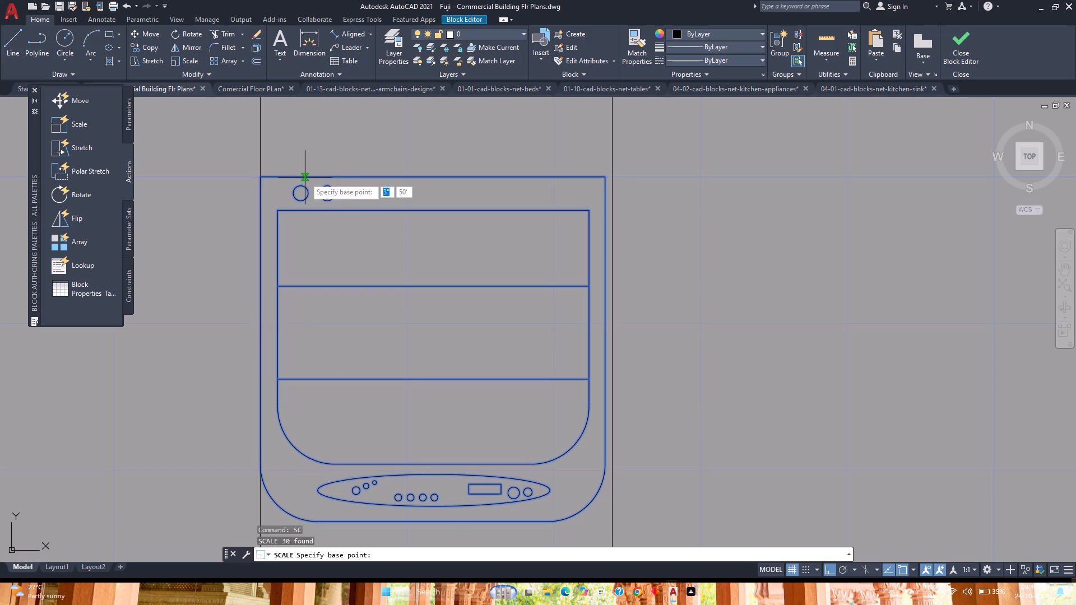
pyautogui.click(260, 175)
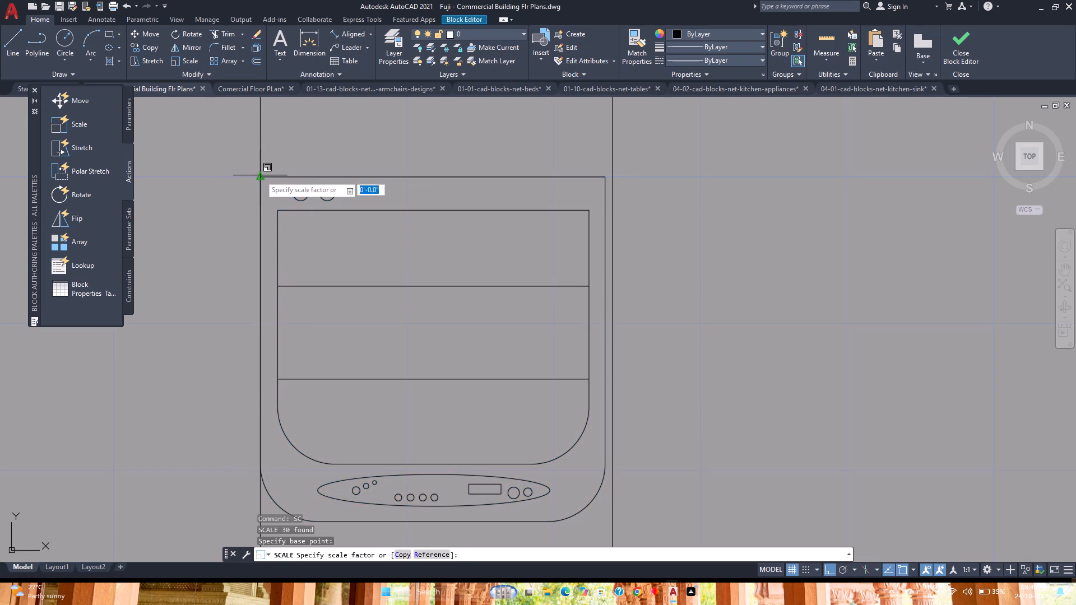
pyautogui.press('r')
pyautogui.press('Return')
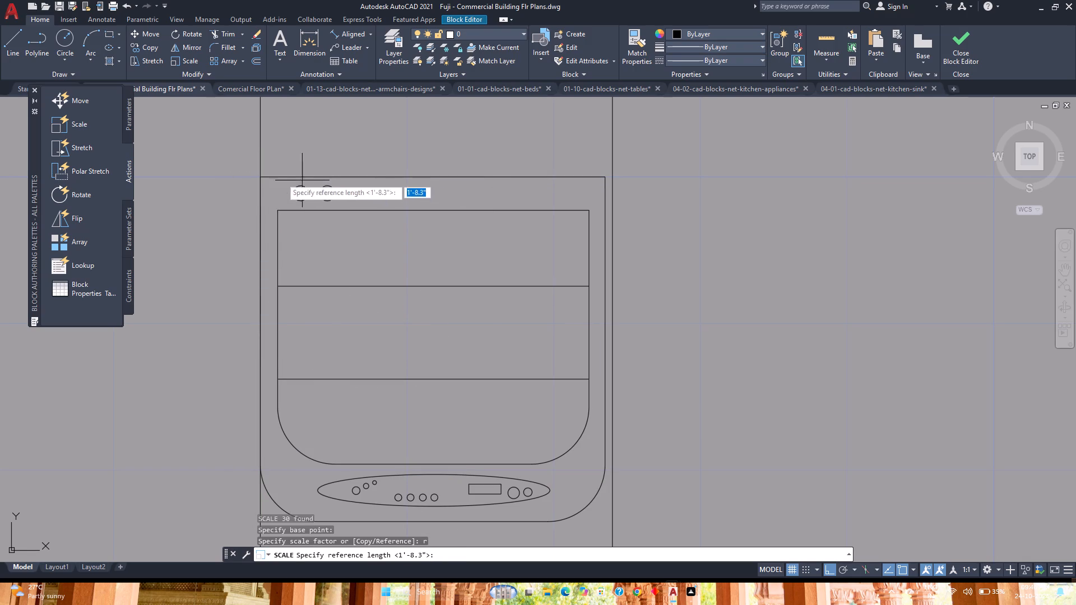
pyautogui.click(258, 176)
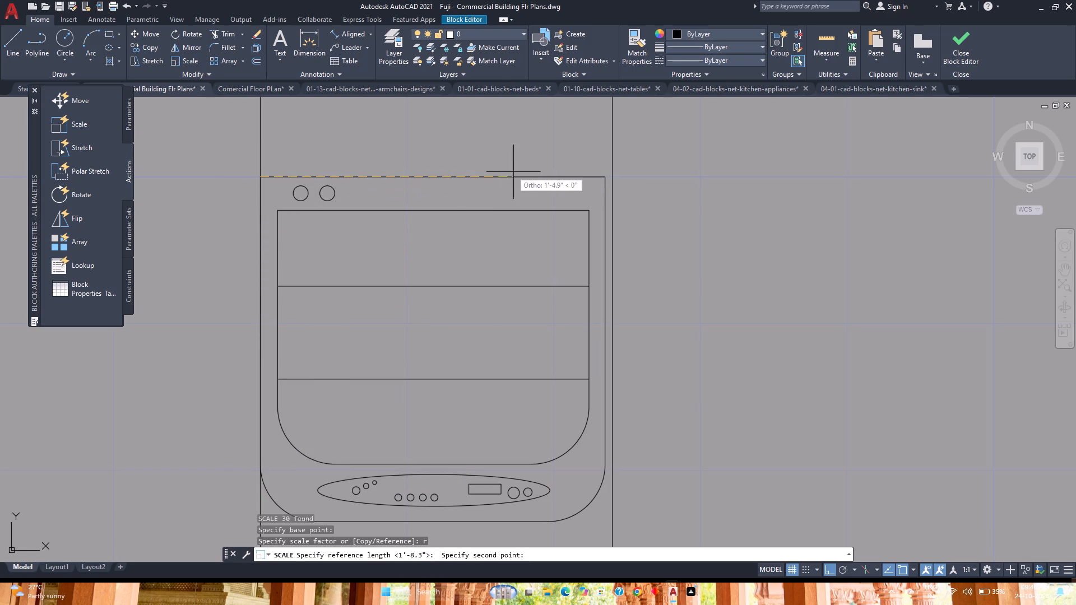
pyautogui.click(602, 179)
pyautogui.click(612, 176)
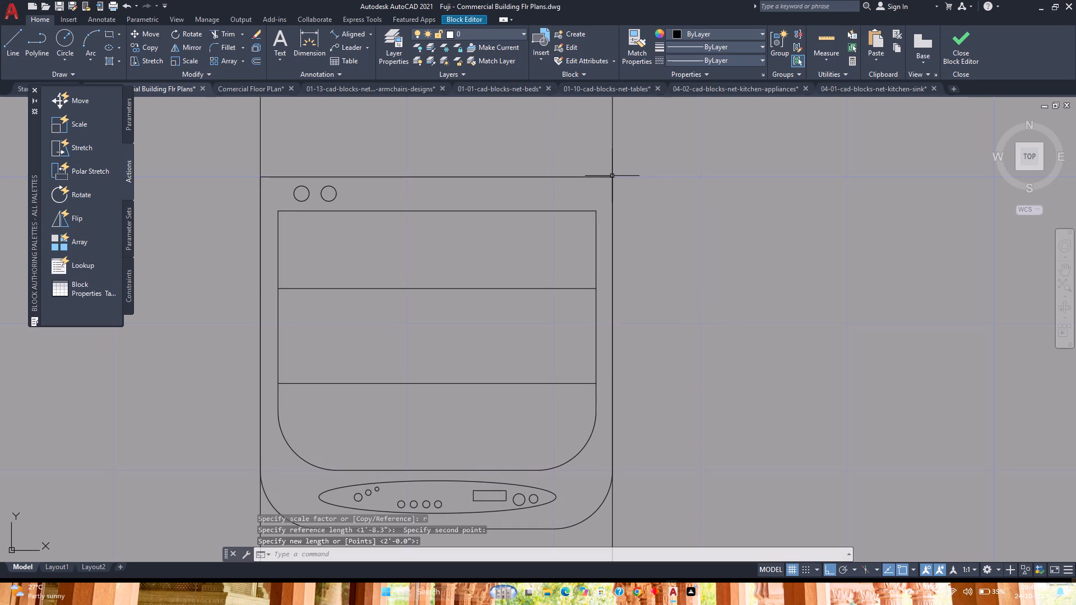
pyautogui.press('Escape')
# Erase both vertical construction lines.
pyautogui.click(632, 155)
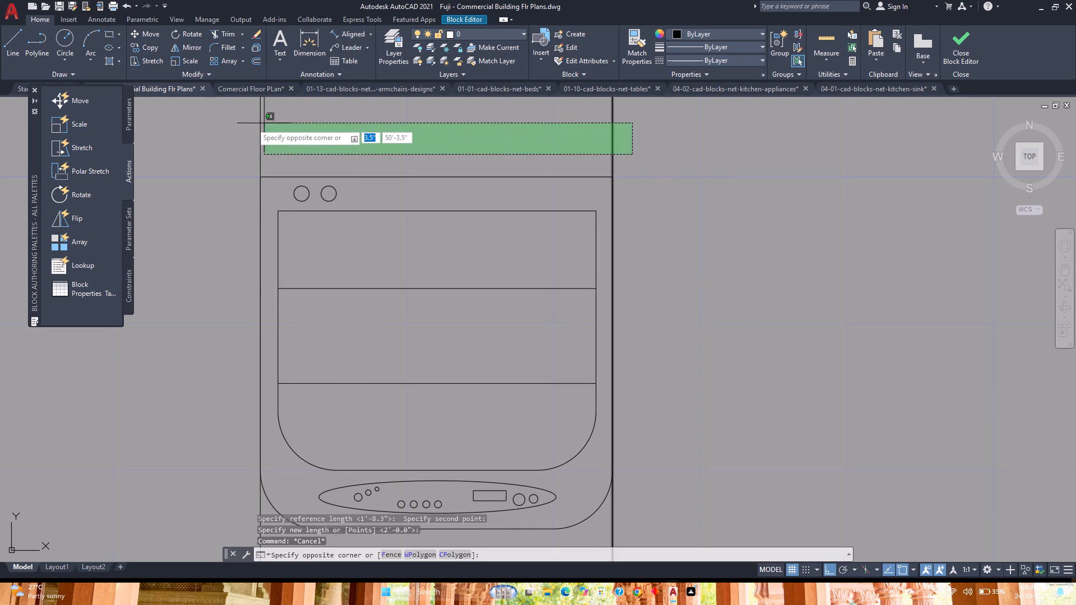
pyautogui.click(187, 122)
pyautogui.press('Delete')
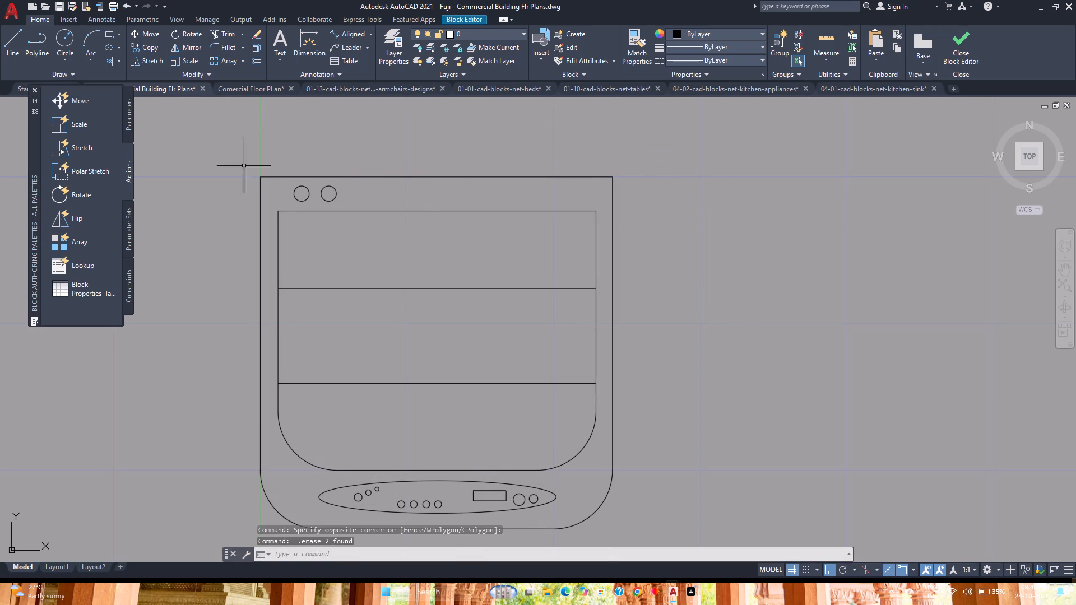
# Save the changes to the washer block and close the Block Editor.
pyautogui.click(953, 49)
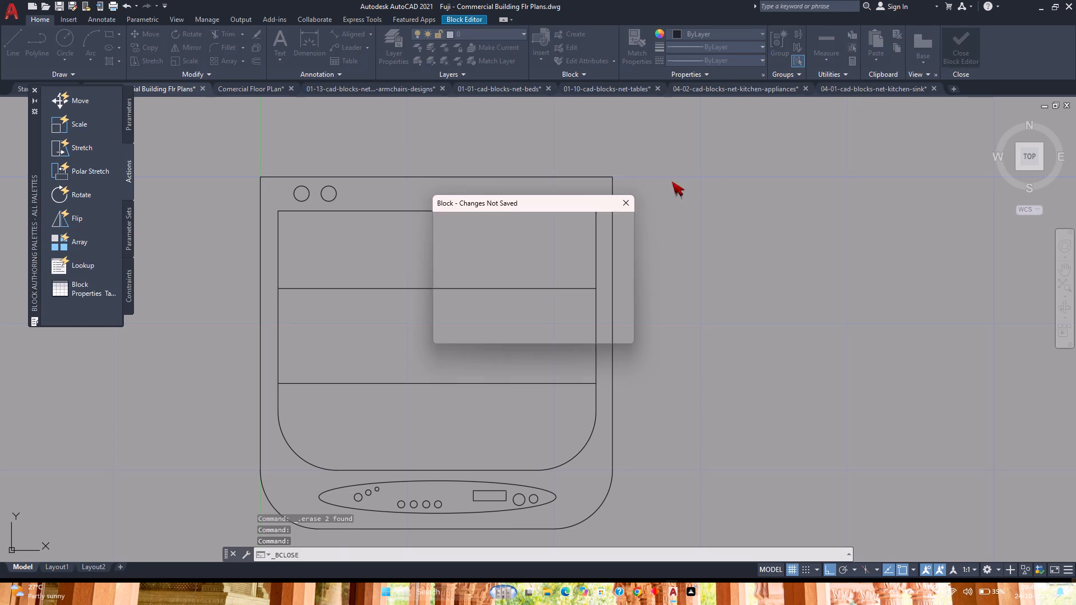
pyautogui.click(554, 263)
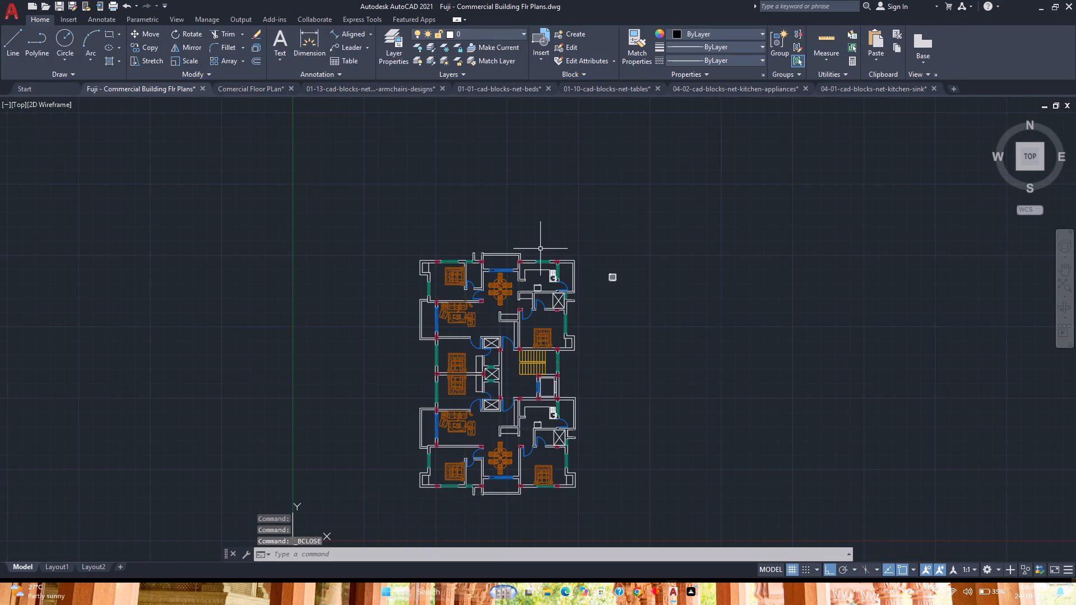
# Move the washer block by its top edge midpoint onto the north wall's inner face in the small space east of the lower kitchen.
pyautogui.scroll(3, 624, 291)
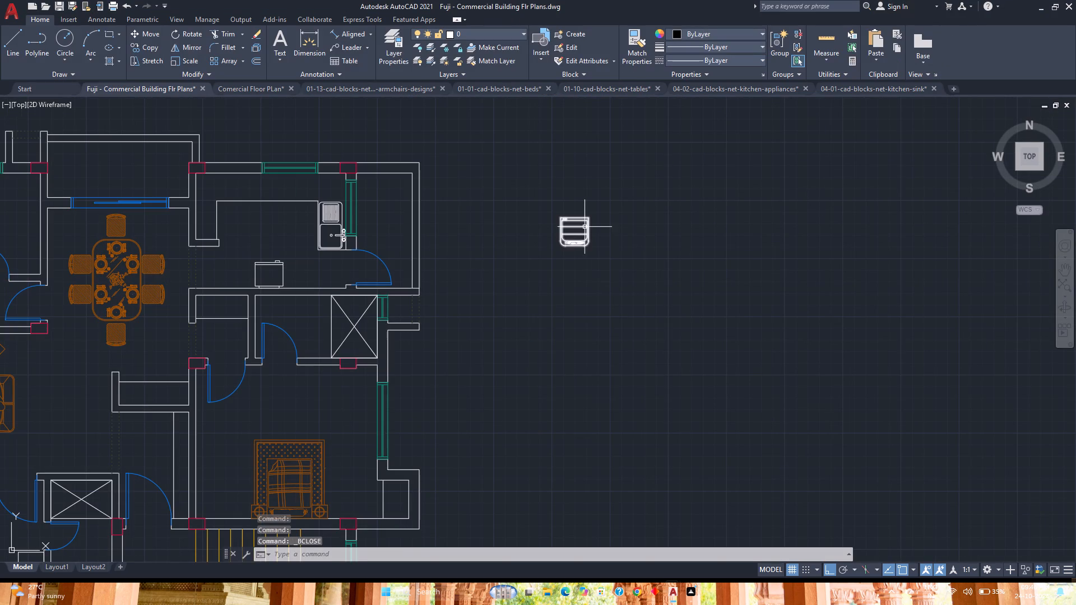
pyautogui.click(585, 227)
pyautogui.click(150, 36)
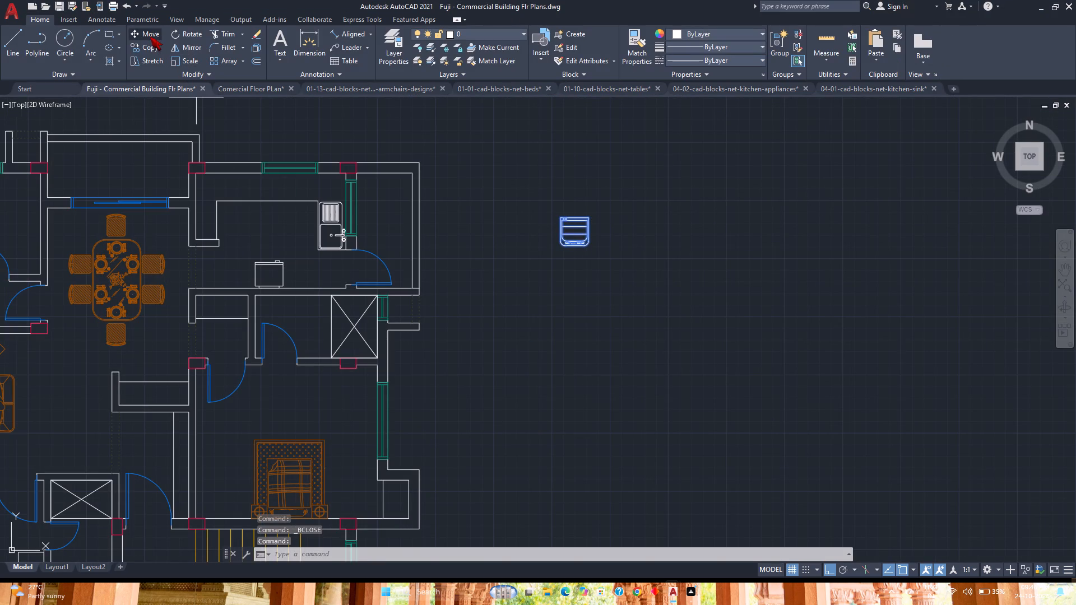
pyautogui.scroll(6, 580, 225)
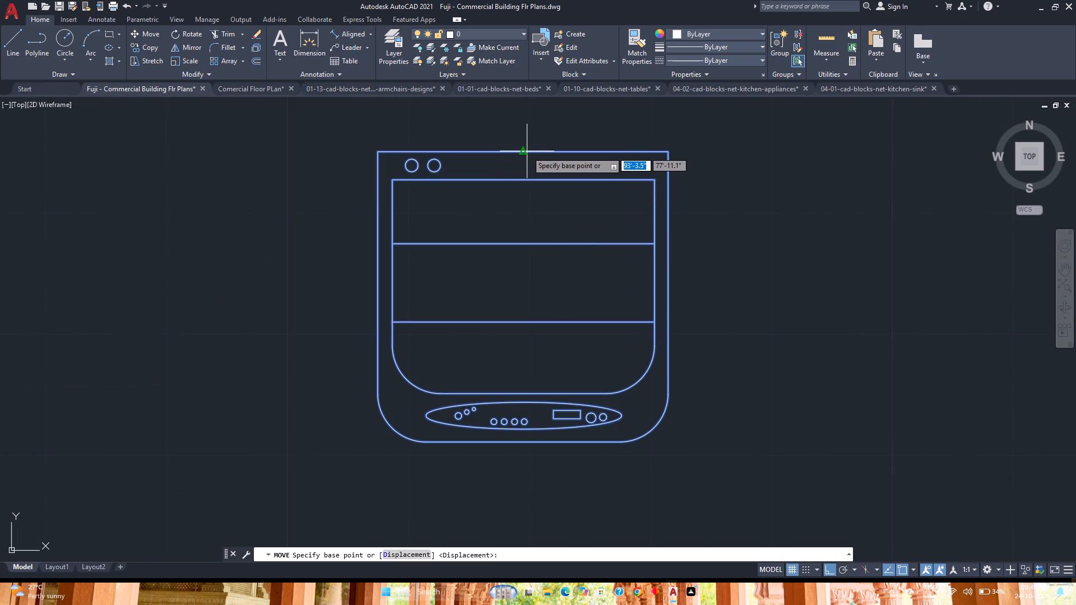
pyautogui.click(525, 152)
pyautogui.scroll(-3, 525, 152)
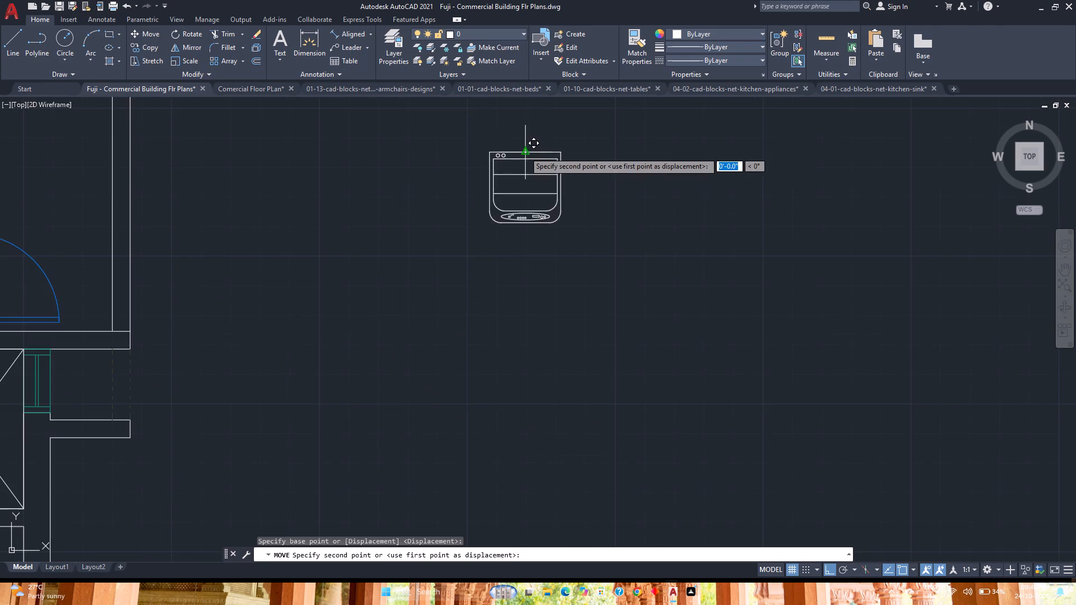
pyautogui.scroll(-5, 525, 152)
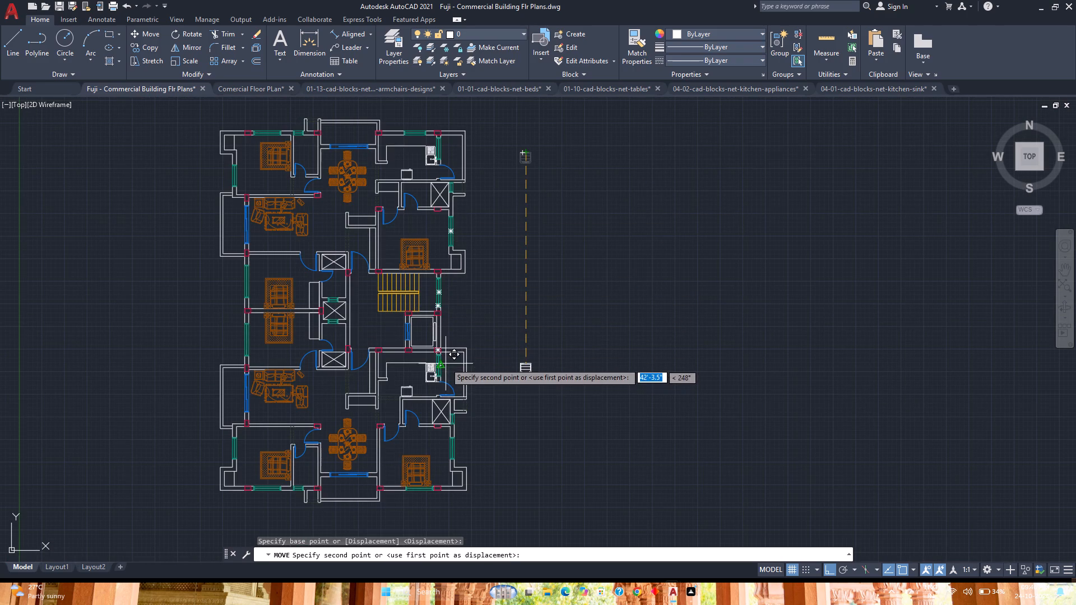
pyautogui.scroll(2, 446, 362)
pyautogui.press('F8')
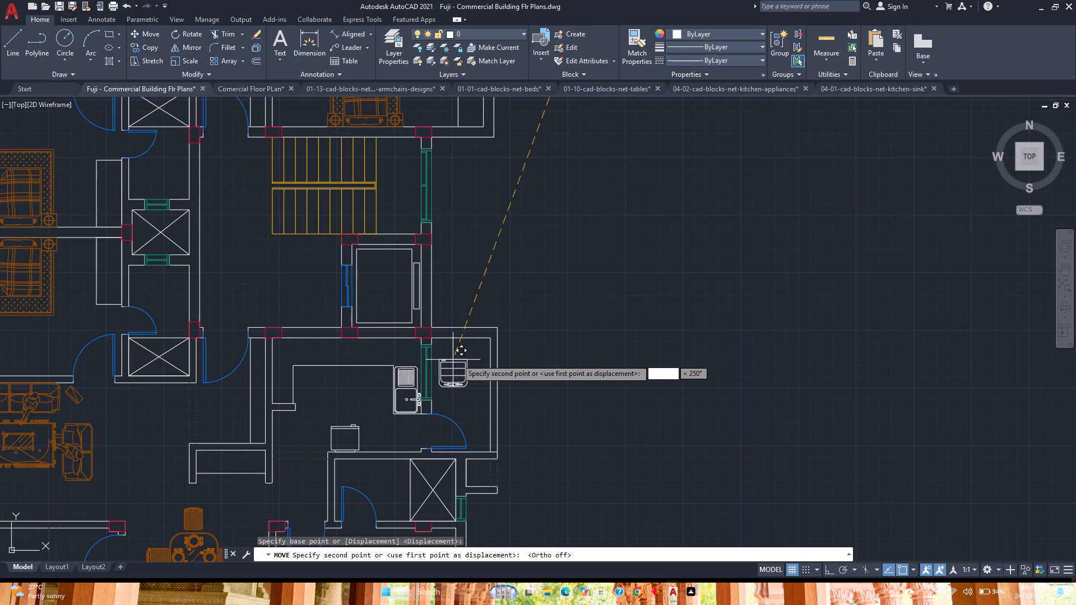
pyautogui.scroll(2, 457, 359)
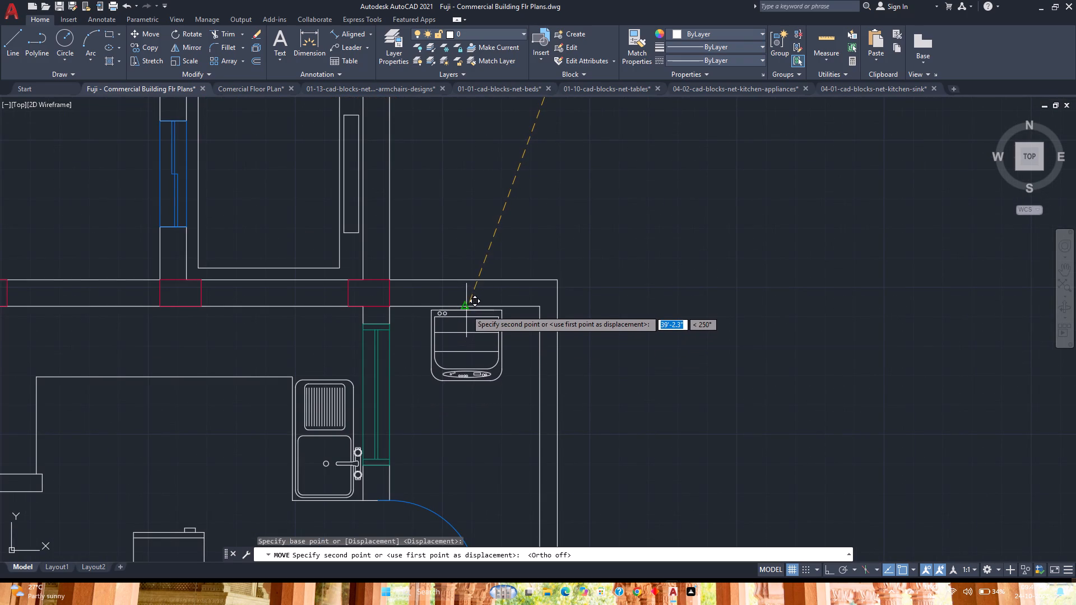
pyautogui.click(467, 308)
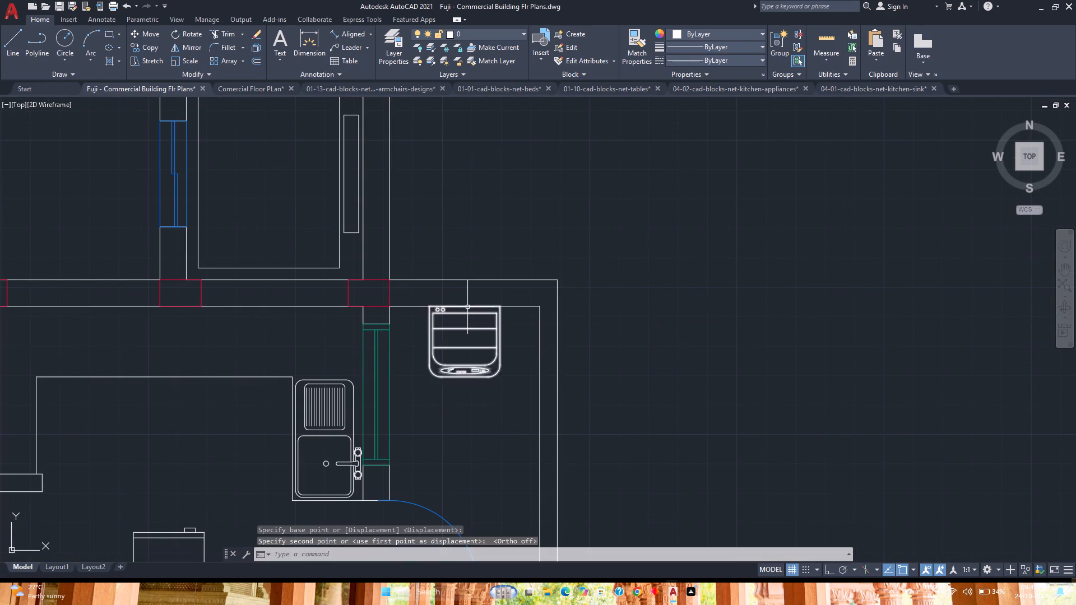
# With Ortho on, move the washer straight down off the north wall's inner face, using its top edge midpoint as base point.
pyautogui.press('F8')
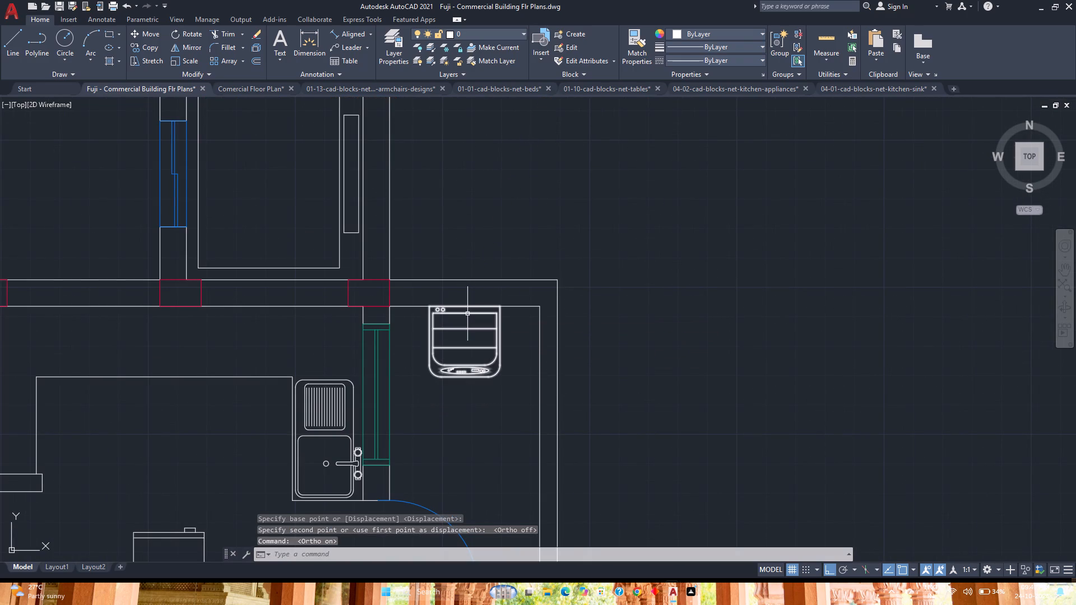
pyautogui.click(467, 314)
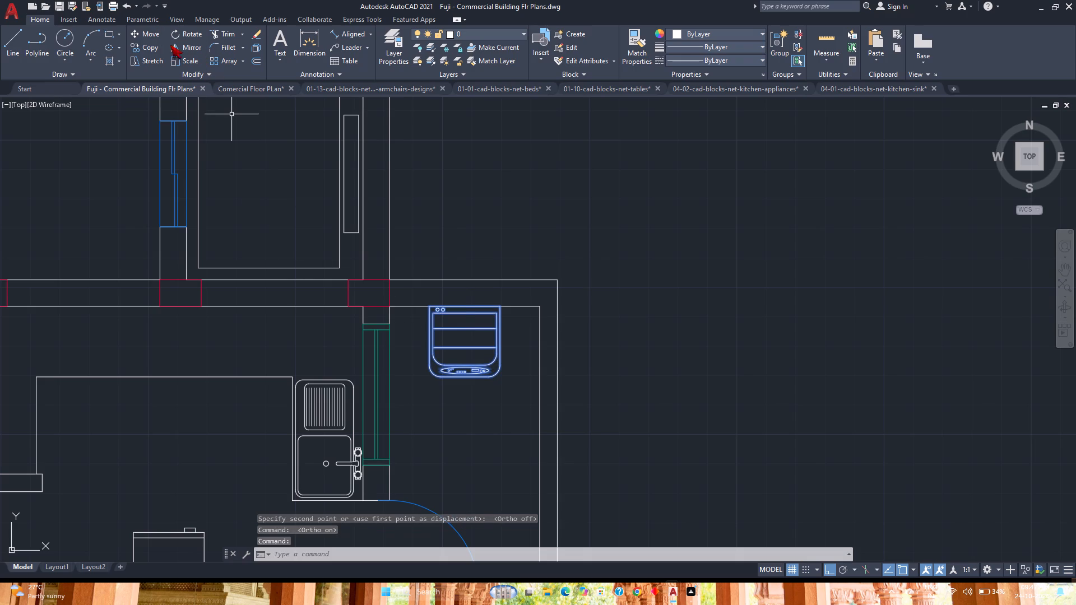
pyautogui.click(156, 36)
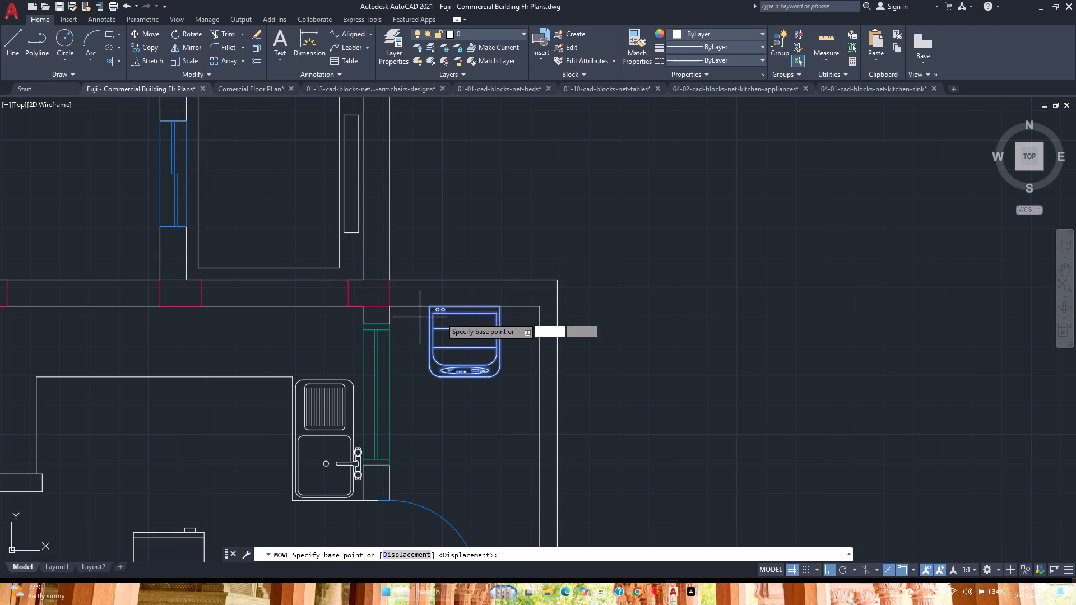
pyautogui.scroll(2, 459, 316)
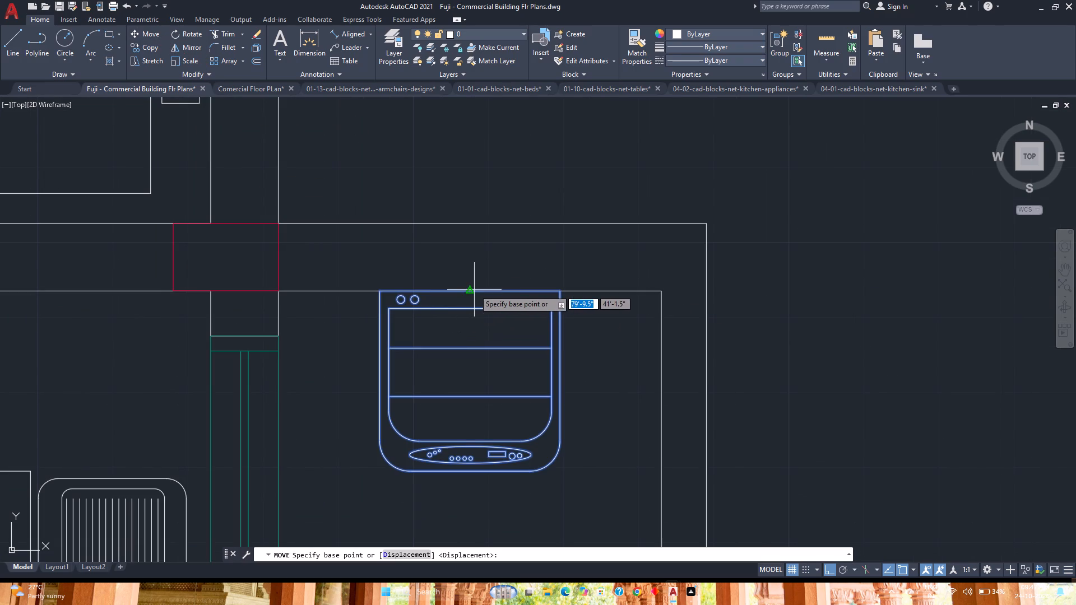
pyautogui.click(471, 291)
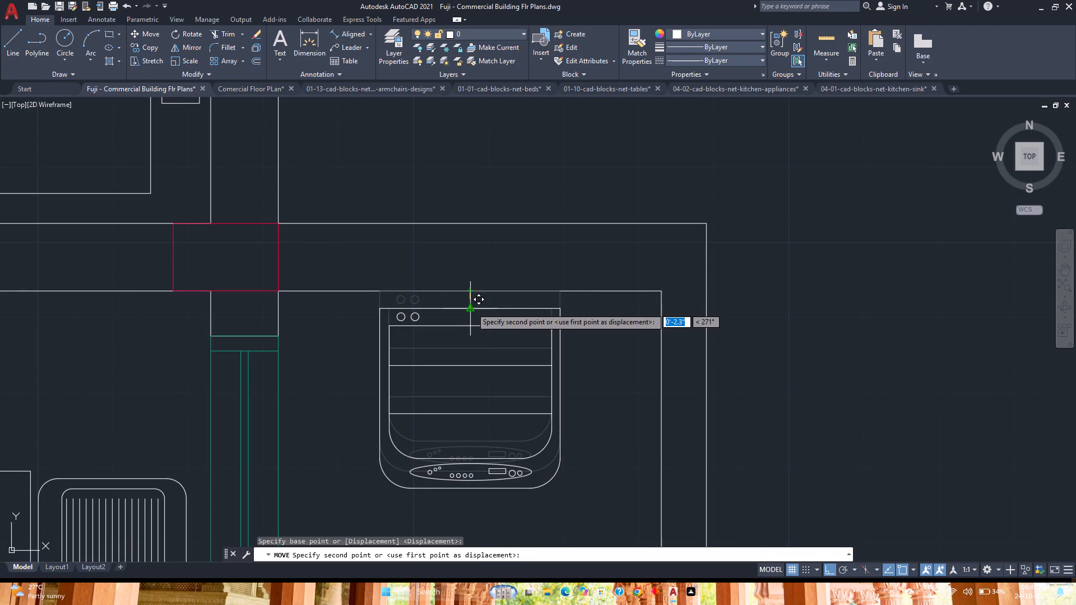
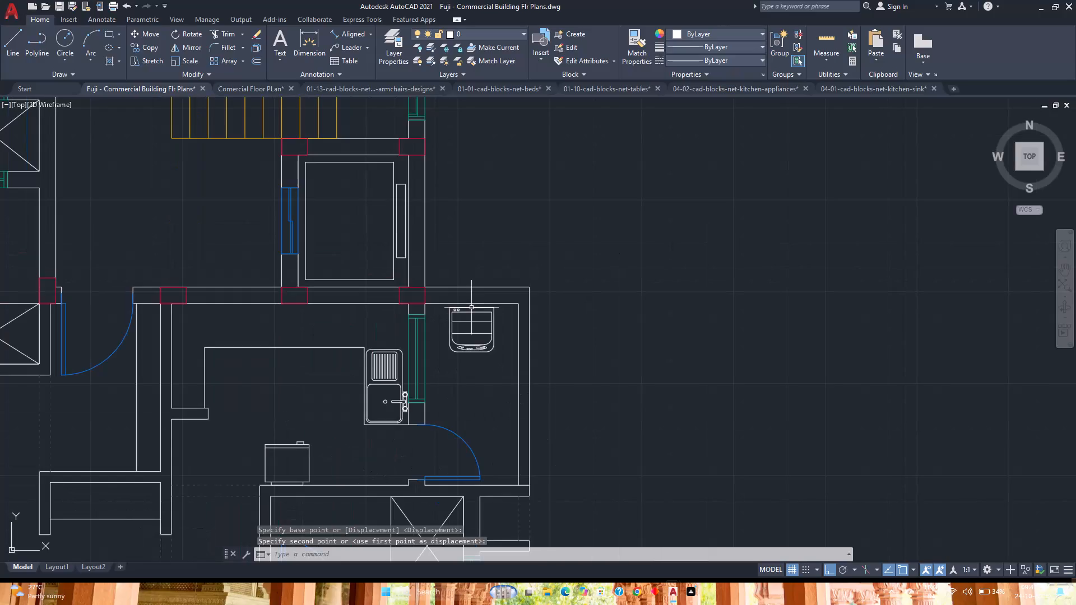
# Copy the appliance block from the lower unit's utility space 40'-0" up to the upper unit's, using the utility rooms' matching inner wall corners.
pyautogui.click(472, 312)
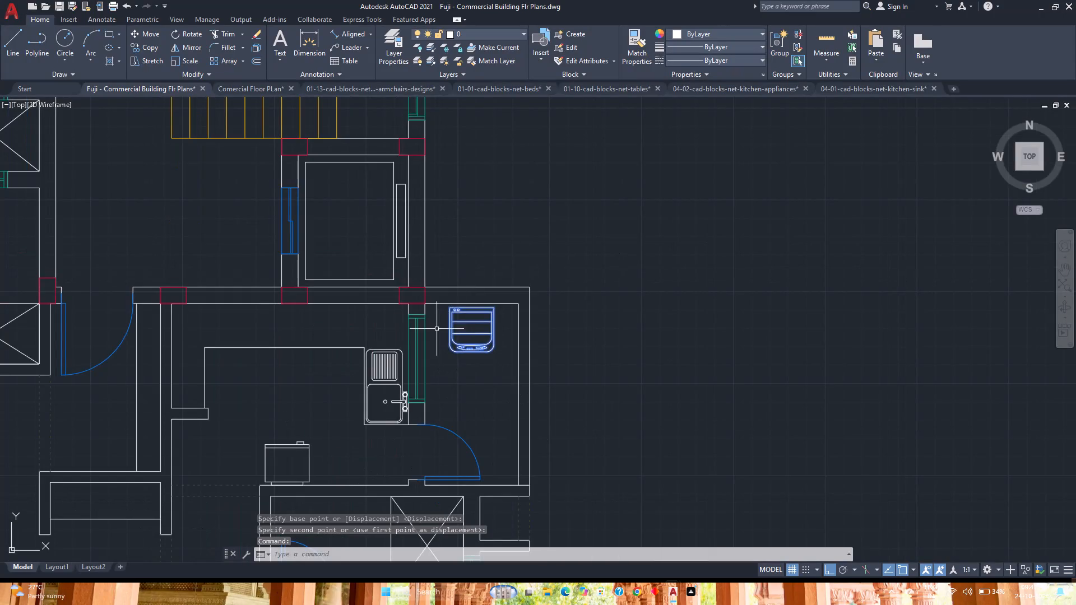
pyautogui.scroll(-3, 436, 329)
pyautogui.moveTo(434, 329); pyautogui.dragTo(460, 390, button='middle')
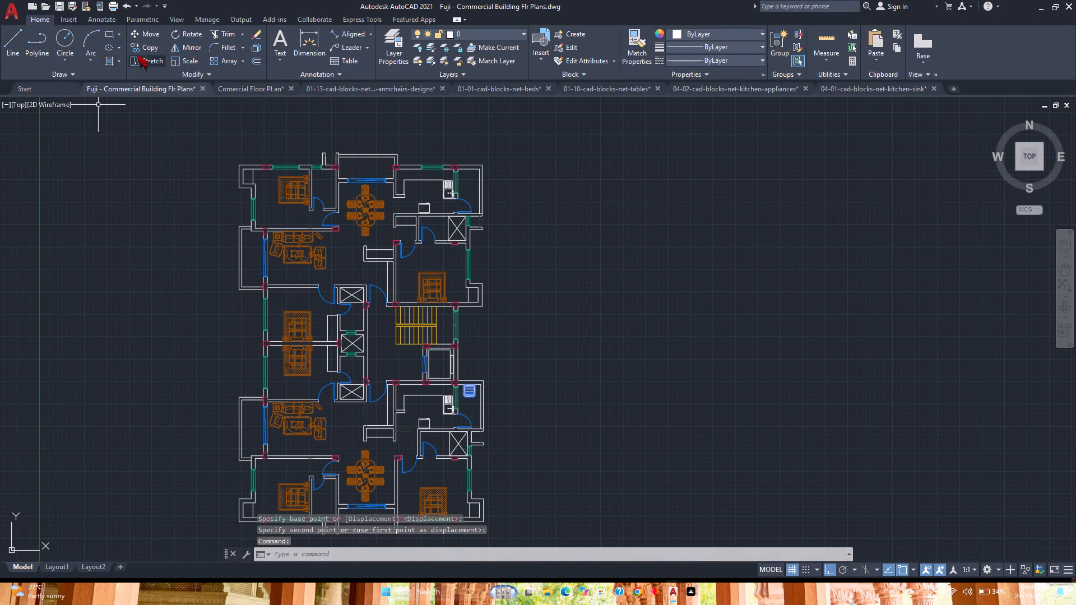
pyautogui.click(141, 49)
pyautogui.scroll(7, 477, 387)
pyautogui.click(503, 381)
pyautogui.scroll(-2, 503, 381)
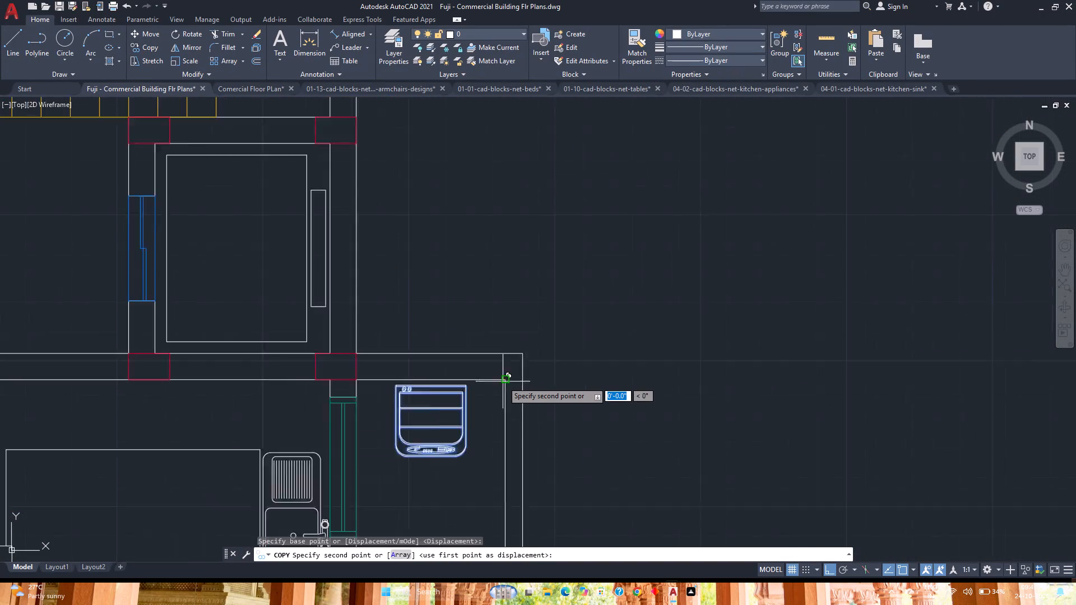
pyautogui.scroll(-4, 503, 381)
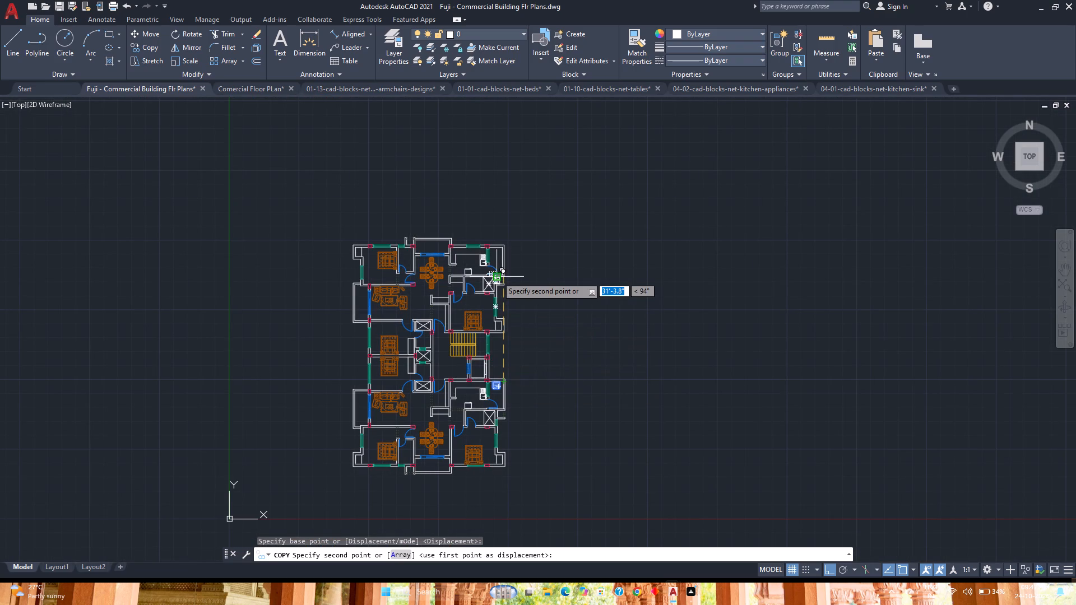
pyautogui.moveTo(493, 268); pyautogui.dragTo(477, 353, button='middle')
pyautogui.middleClick(477, 353)
pyautogui.scroll(4, 489, 337)
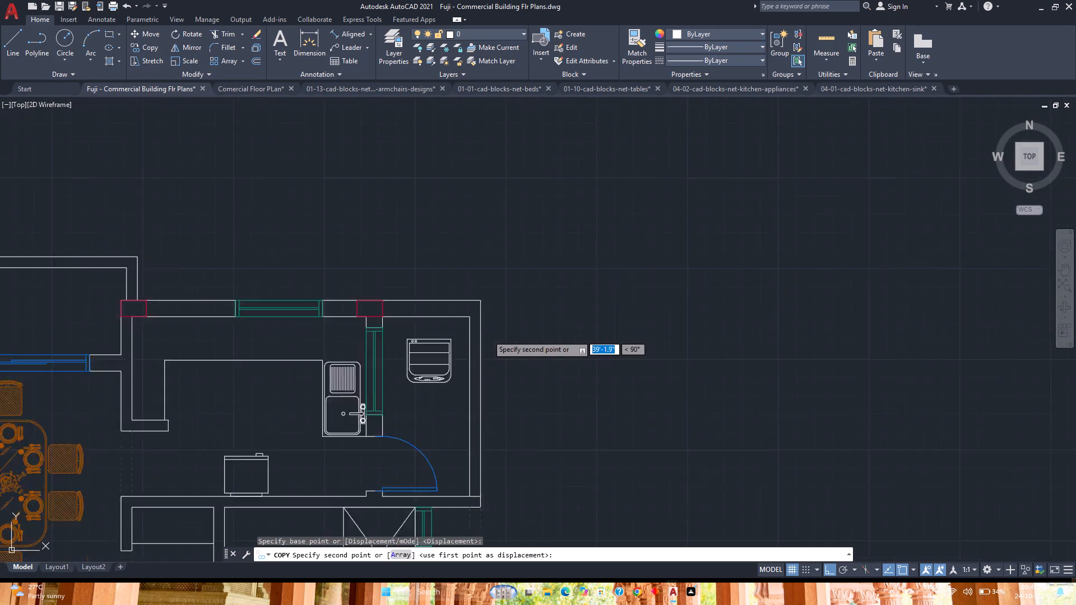
pyautogui.scroll(1, 488, 335)
pyautogui.click(458, 308)
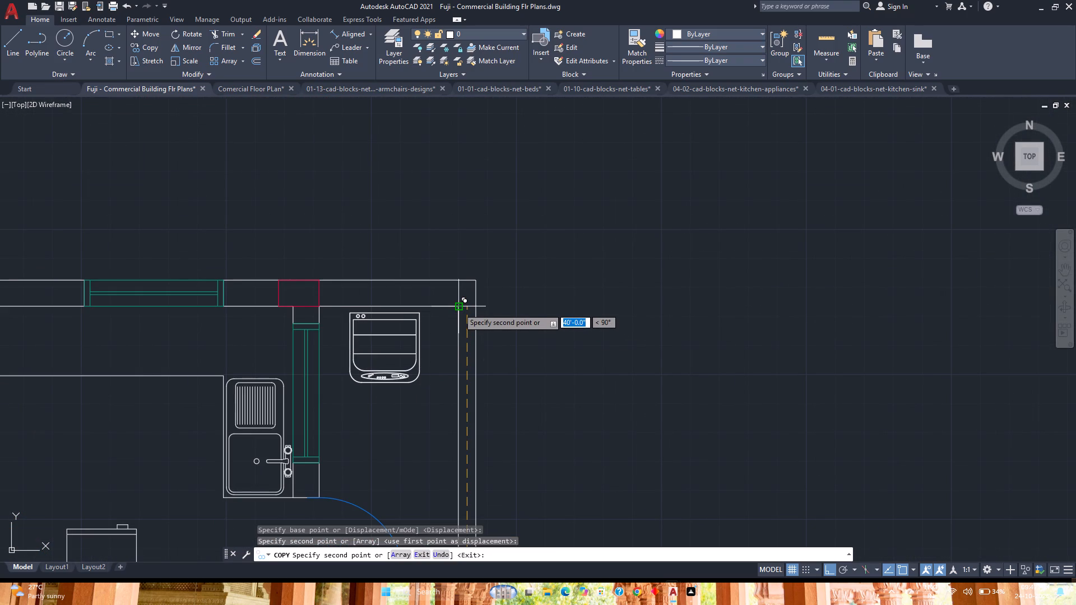
pyautogui.press('Escape')
# Review the upper unit's kitchen, utility and bedroom layout, and the furnished floor plan as a whole.
pyautogui.scroll(-4, 458, 319)
pyautogui.scroll(1, 384, 385)
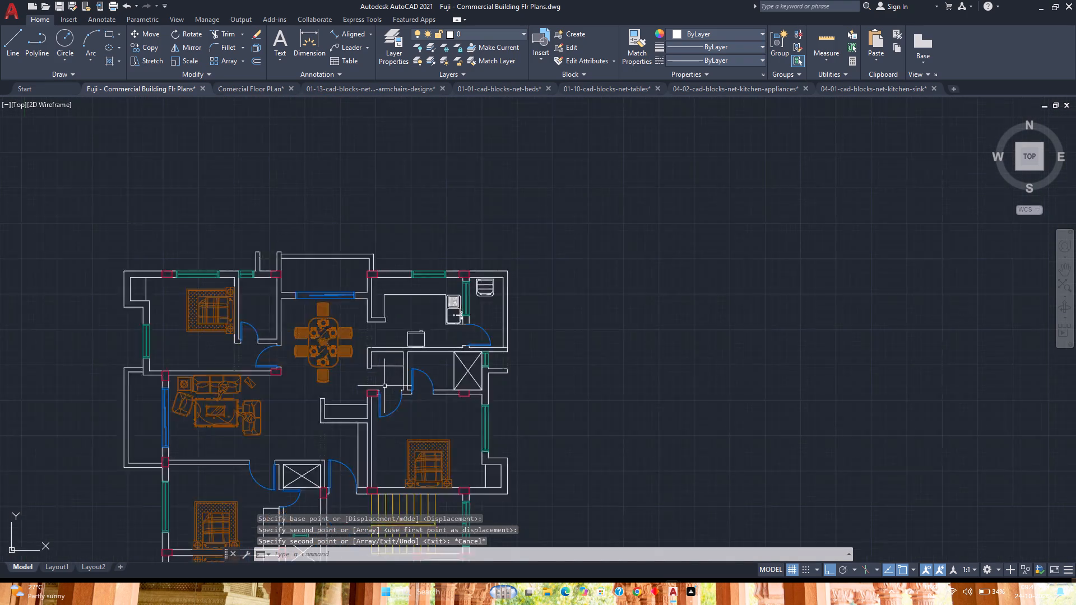
pyautogui.scroll(2, 384, 386)
pyautogui.scroll(-1, 466, 334)
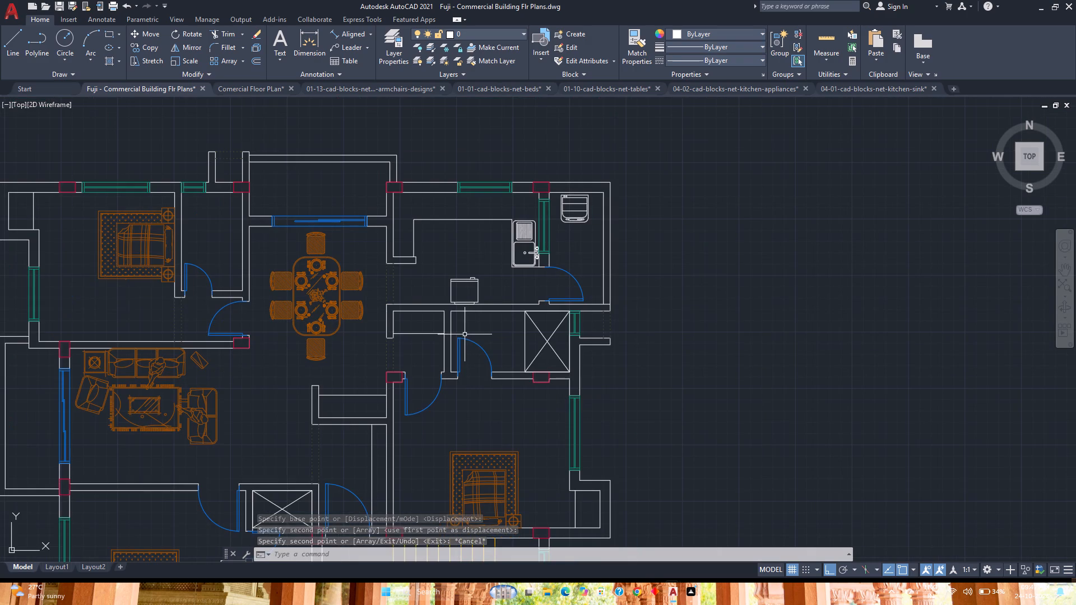
pyautogui.moveTo(470, 406); pyautogui.dragTo(471, 337, button='middle')
pyautogui.middleClick(471, 337)
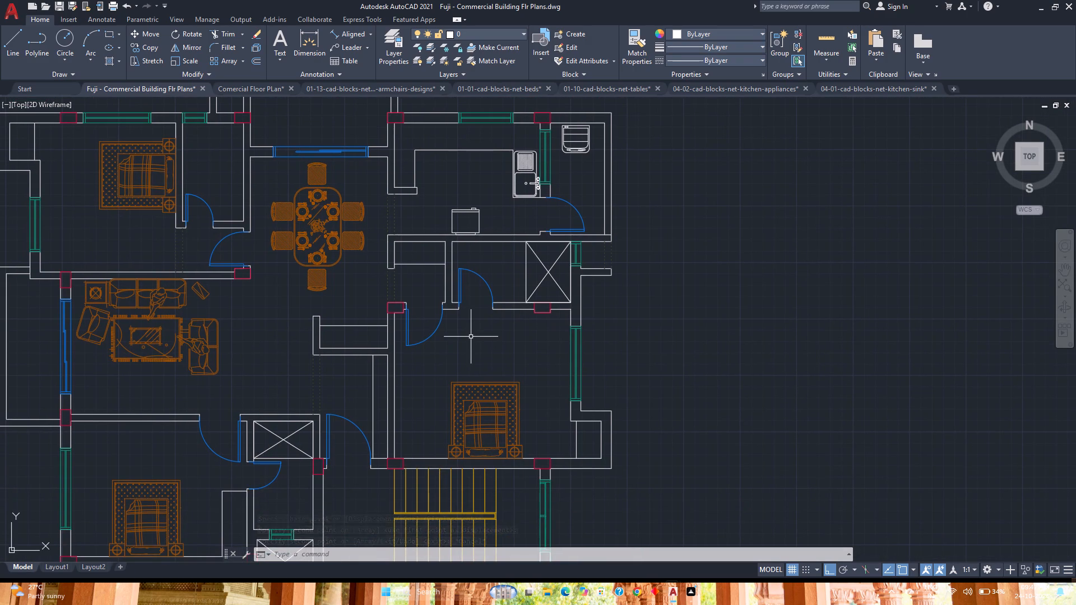
pyautogui.scroll(-1, 471, 337)
pyautogui.scroll(3, 551, 297)
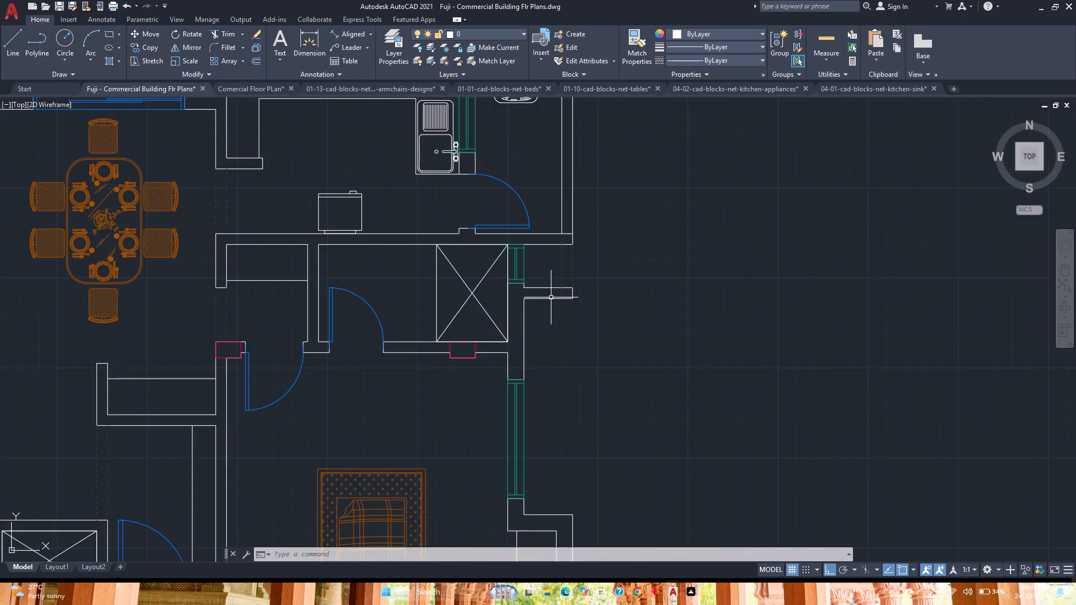
pyautogui.scroll(-2, 551, 297)
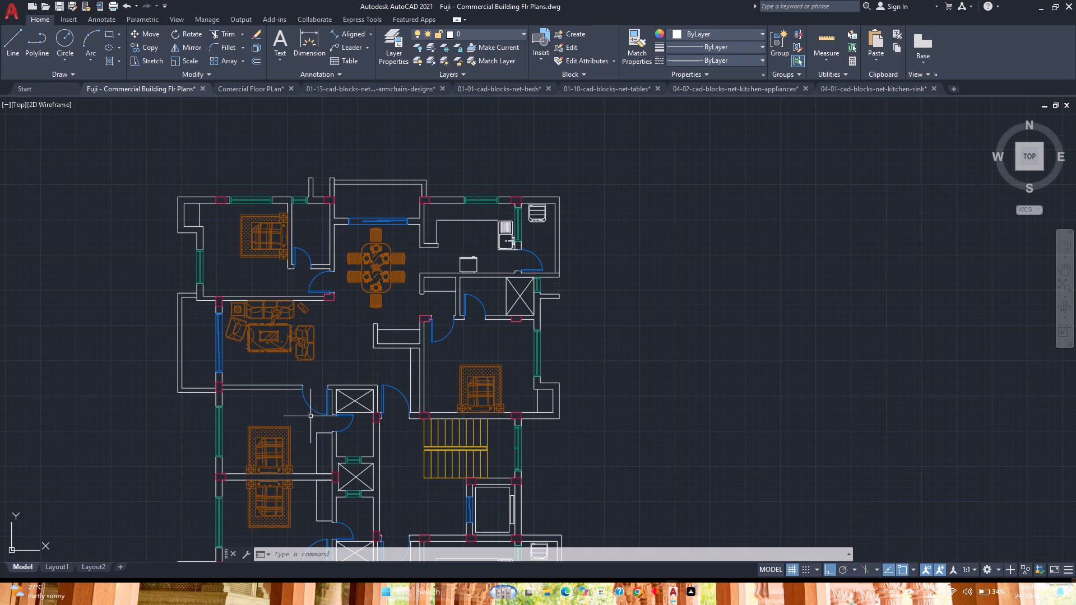
pyautogui.moveTo(310, 416); pyautogui.dragTo(350, 306, button='middle')
pyautogui.middleClick(350, 306)
pyautogui.middleClick(350, 306)
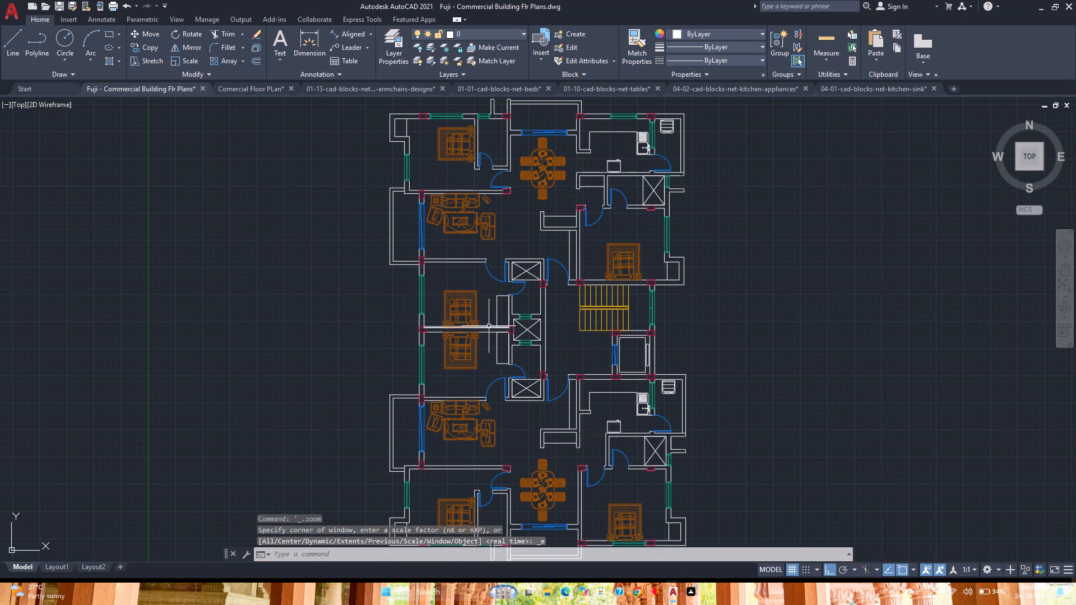
# Save the floor plan drawing.
pyautogui.hotkey('ctrl', 's')
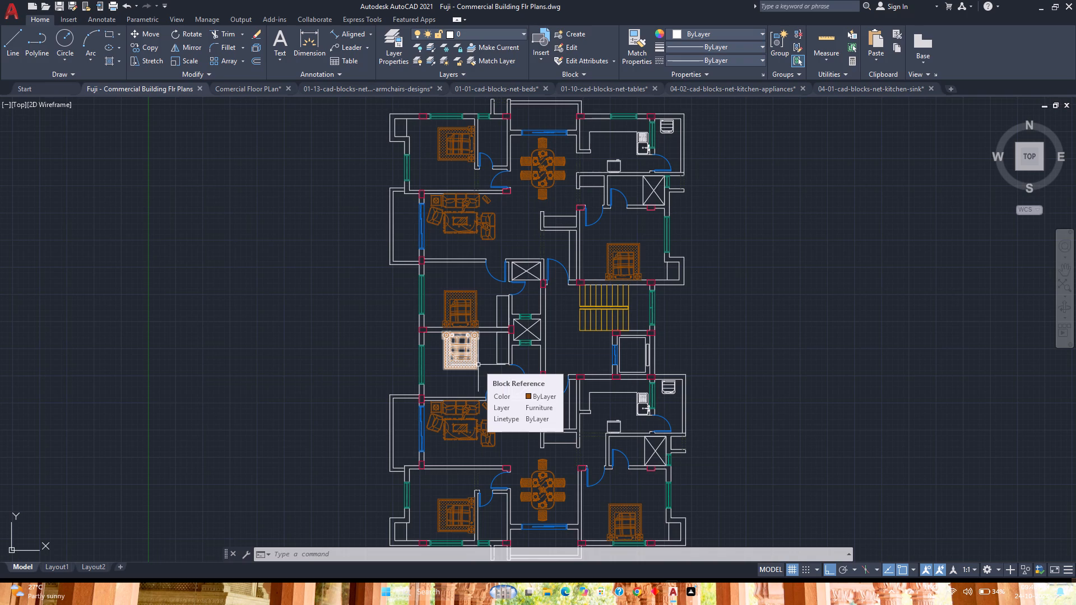
# Examine the furnished rooms of both units, focusing on the upper unit's kitchen, dining area and bedrooms.
pyautogui.scroll(-1, 616, 290)
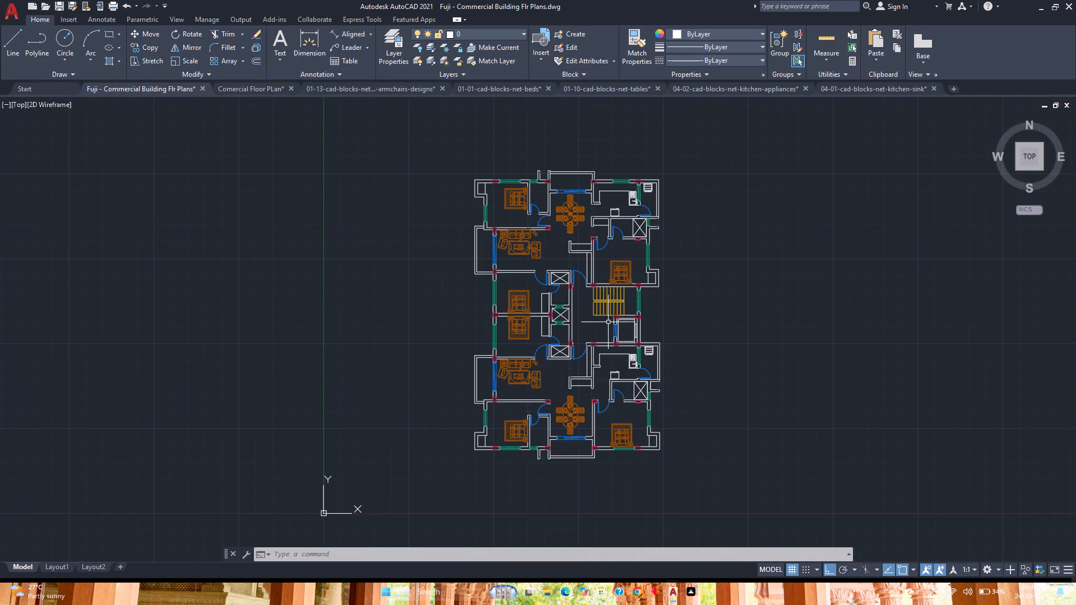
pyautogui.scroll(2, 600, 329)
pyautogui.scroll(-1, 600, 329)
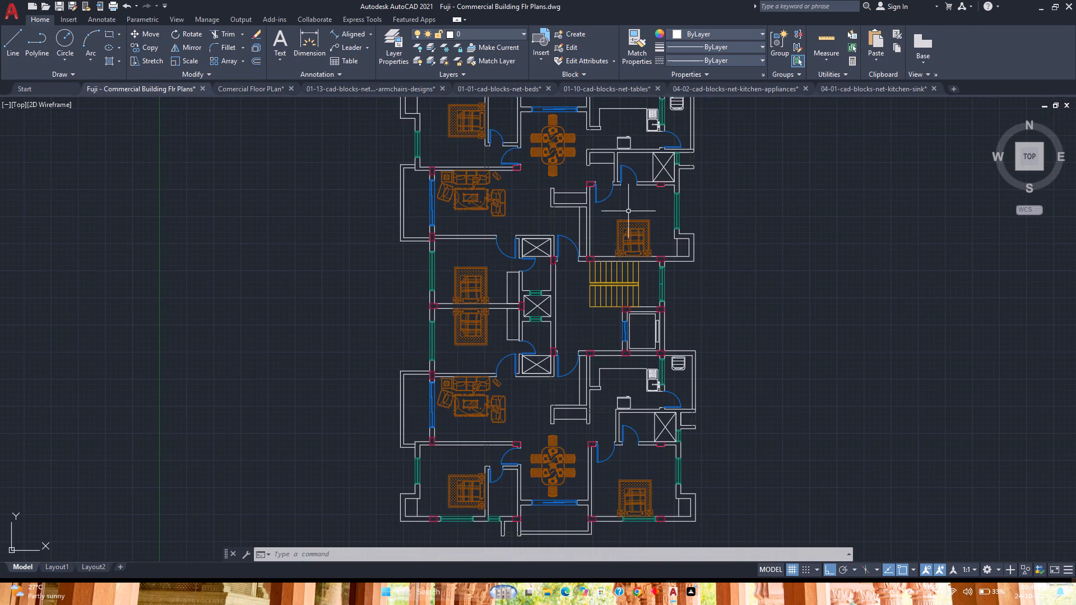
pyautogui.scroll(1, 628, 211)
pyautogui.moveTo(628, 211); pyautogui.dragTo(538, 310, button='middle')
pyautogui.middleClick(538, 310)
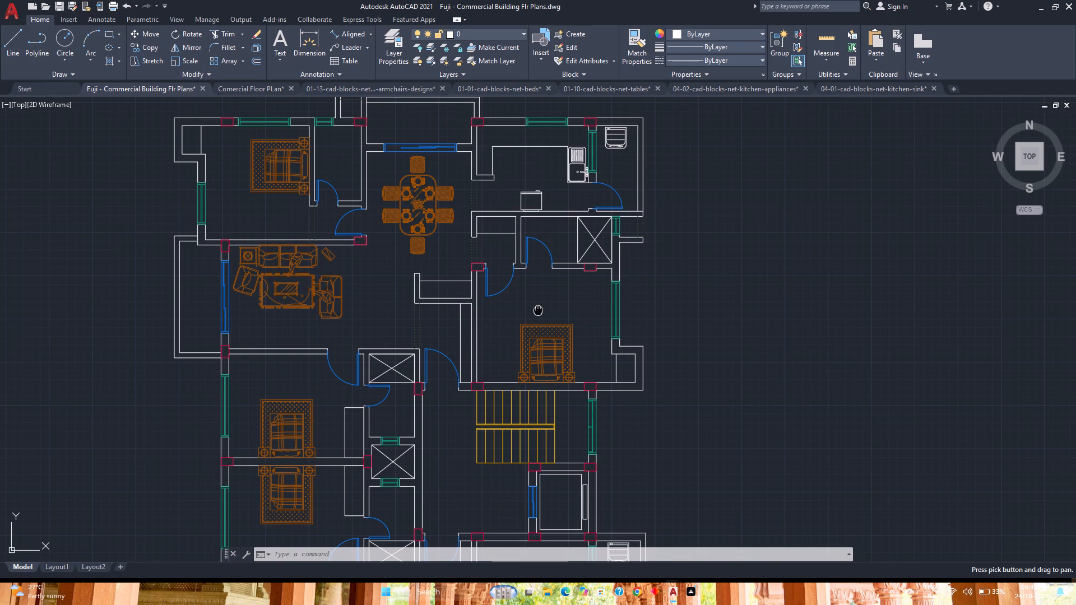
pyautogui.moveTo(536, 214); pyautogui.dragTo(513, 226, button='middle')
pyautogui.middleClick(513, 226)
pyautogui.scroll(-1, 513, 226)
pyautogui.scroll(2, 514, 225)
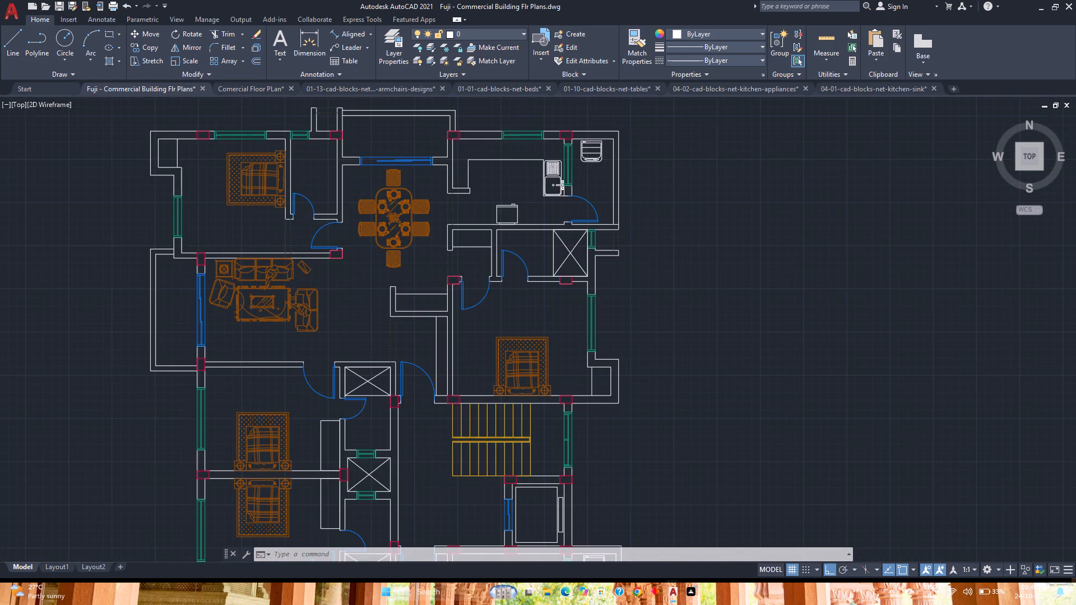
pyautogui.scroll(-2, 514, 225)
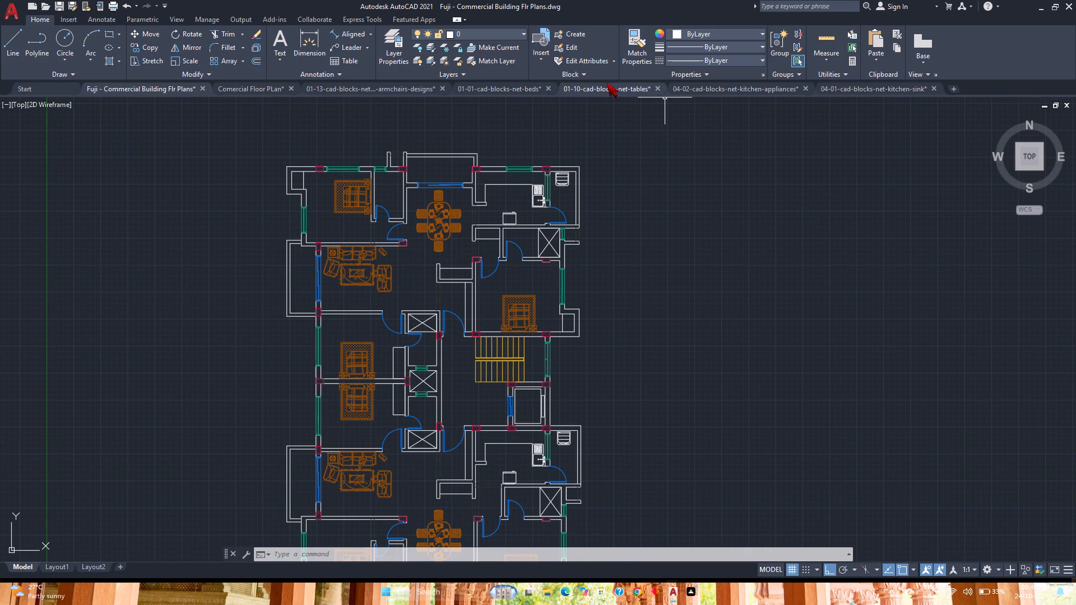
# Look through the recent documents on the Start page for block library drawings.
pyautogui.click(49, 91)
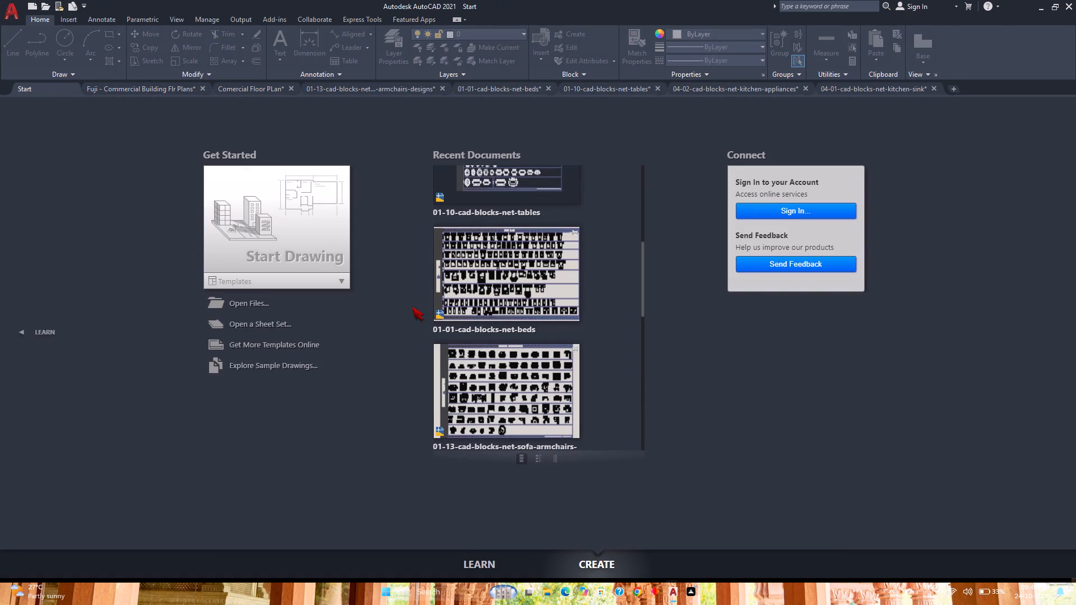
pyautogui.scroll(-3, 492, 304)
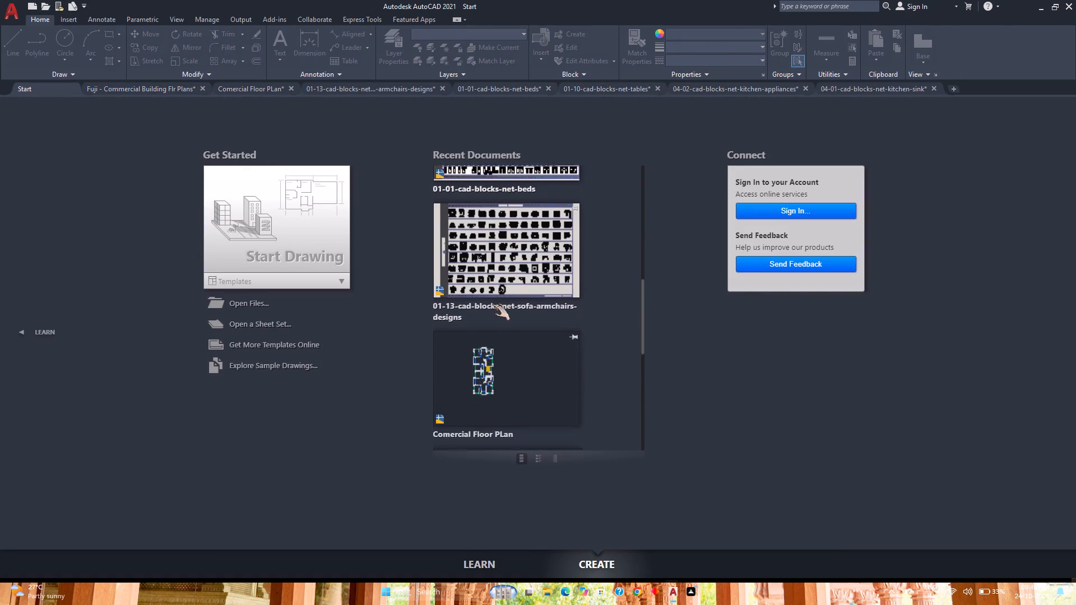
pyautogui.scroll(-4, 492, 304)
pyautogui.scroll(2, 493, 304)
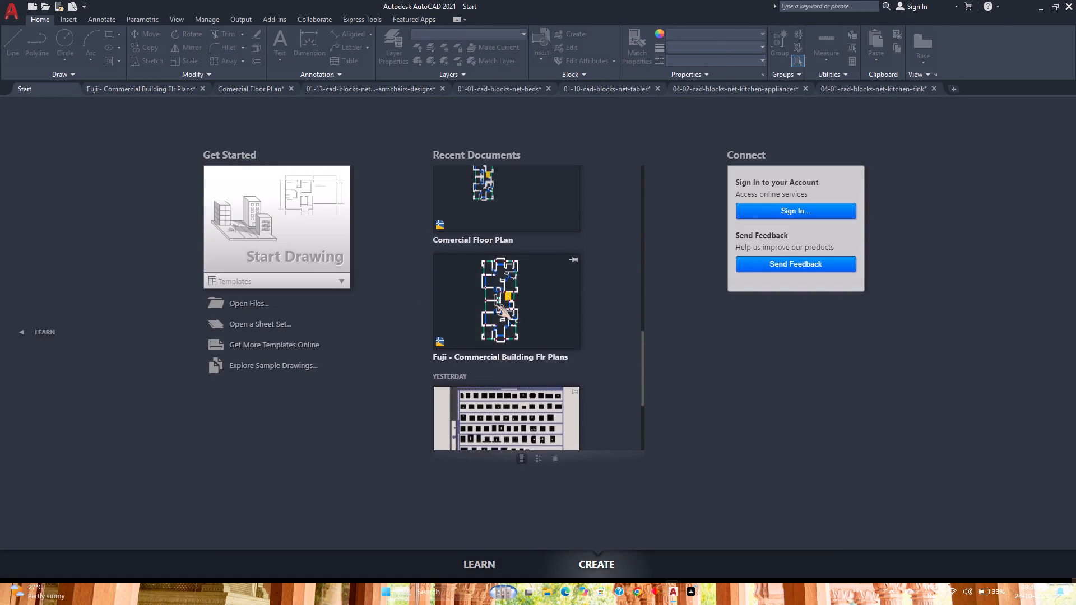
pyautogui.scroll(-5, 493, 304)
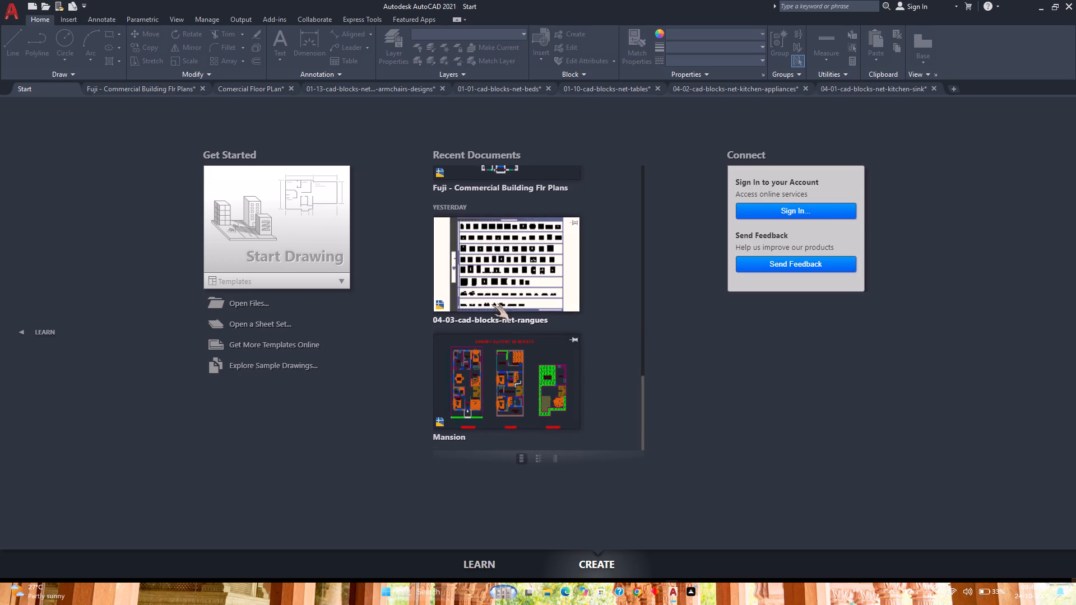
pyautogui.scroll(-2, 495, 302)
pyautogui.scroll(4, 500, 384)
pyautogui.scroll(-5, 500, 384)
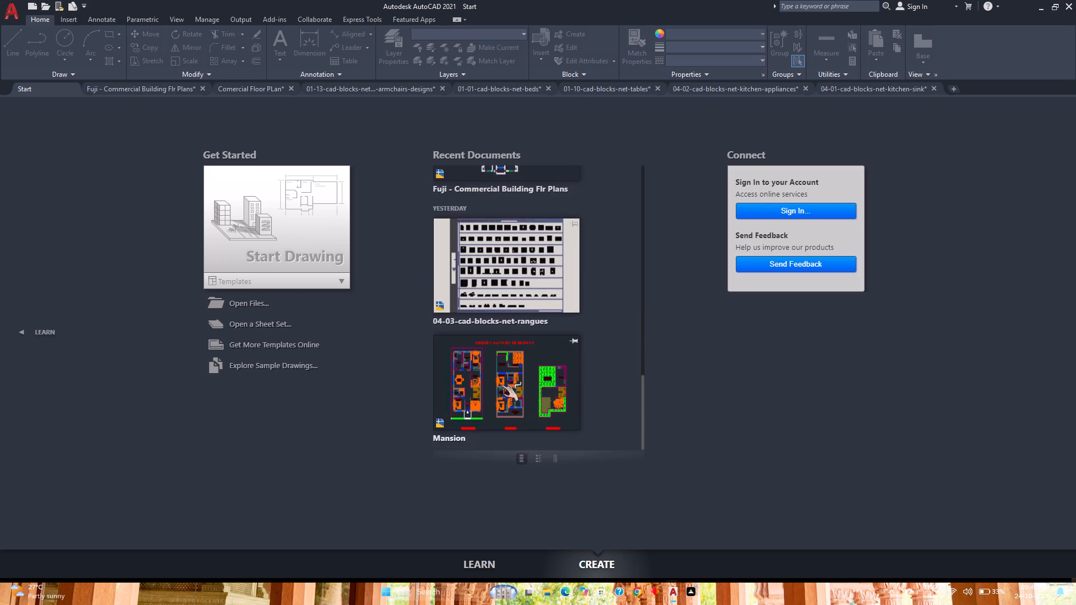
pyautogui.scroll(-5, 500, 384)
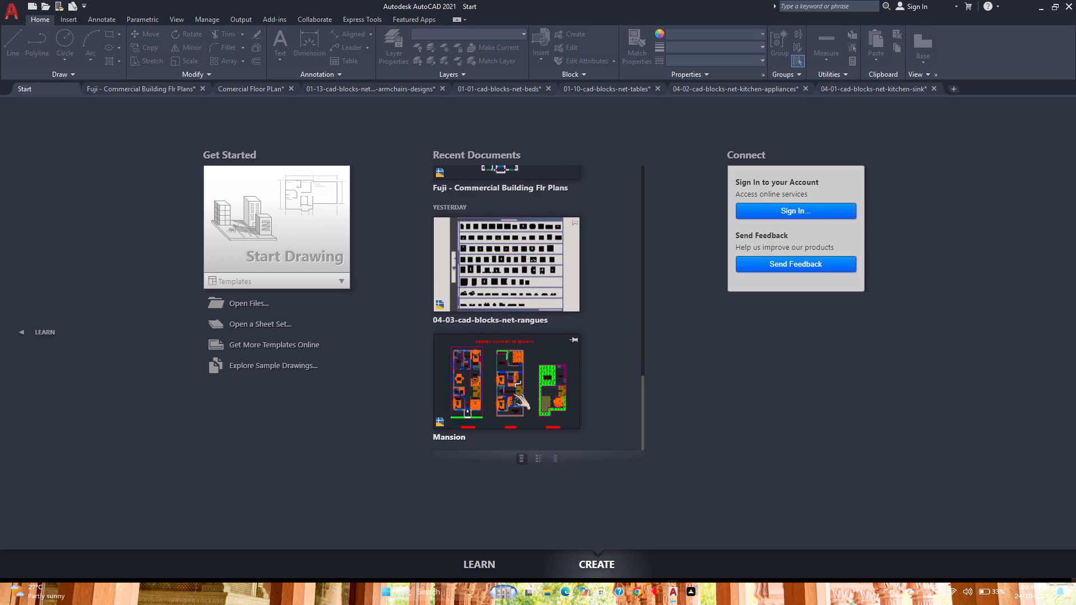
pyautogui.scroll(-2, 513, 393)
pyautogui.scroll(2, 513, 392)
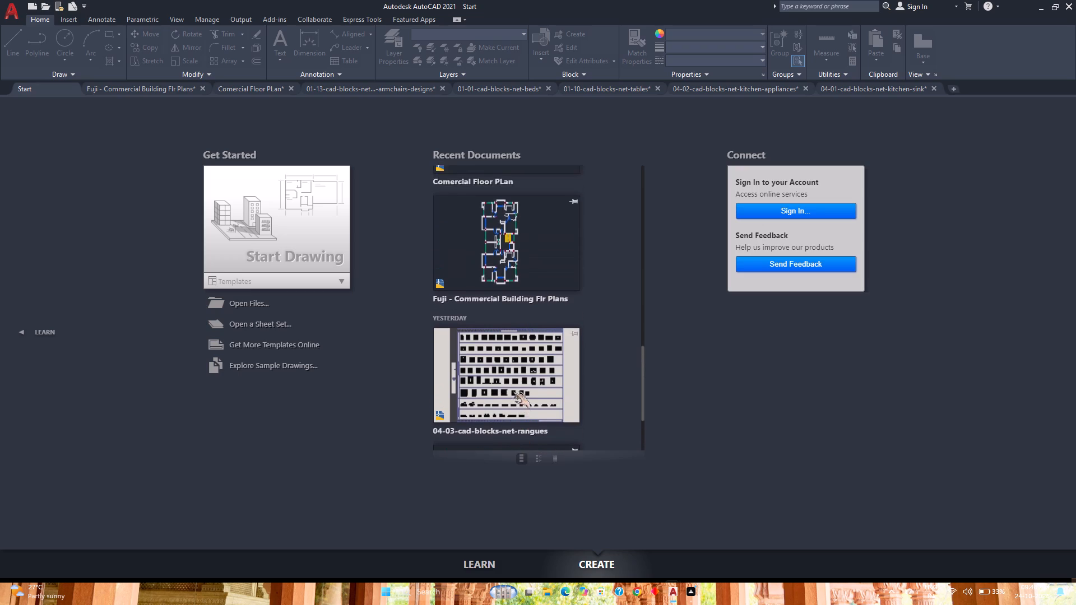
pyautogui.scroll(-3, 513, 392)
pyautogui.scroll(3, 513, 392)
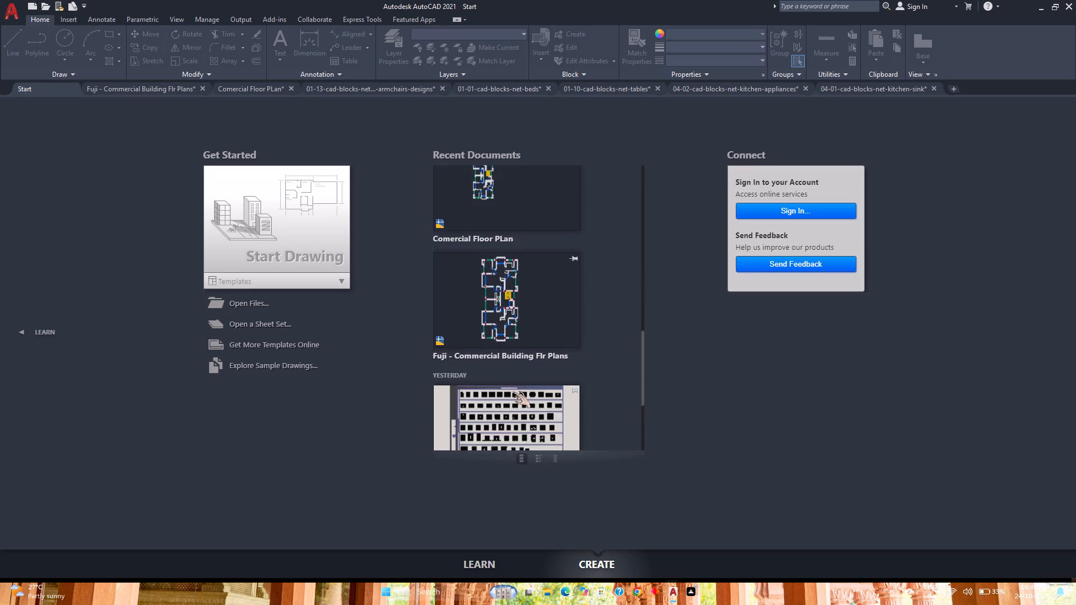
pyautogui.scroll(-9, 513, 392)
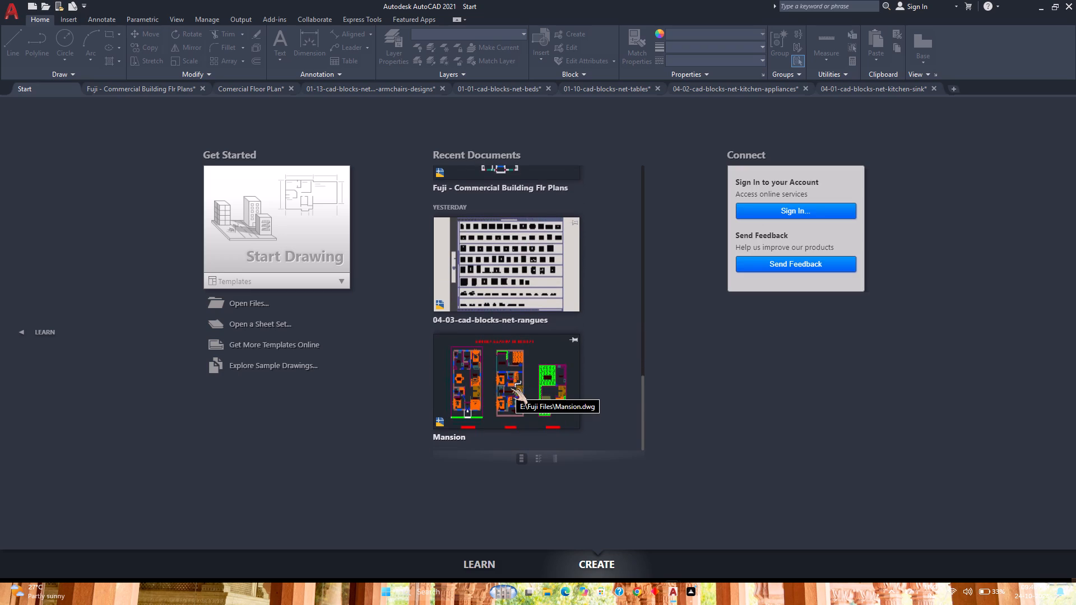
pyautogui.scroll(-4, 509, 368)
pyautogui.scroll(3, 528, 305)
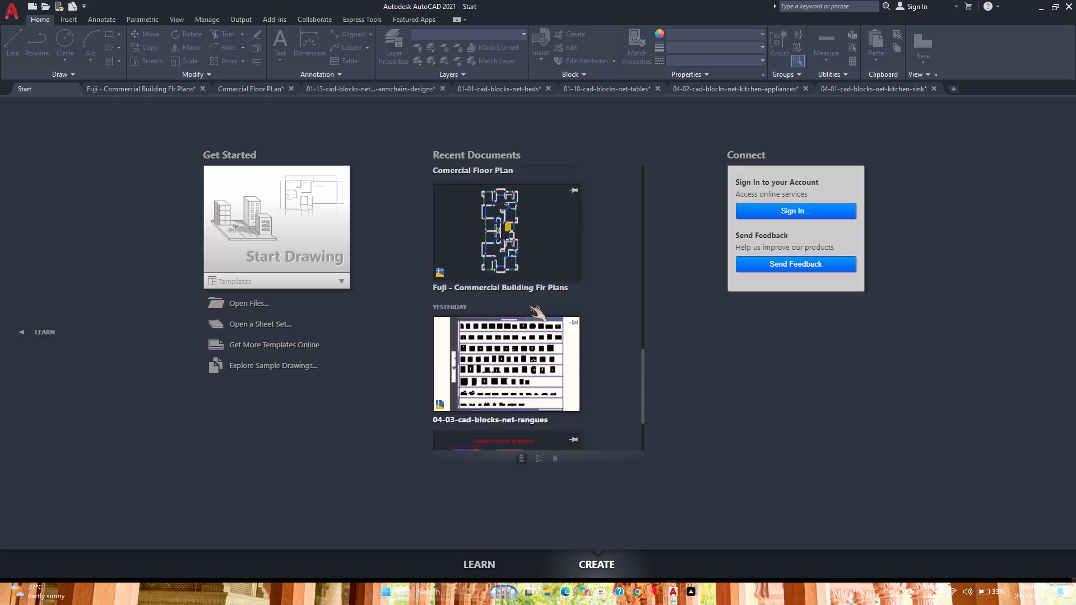
pyautogui.scroll(4, 528, 305)
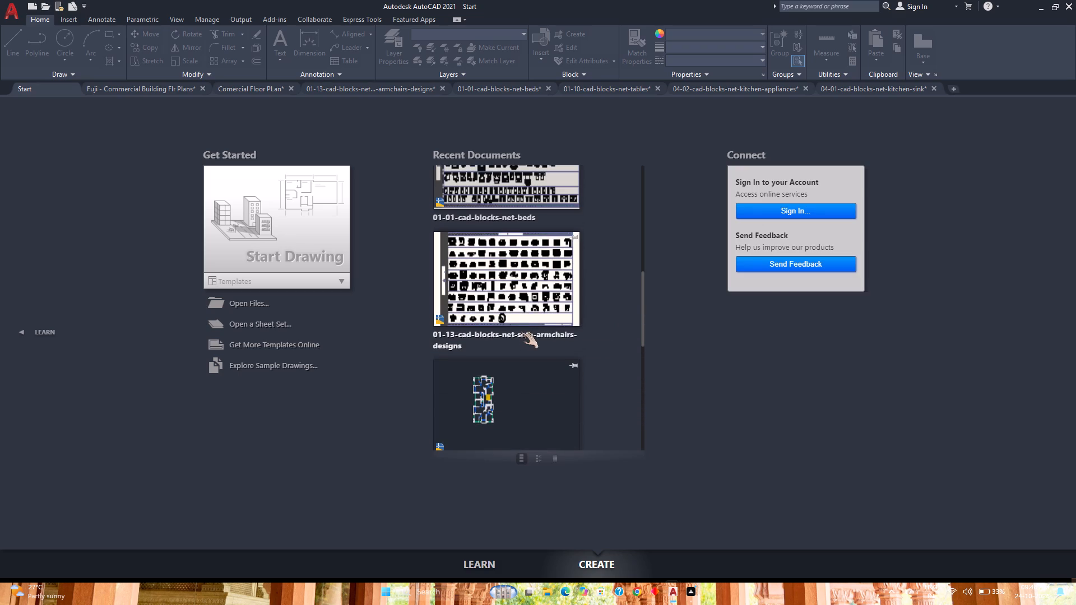
pyautogui.scroll(4, 519, 310)
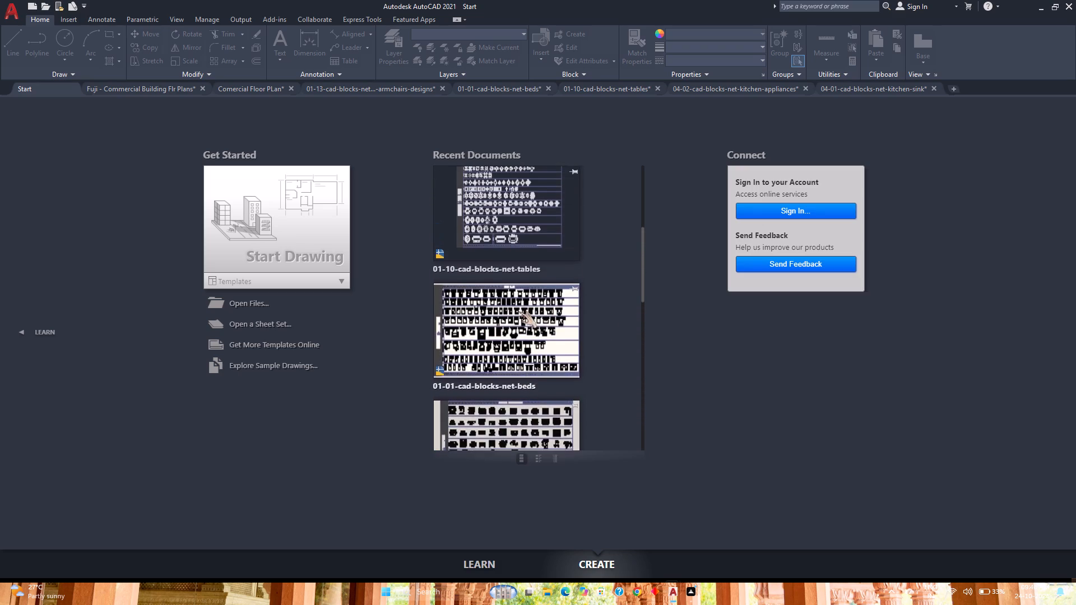
pyautogui.scroll(3, 519, 311)
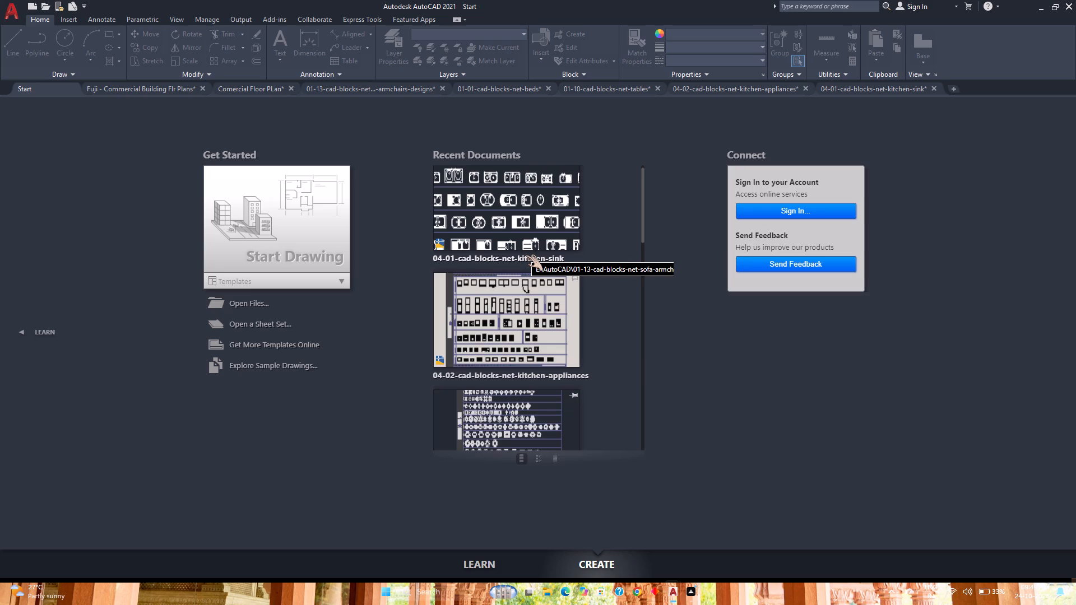
# Examine the sink blocks in the 04-01-cad-blocks-net-kitchen-sink drawing, and return to the Fuji - Commercial Building Flr Plans drawing.
pyautogui.click(860, 88)
pyautogui.scroll(-4, 510, 402)
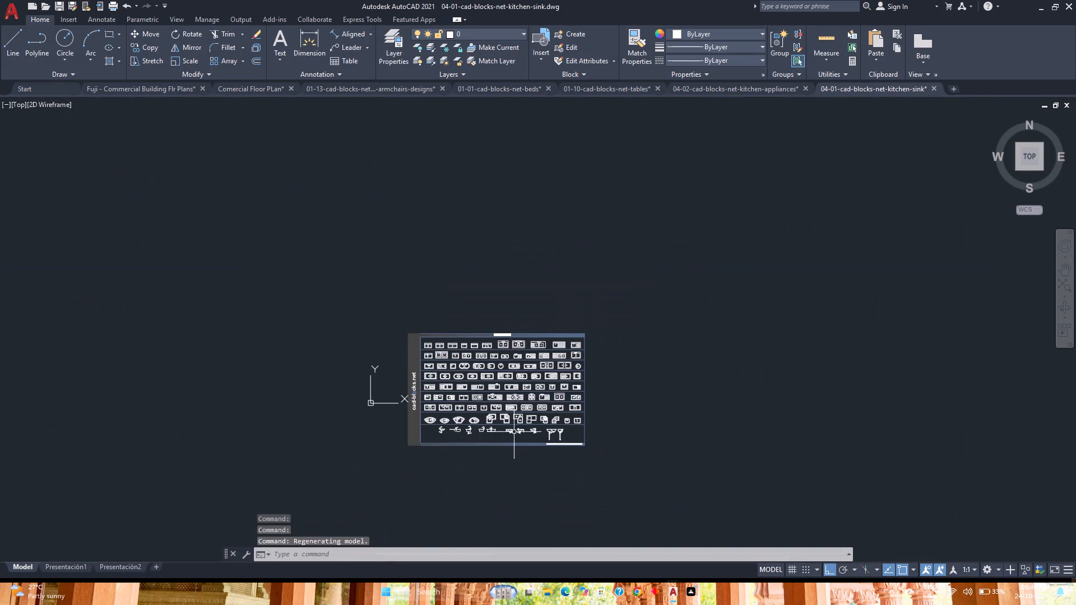
pyautogui.scroll(3, 524, 463)
pyautogui.scroll(-2, 466, 406)
pyautogui.moveTo(466, 406); pyautogui.dragTo(489, 430, button='middle')
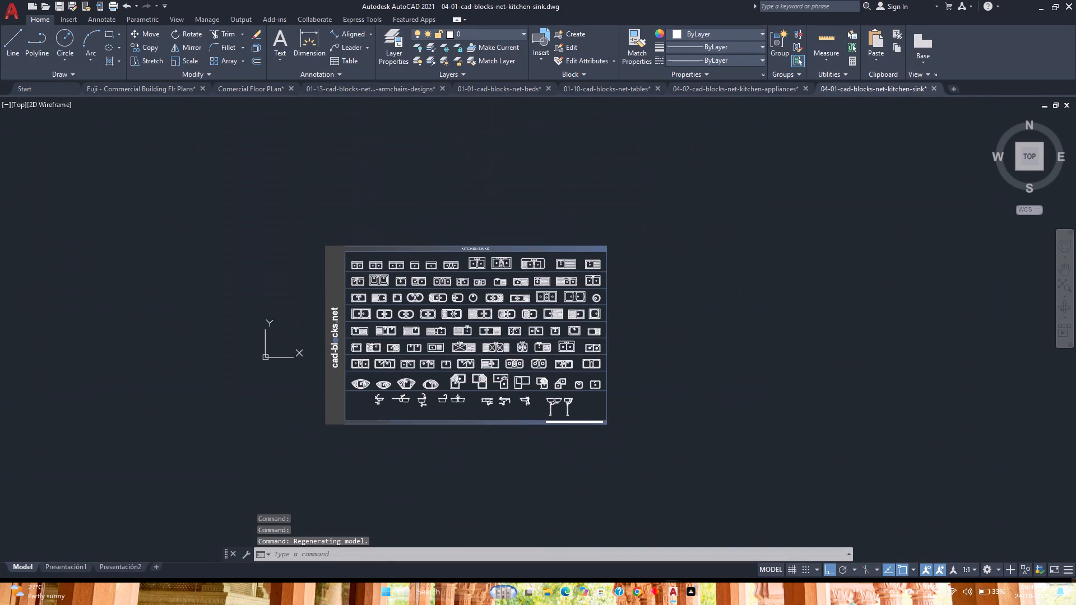
pyautogui.scroll(2, 476, 406)
pyautogui.moveTo(476, 406); pyautogui.dragTo(513, 492, button='middle')
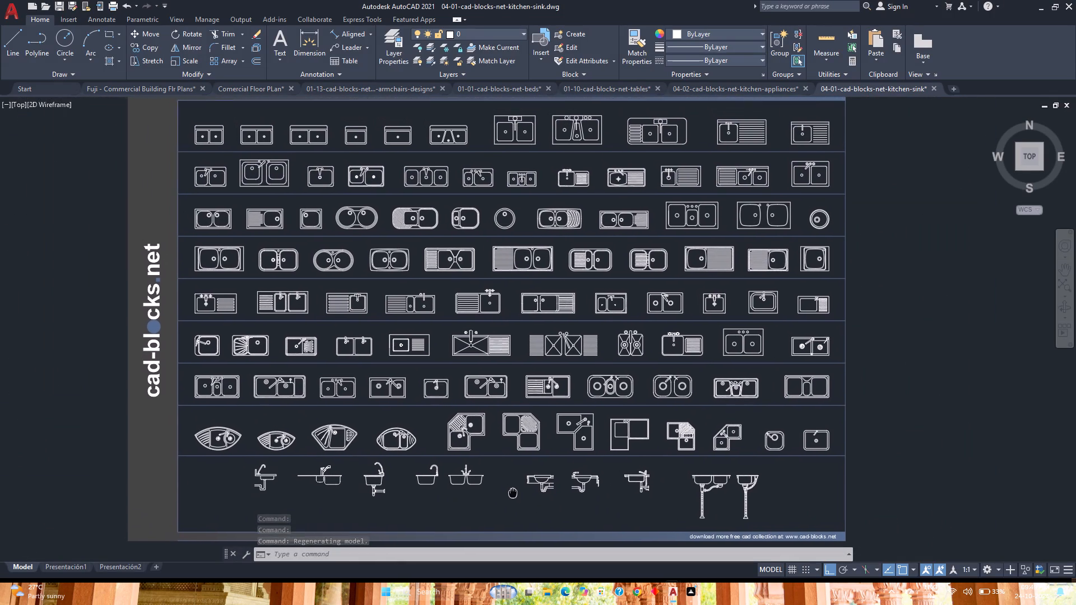
pyautogui.moveTo(513, 492); pyautogui.dragTo(513, 493, button='middle')
pyautogui.middleClick(513, 493)
pyautogui.click(153, 87)
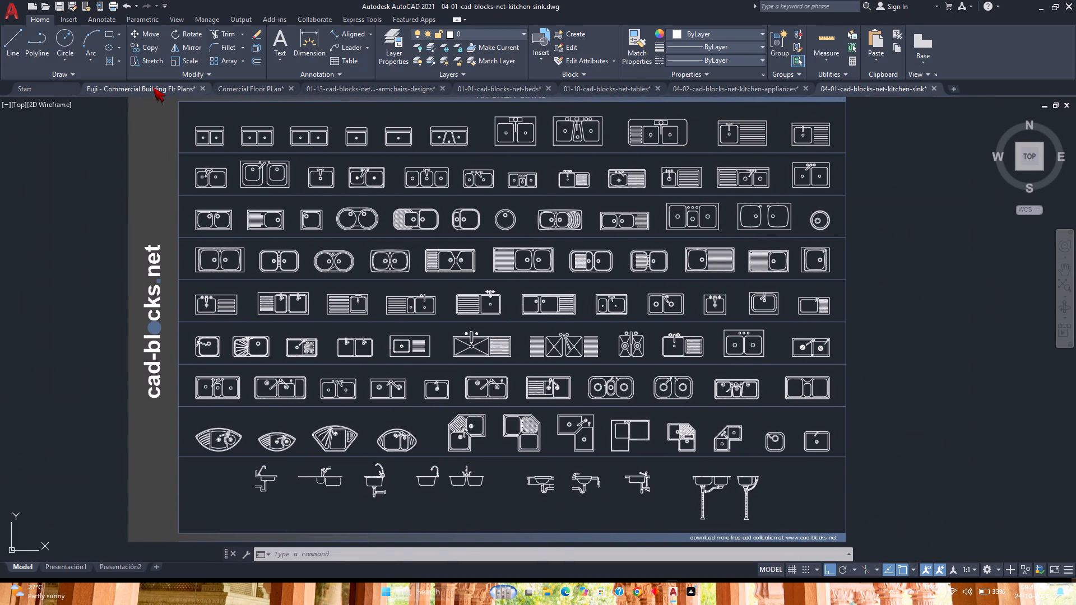
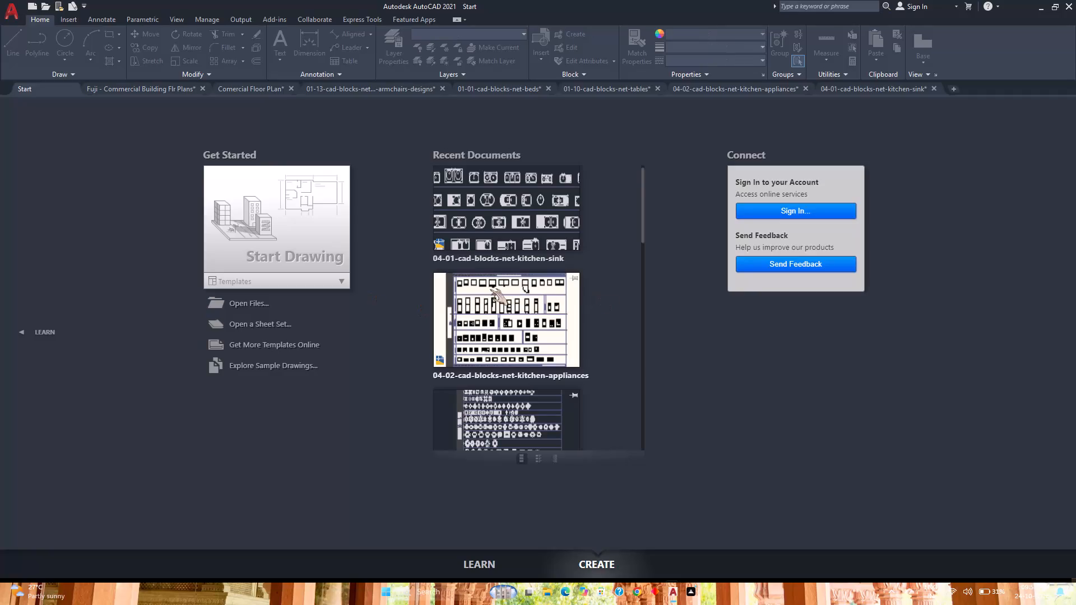
# Open the 05-01-WC block library drawing.
pyautogui.click(250, 299)
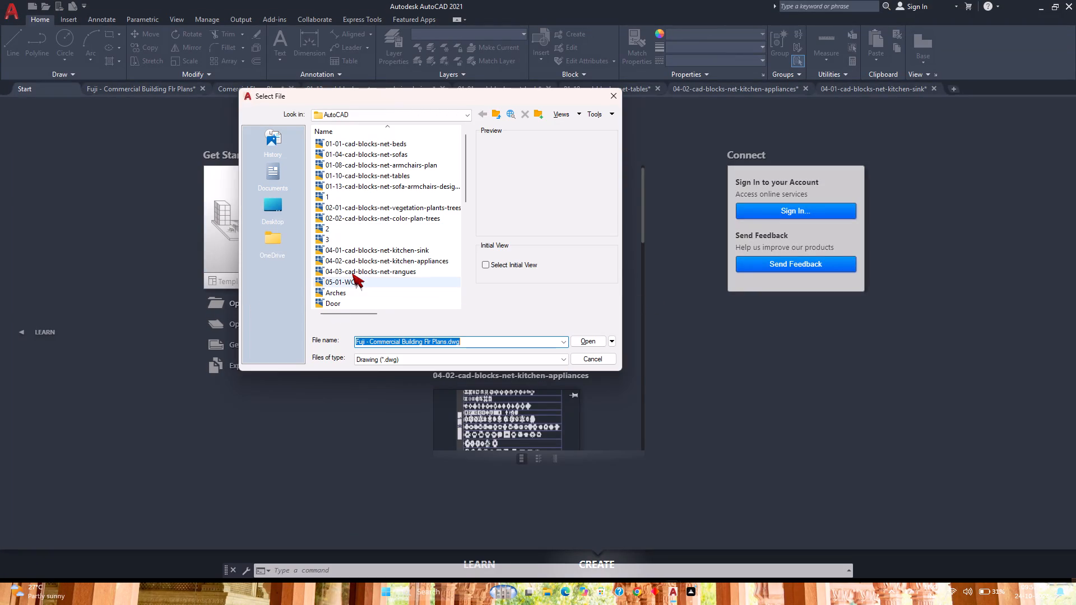
pyautogui.click(352, 282)
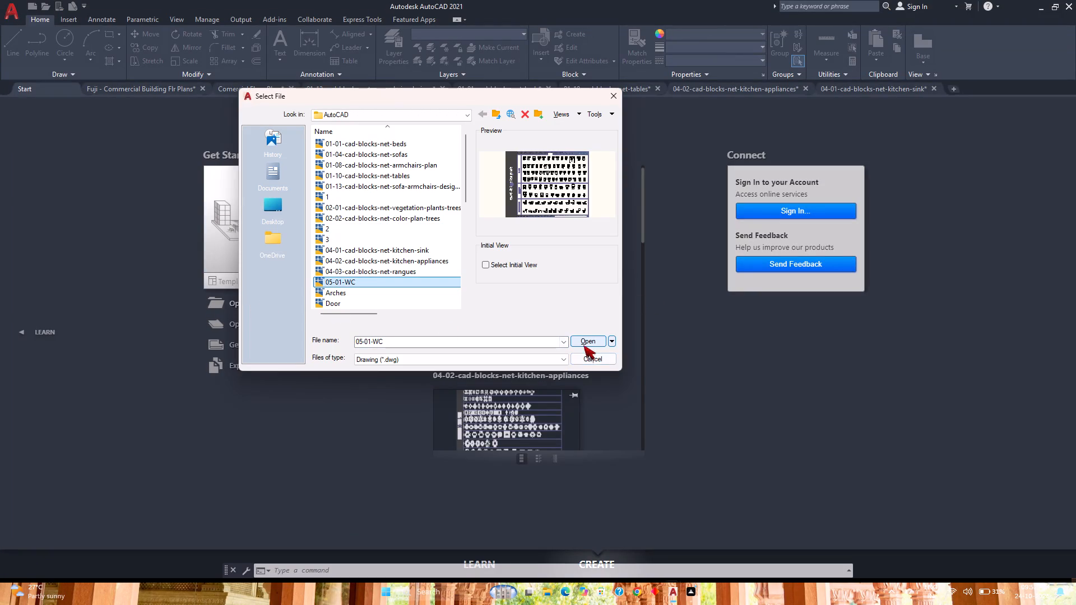
pyautogui.click(596, 345)
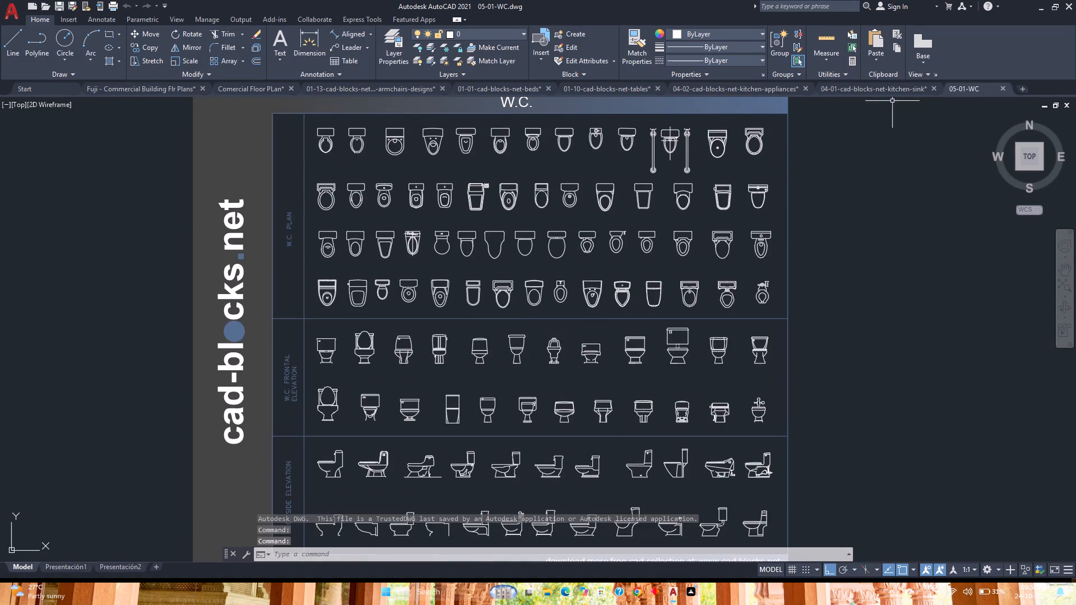
# Close the 04-01 kitchen-sink and 04-02 kitchen-appliances library drawings, saving their changes.
pyautogui.click(934, 90)
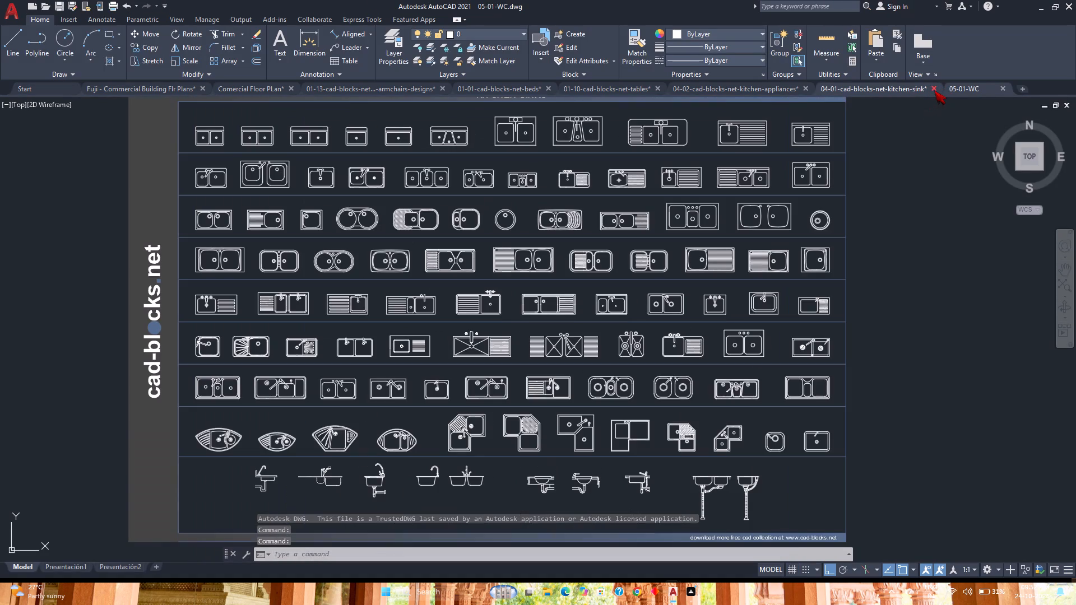
pyautogui.click(514, 315)
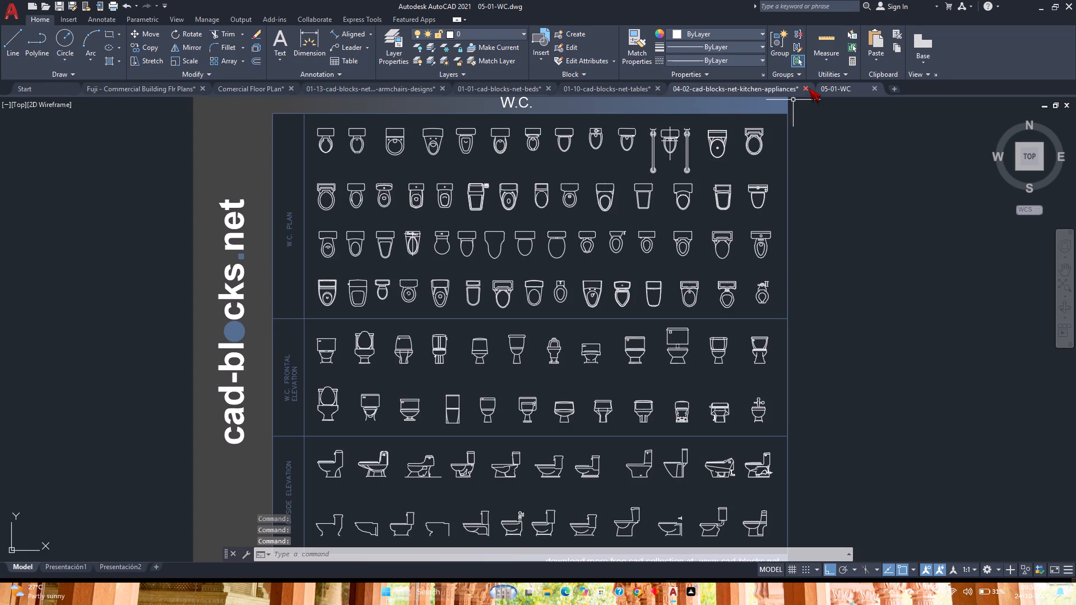
pyautogui.click(808, 88)
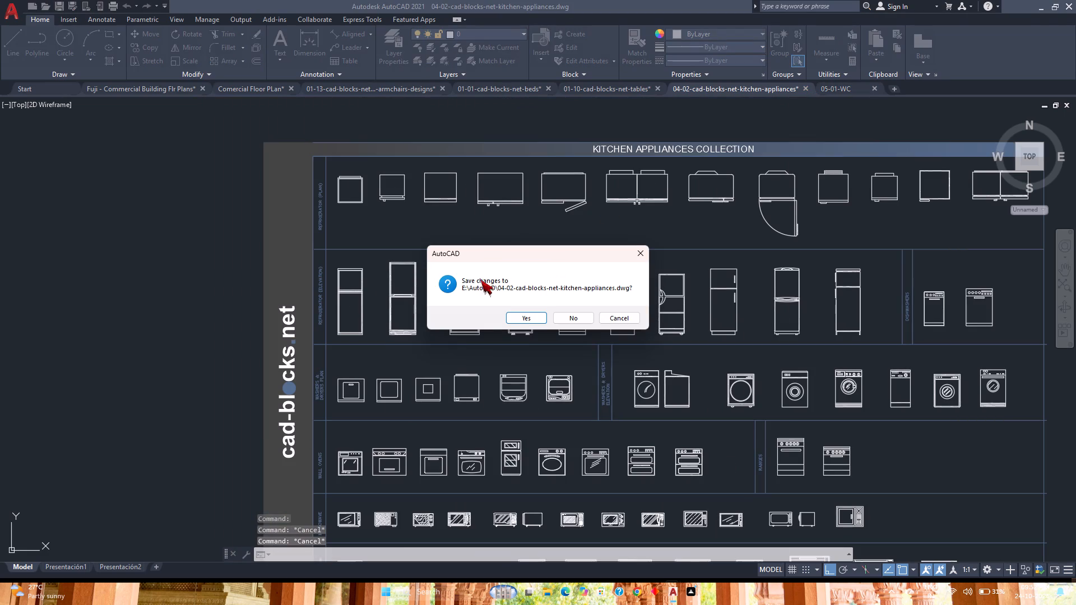
pyautogui.click(513, 319)
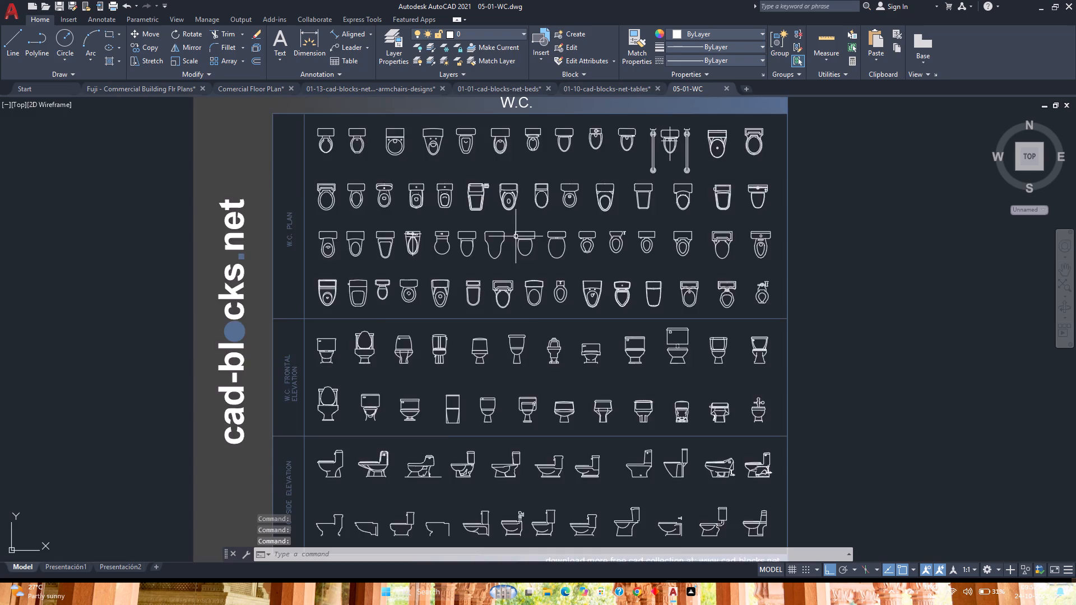
# Copy the last toilet block in the second W.C. plan row into the Fuji - Commercial Building Flr Plans drawing, beside the upper unit.
pyautogui.scroll(1, 516, 236)
pyautogui.scroll(-1, 516, 236)
pyautogui.moveTo(516, 236); pyautogui.dragTo(503, 302, button='middle')
pyautogui.middleClick(503, 302)
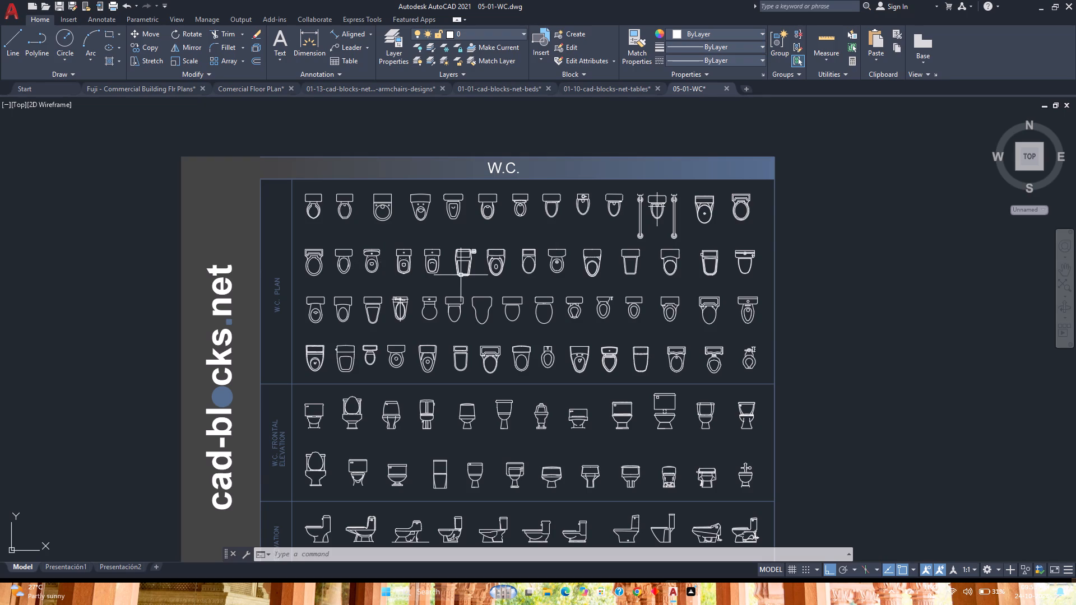
pyautogui.click(741, 266)
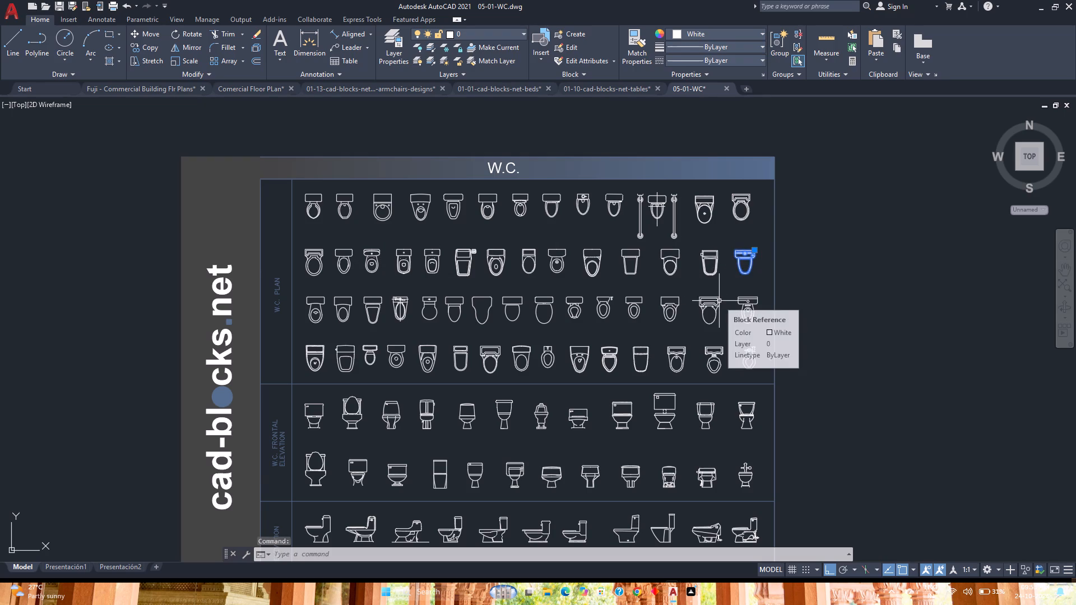
pyautogui.hotkey('ctrl', 'c')
pyautogui.click(172, 87)
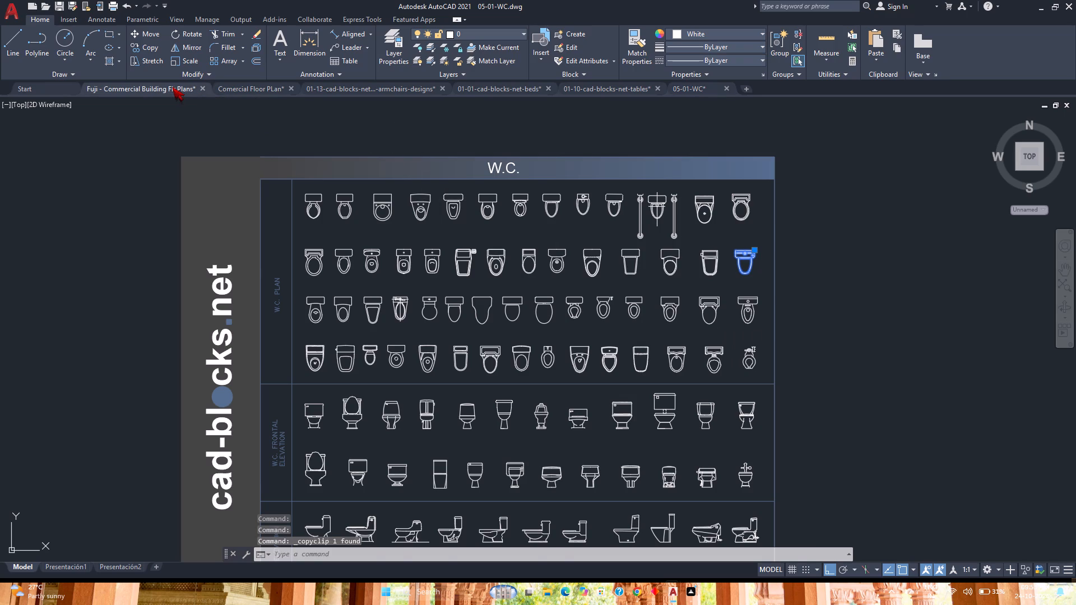
pyautogui.hotkey('ctrl', 'v')
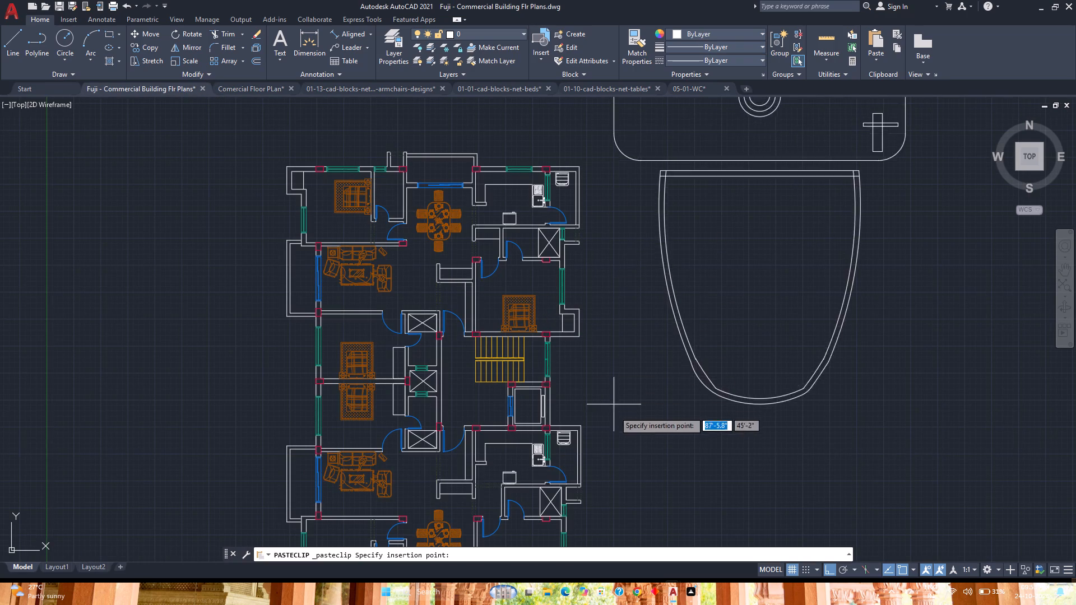
pyautogui.click(625, 511)
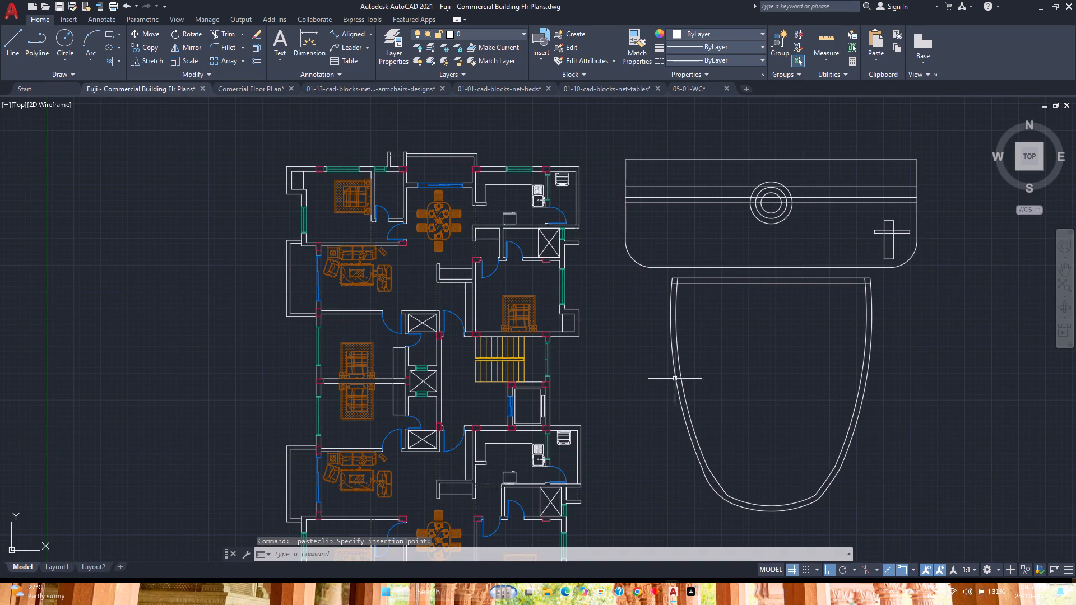
# Open the pasted toilet block in the Block Editor and group all of its geometry.
pyautogui.doubleClick(681, 370)
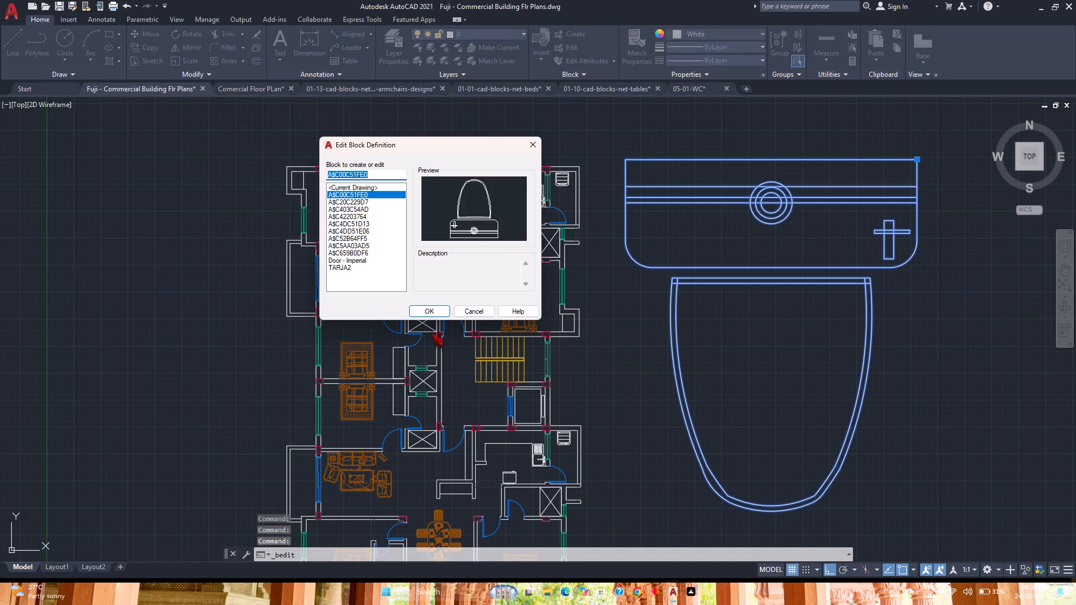
pyautogui.click(438, 314)
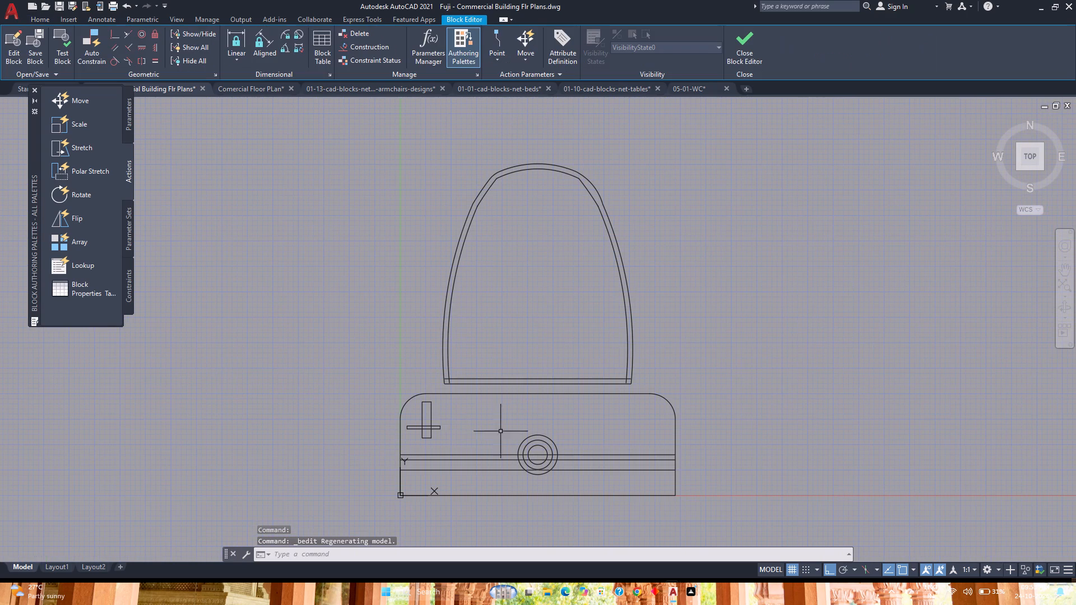
pyautogui.click(714, 509)
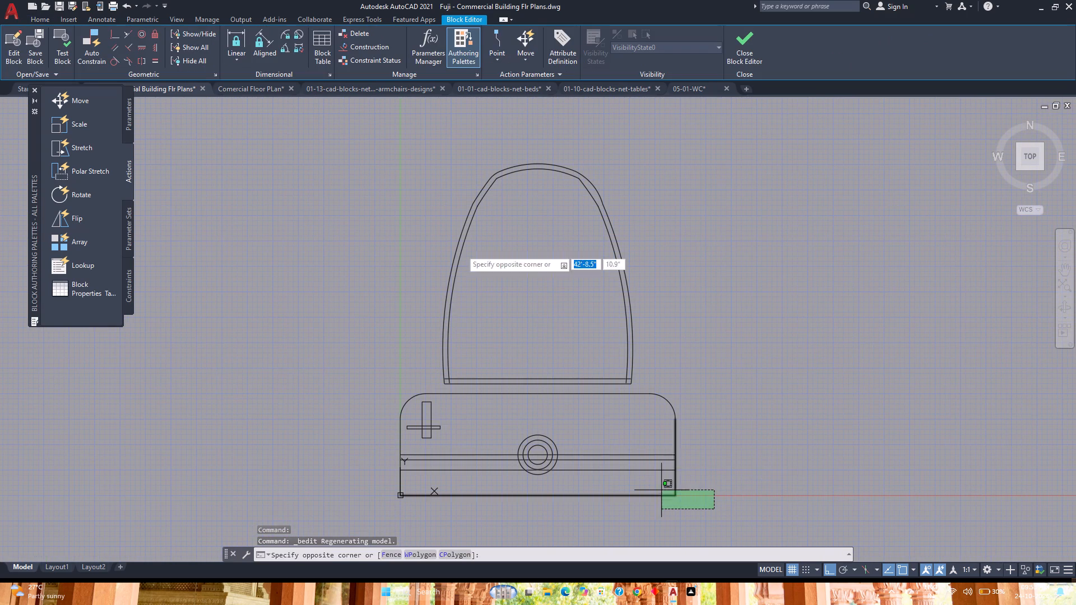
pyautogui.click(356, 147)
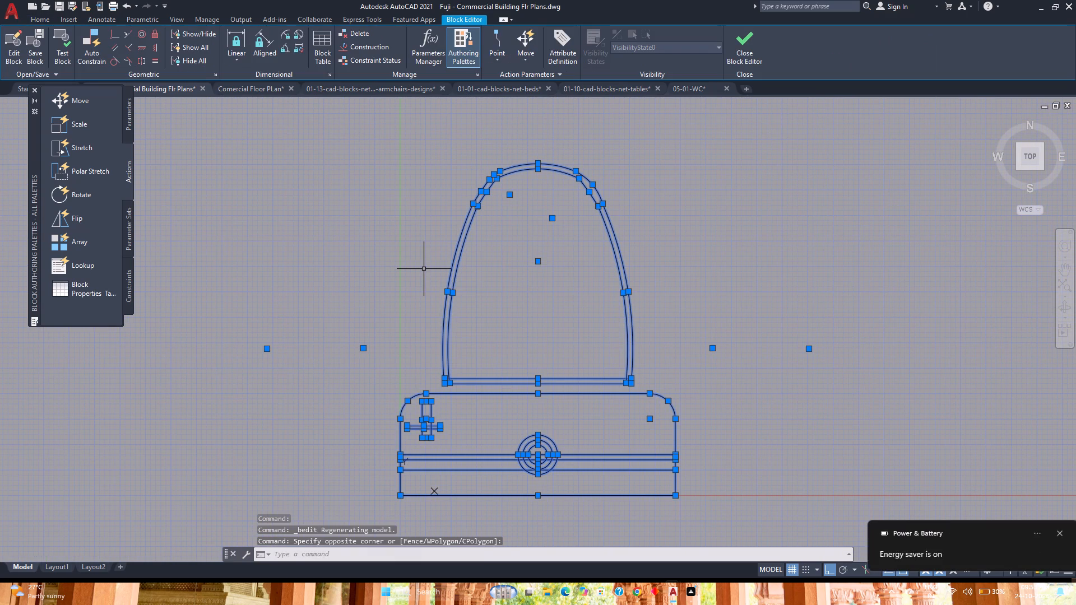
pyautogui.press('g')
pyautogui.press('Return')
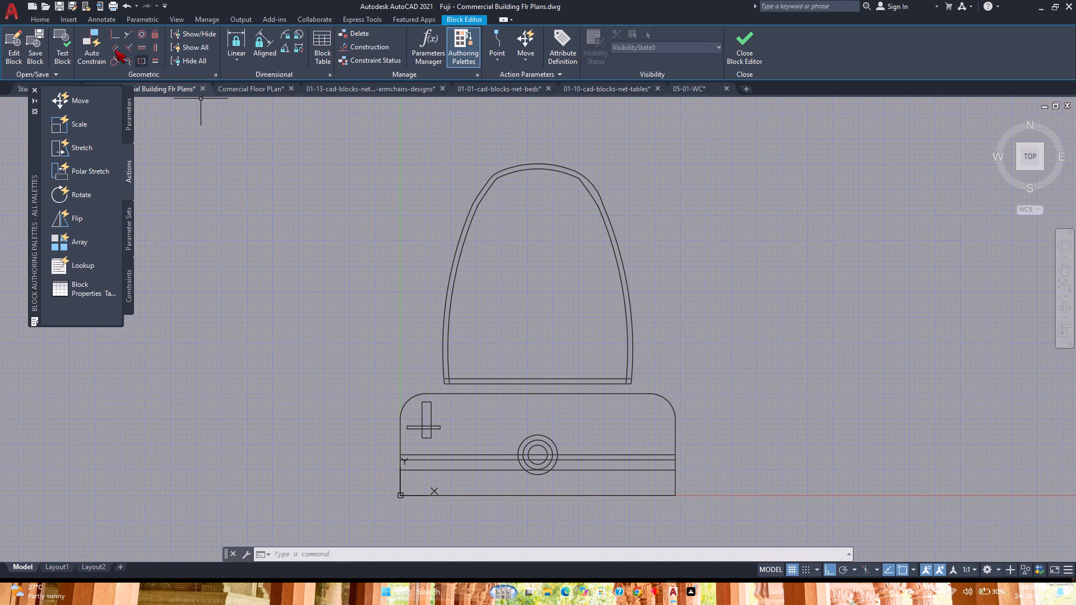
# Draw a vertical construction line through the toilet tank's back corner at the block origin.
pyautogui.click(29, 19)
pyautogui.write('xl')
pyautogui.press('Return')
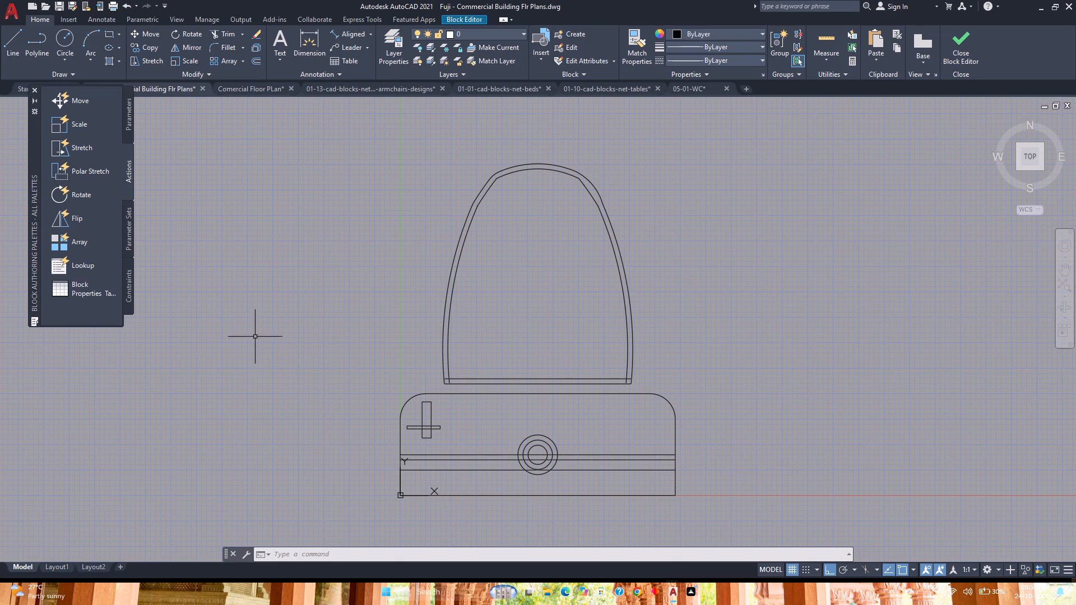
pyautogui.write('xl')
pyautogui.press('Return')
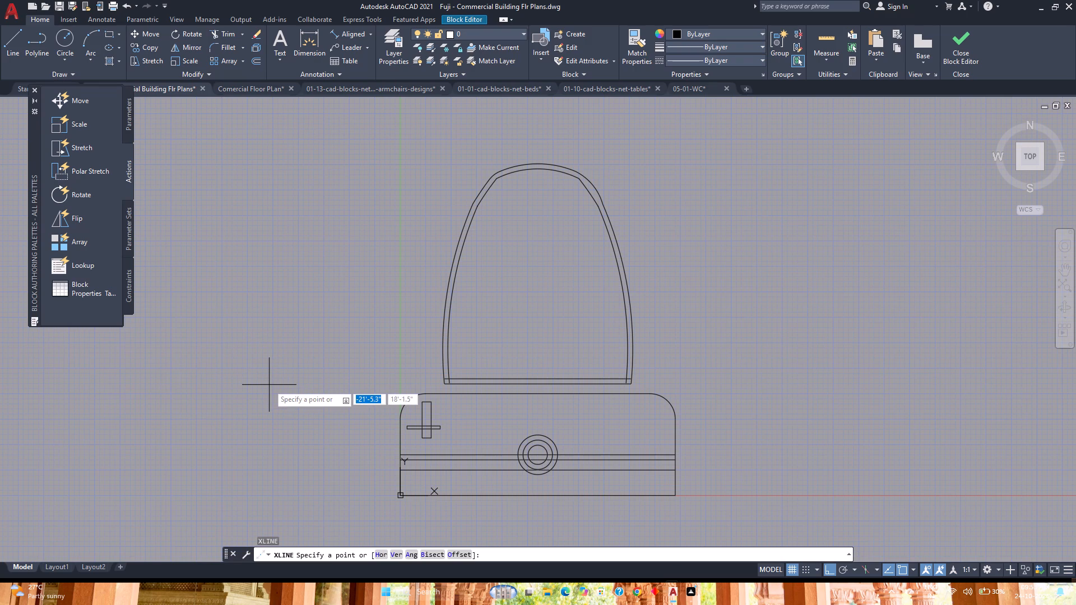
pyautogui.press('v')
pyautogui.press('Return')
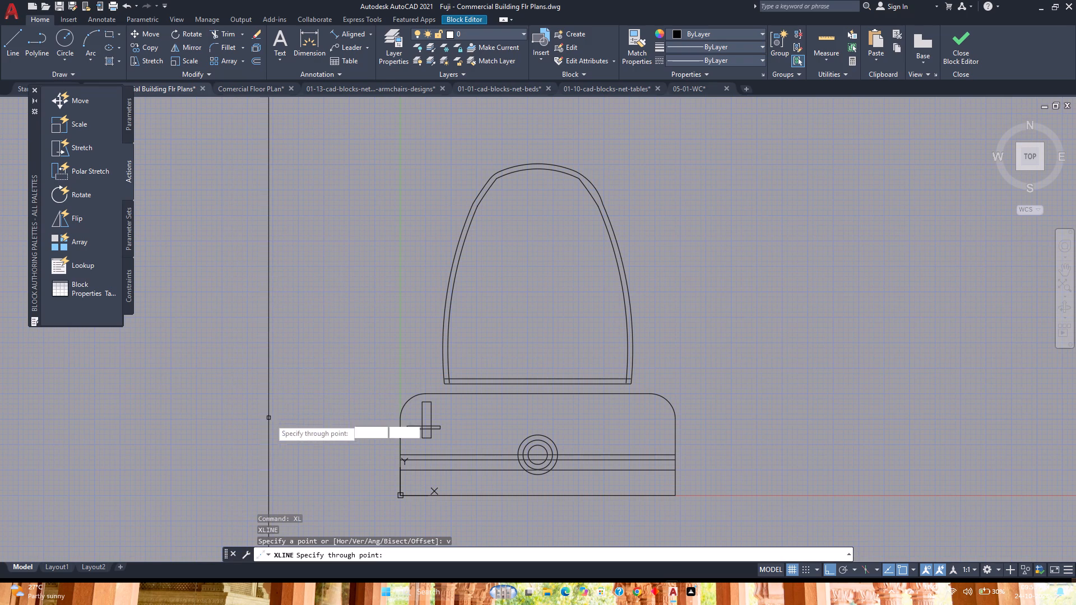
pyautogui.scroll(3, 400, 492)
pyautogui.moveTo(400, 498); pyautogui.dragTo(419, 404, button='middle')
pyautogui.scroll(1, 419, 404)
pyautogui.moveTo(419, 404); pyautogui.dragTo(419, 404, button='middle')
pyautogui.middleClick(419, 404)
pyautogui.scroll(3, 415, 431)
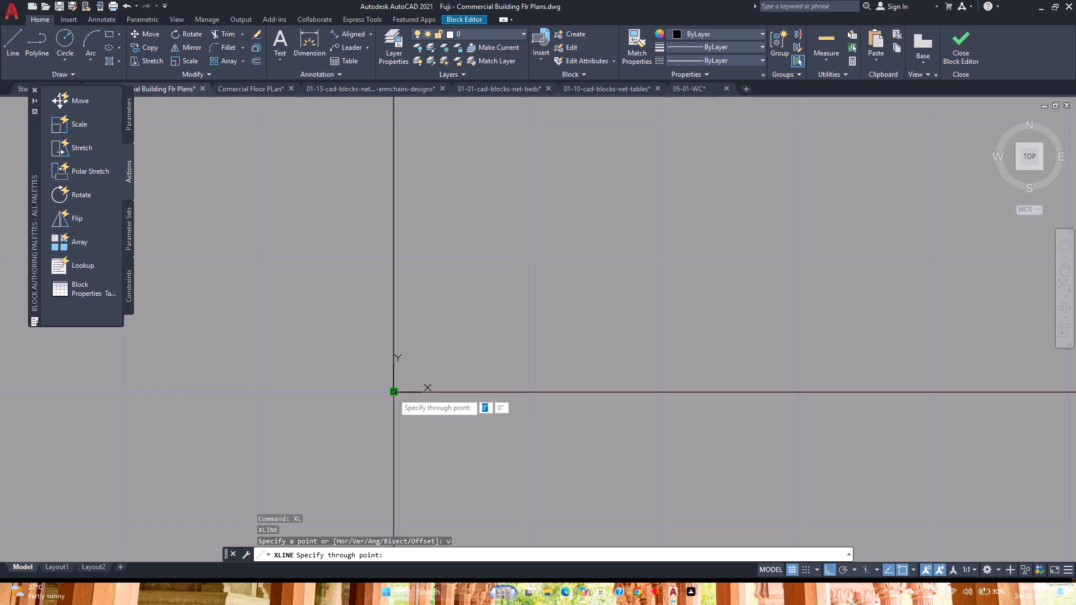
pyautogui.scroll(3, 393, 393)
pyautogui.click(393, 393)
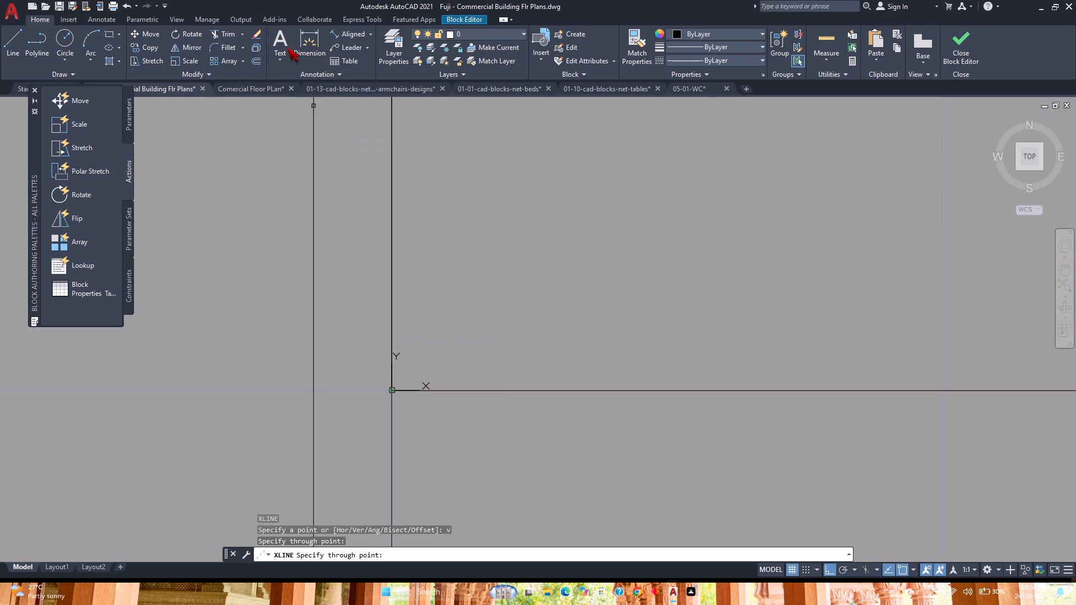
# Offset the vertical construction line 1'8" toward the toilet tank.
pyautogui.click(253, 59)
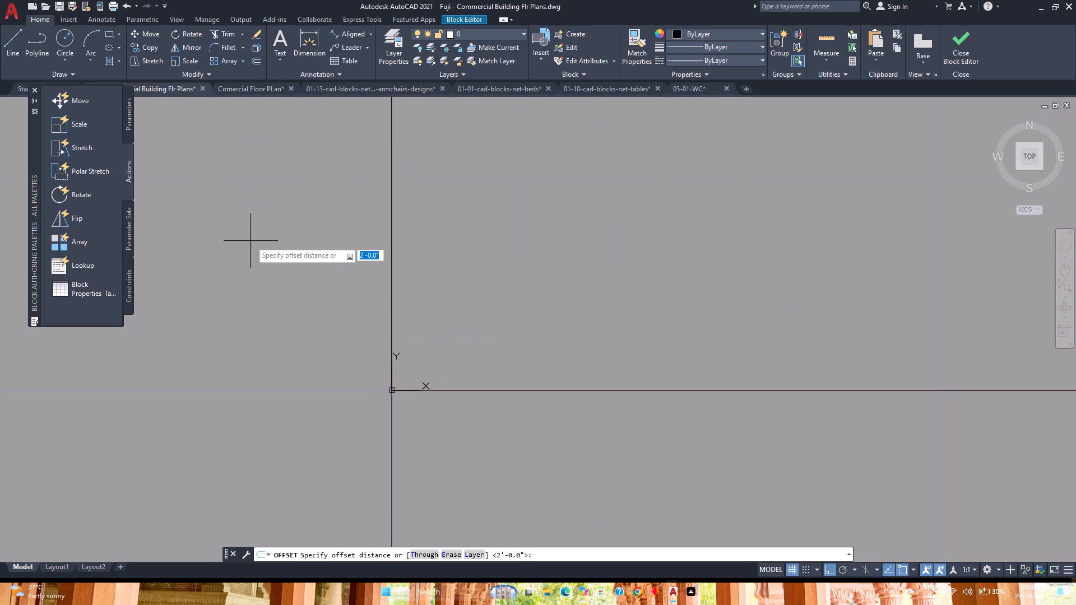
pyautogui.write('1\'8"')
pyautogui.press('Return')
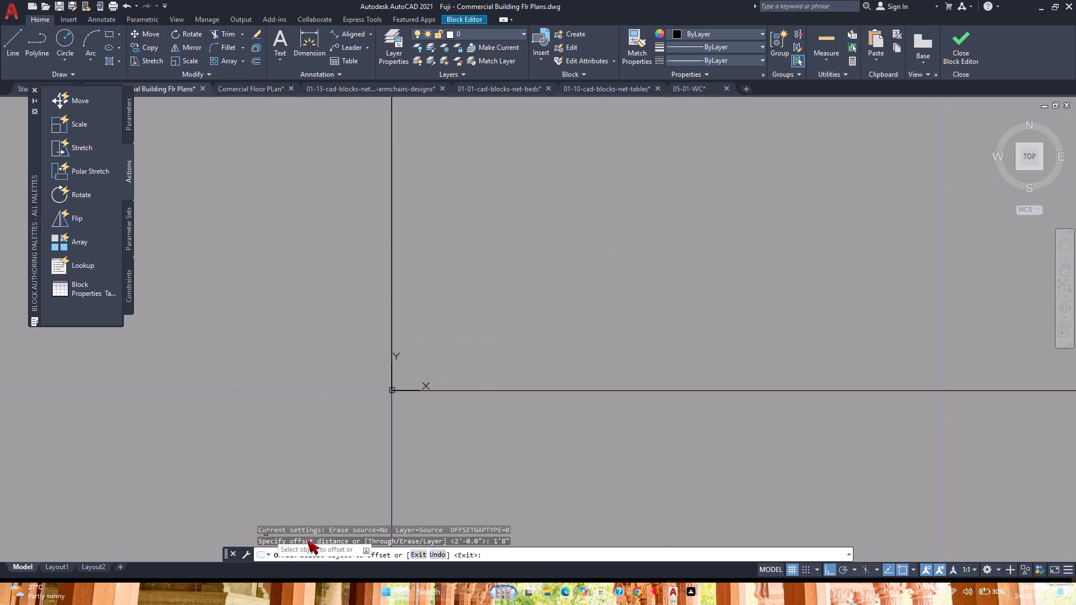
pyautogui.click(392, 479)
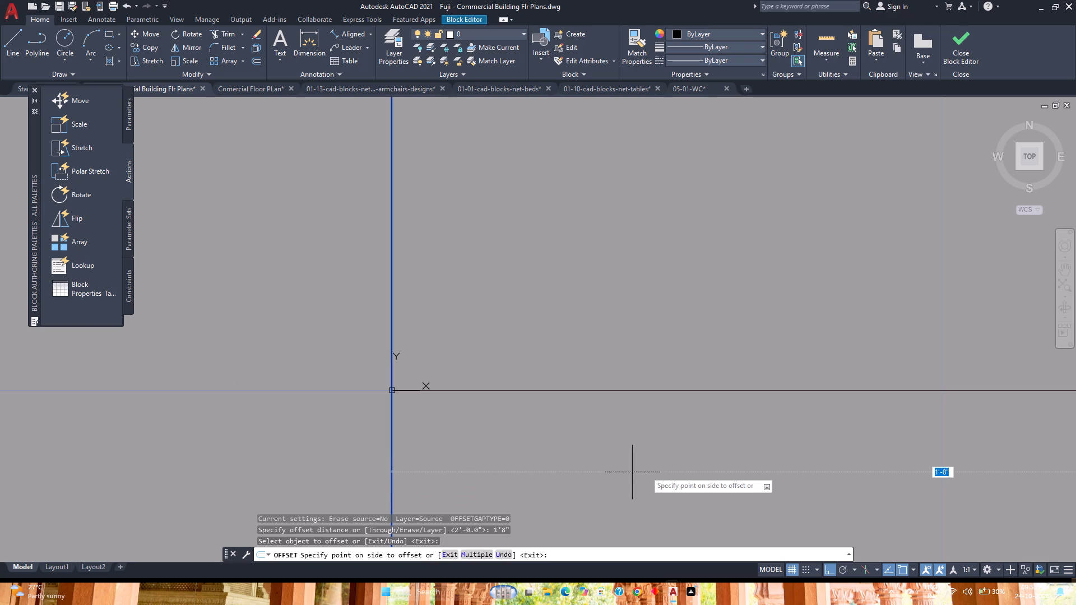
pyautogui.scroll(-7, 682, 467)
pyautogui.click(685, 468)
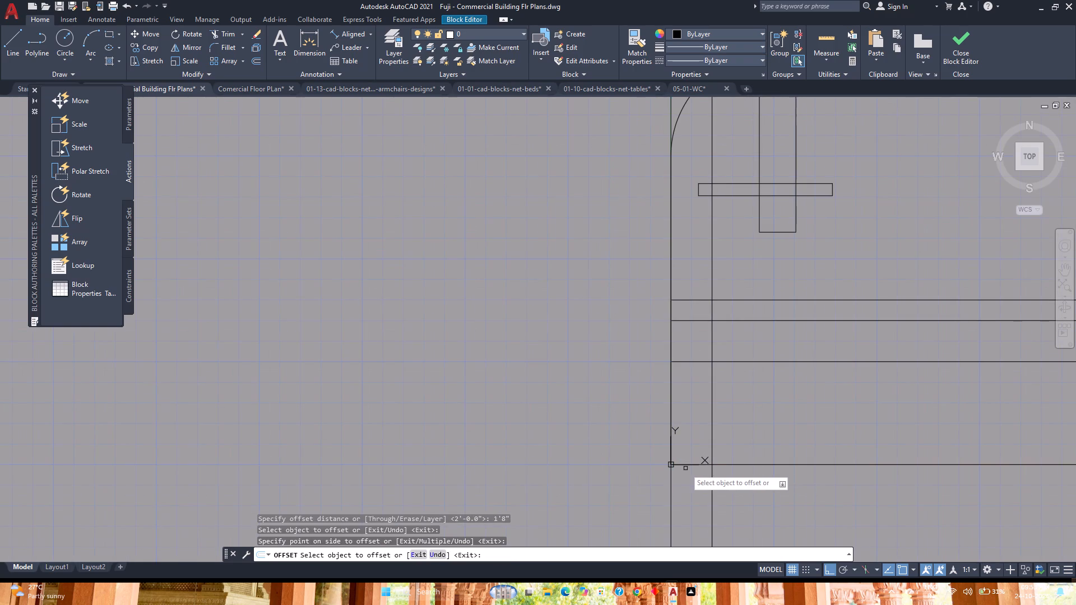
pyautogui.press('Escape')
# Scale the toilet group by reference from the origin corner, fitting the tank's width to the 1'8" spacing of the construction lines.
pyautogui.click(743, 463)
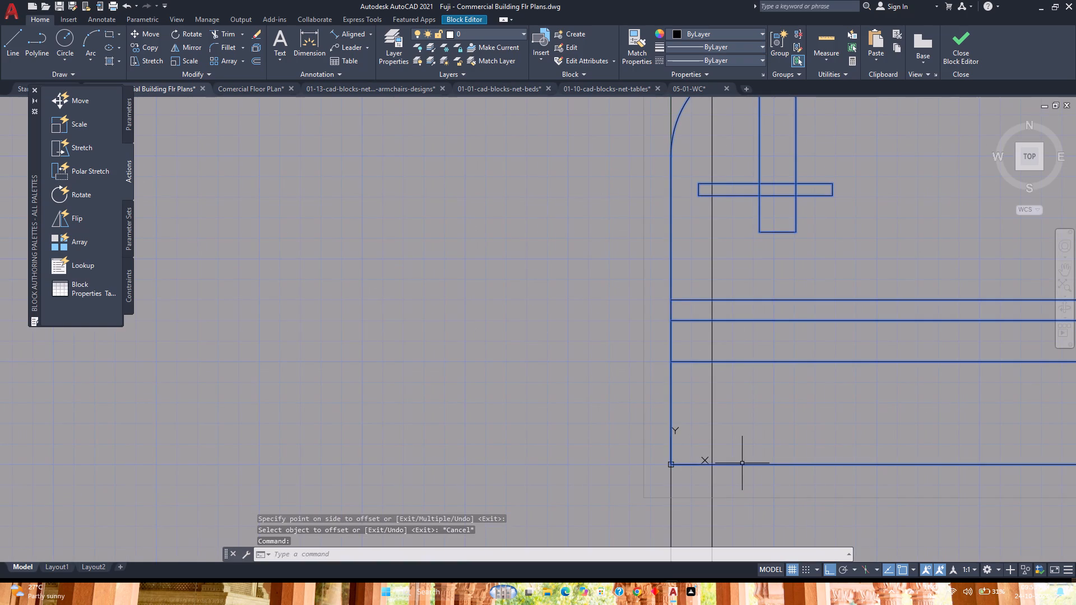
pyautogui.write('sc')
pyautogui.press('Return')
pyautogui.scroll(3, 662, 464)
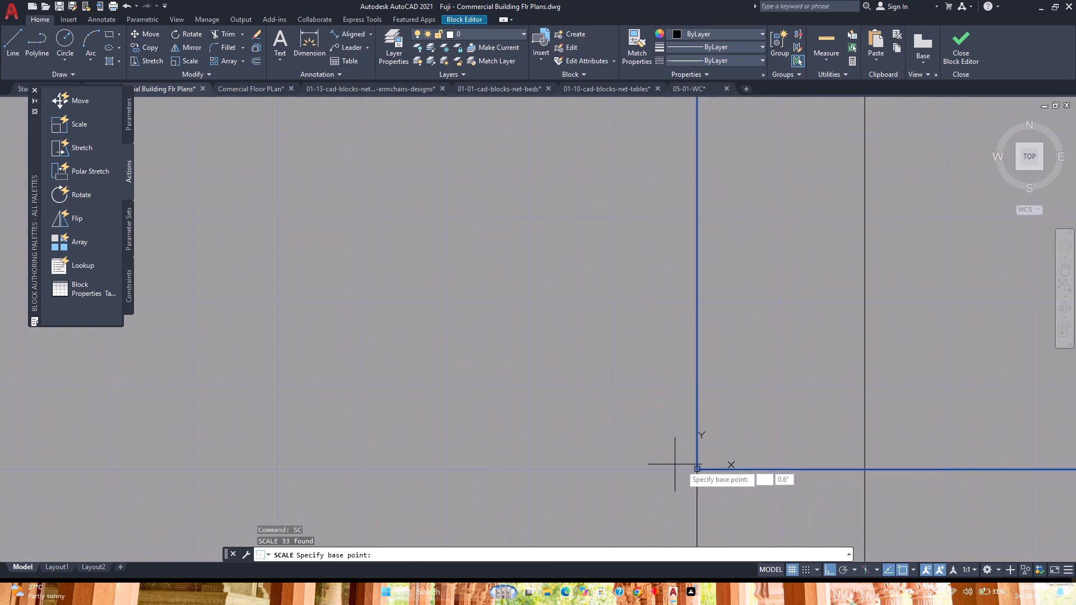
pyautogui.click(697, 472)
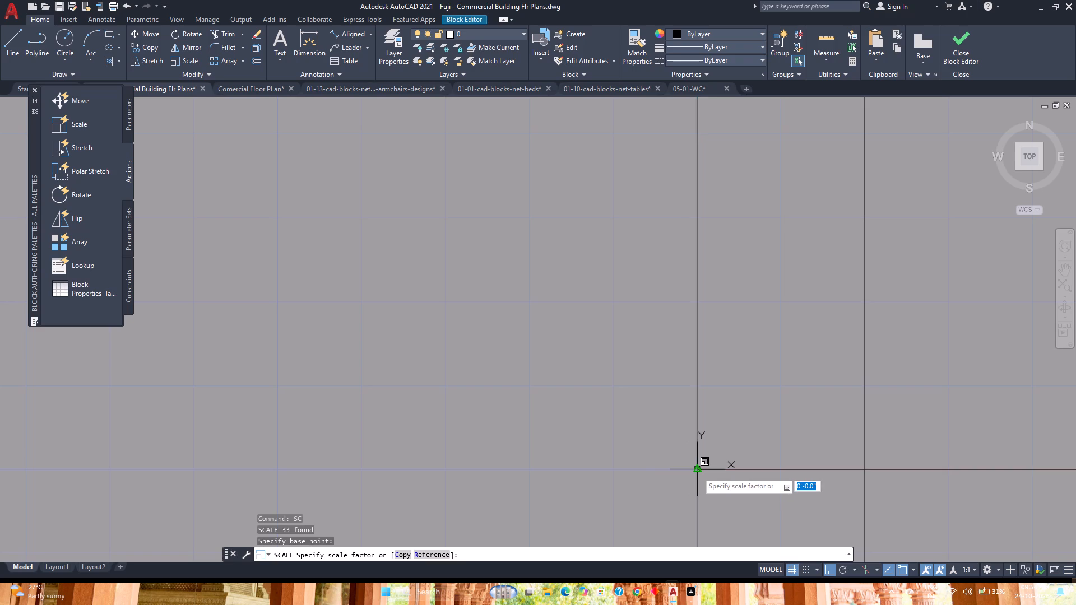
pyautogui.press('r')
pyautogui.press('Return')
pyautogui.click(697, 472)
pyautogui.scroll(-4, 698, 472)
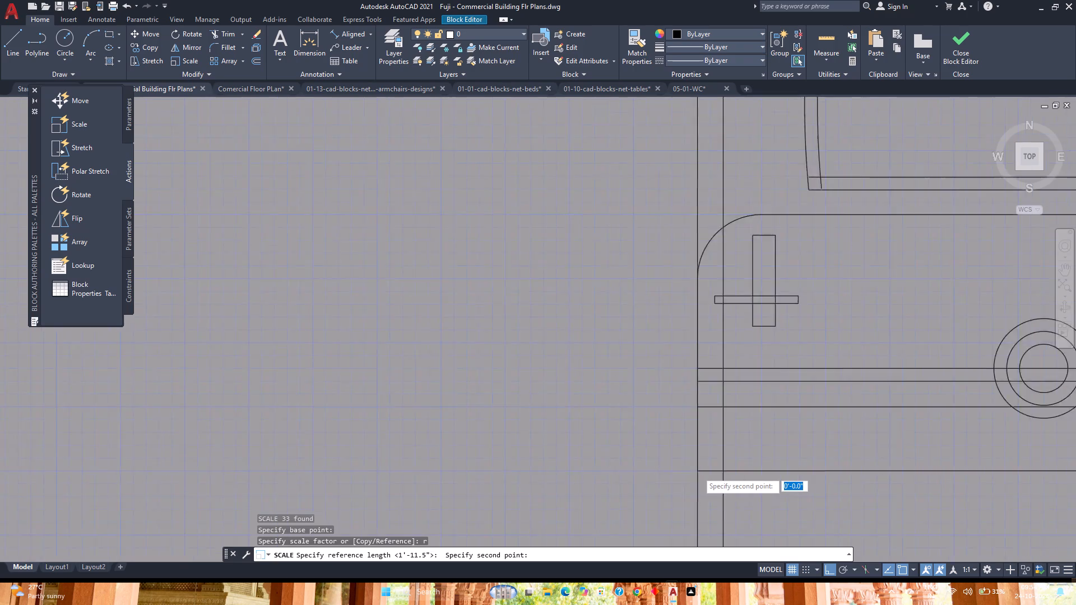
pyautogui.scroll(-5, 698, 472)
pyautogui.scroll(3, 596, 372)
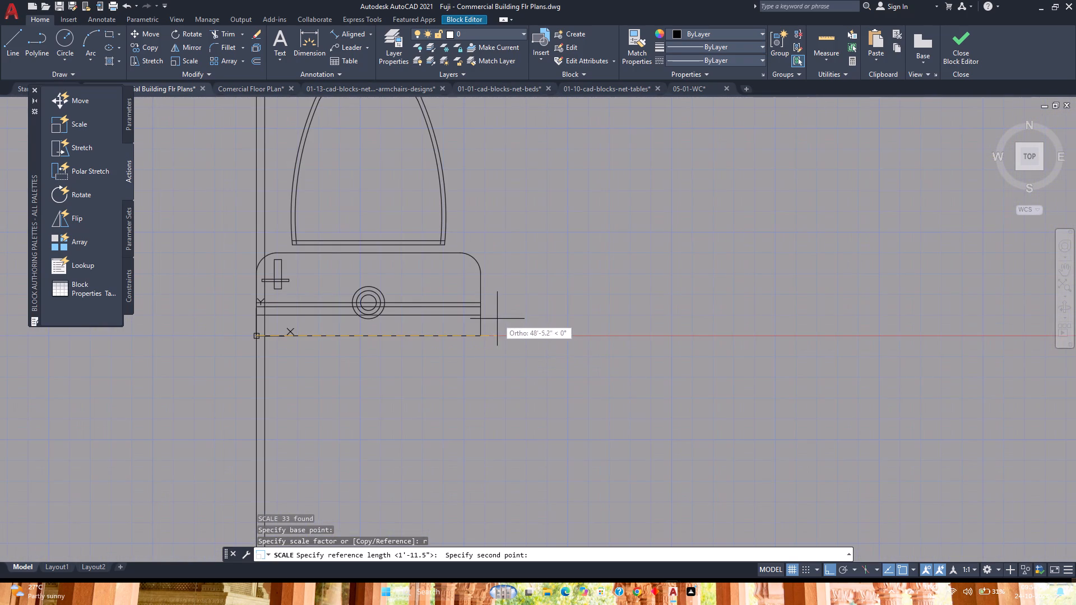
pyautogui.click(483, 335)
pyautogui.scroll(7, 253, 336)
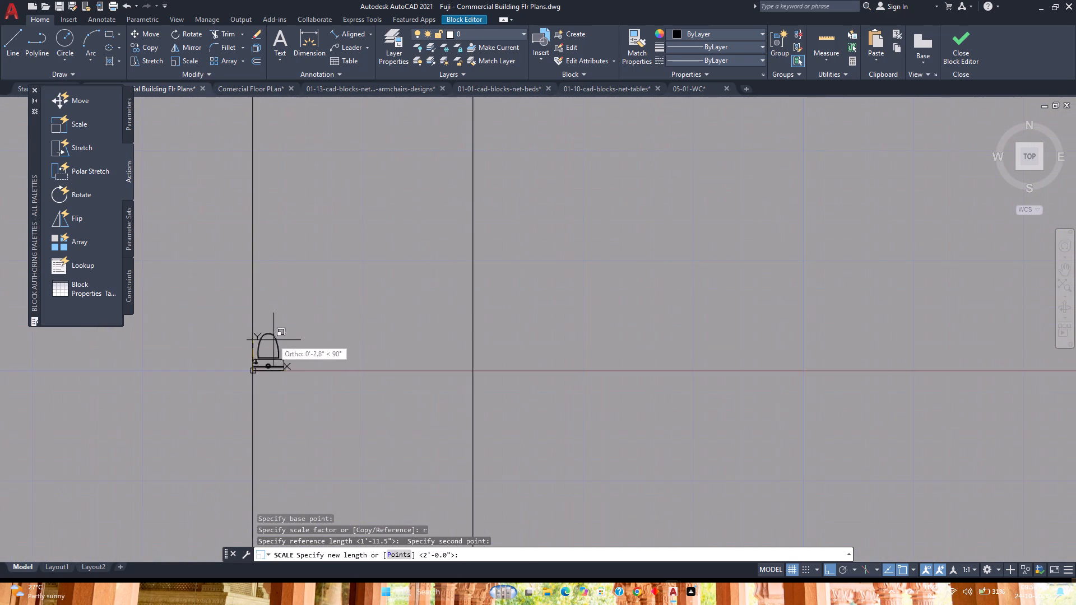
pyautogui.click(470, 370)
pyautogui.press('Escape')
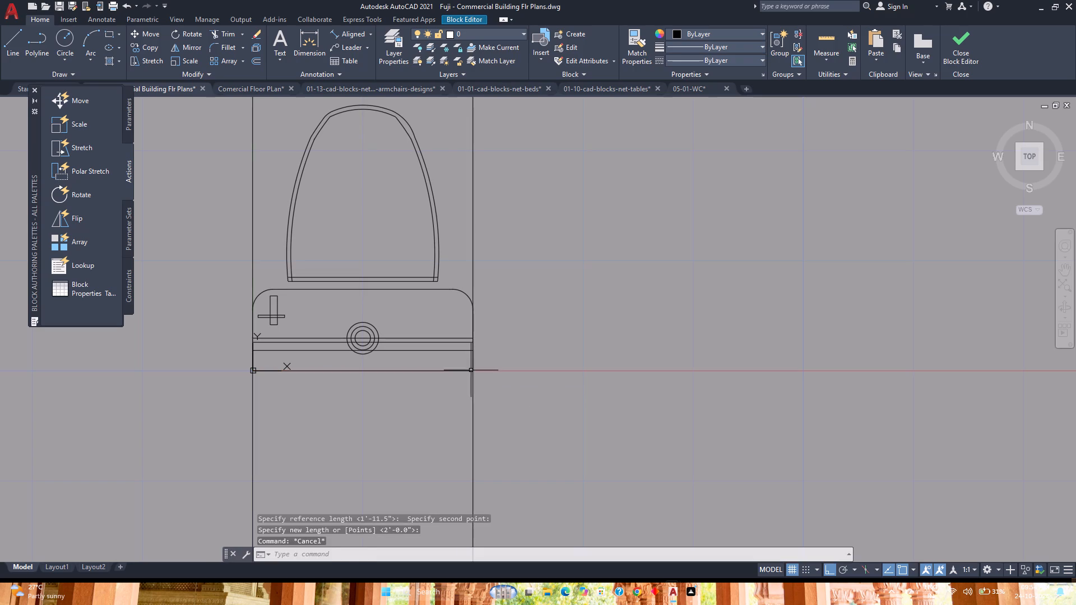
# Erase the two vertical construction lines and close the Block Editor.
pyautogui.click(506, 424)
pyautogui.click(163, 421)
pyautogui.press('Delete')
pyautogui.scroll(-2, 384, 423)
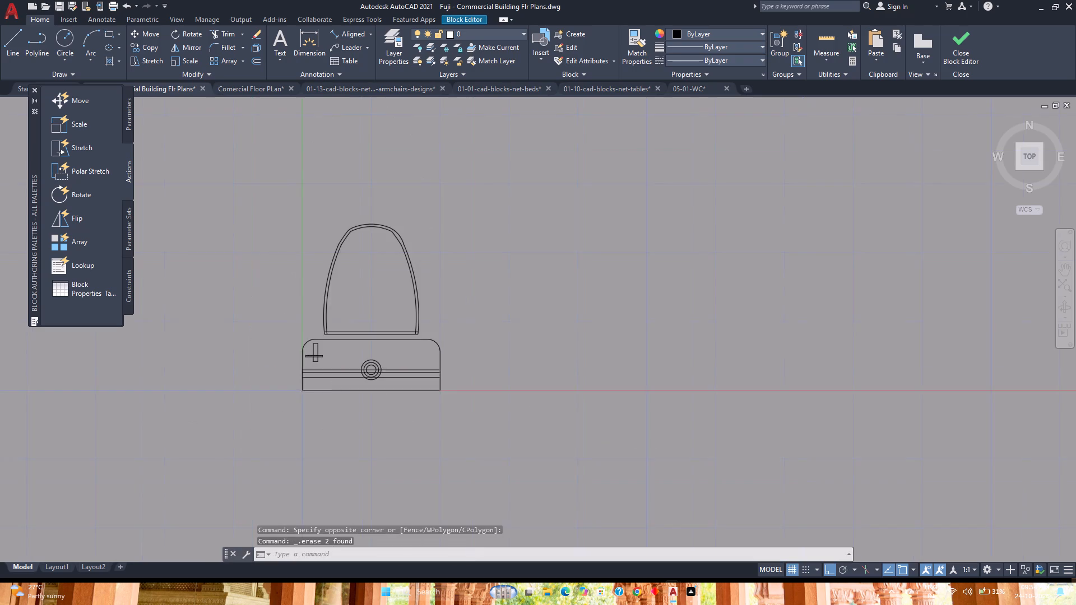
pyautogui.moveTo(384, 423); pyautogui.dragTo(590, 399, button='middle')
pyautogui.click(952, 53)
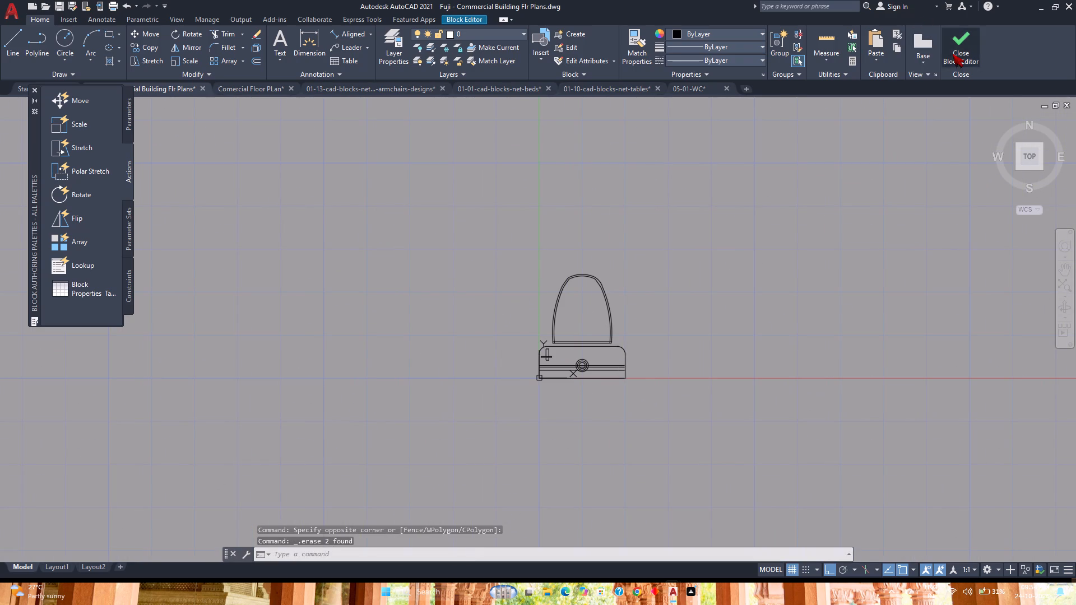
# Save the changes to the resized toilet block on leaving the Block Editor.
pyautogui.click(572, 260)
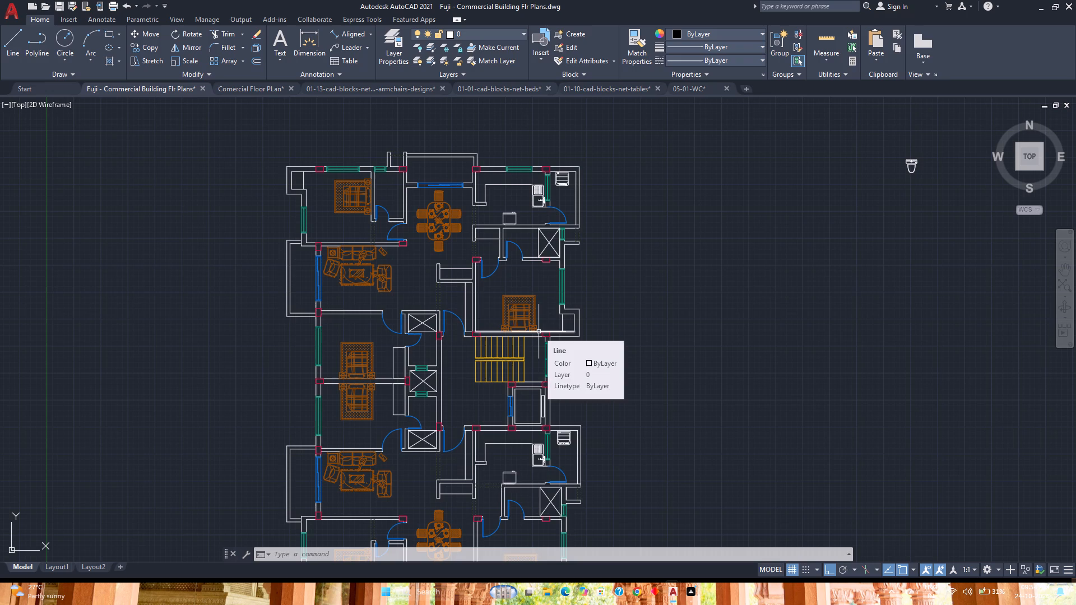
# Move the toilet by its tank's back corner to the crossed rectangle's inner wall corner in the upper unit's kitchen-side bathroom.
pyautogui.click(907, 162)
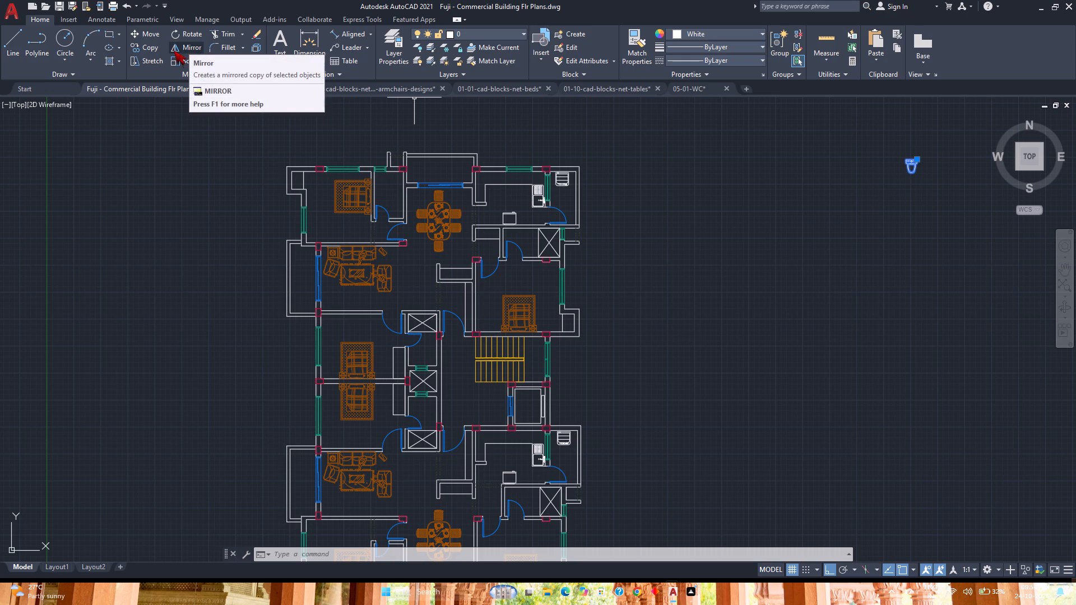
pyautogui.click(157, 36)
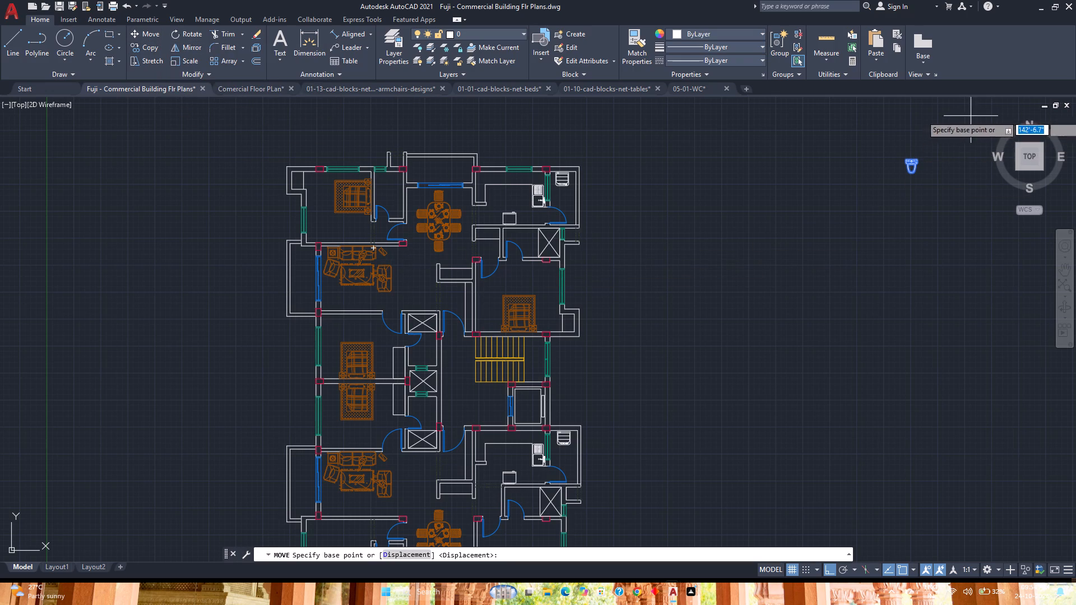
pyautogui.scroll(5, 927, 145)
pyautogui.scroll(3, 847, 232)
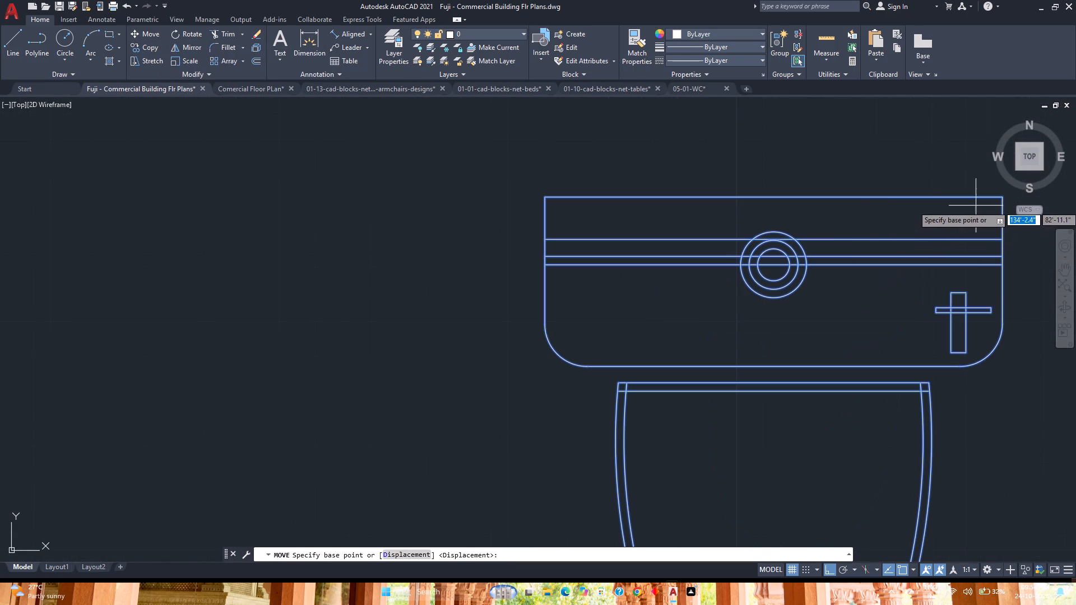
pyautogui.moveTo(887, 230); pyautogui.dragTo(681, 258, button='middle')
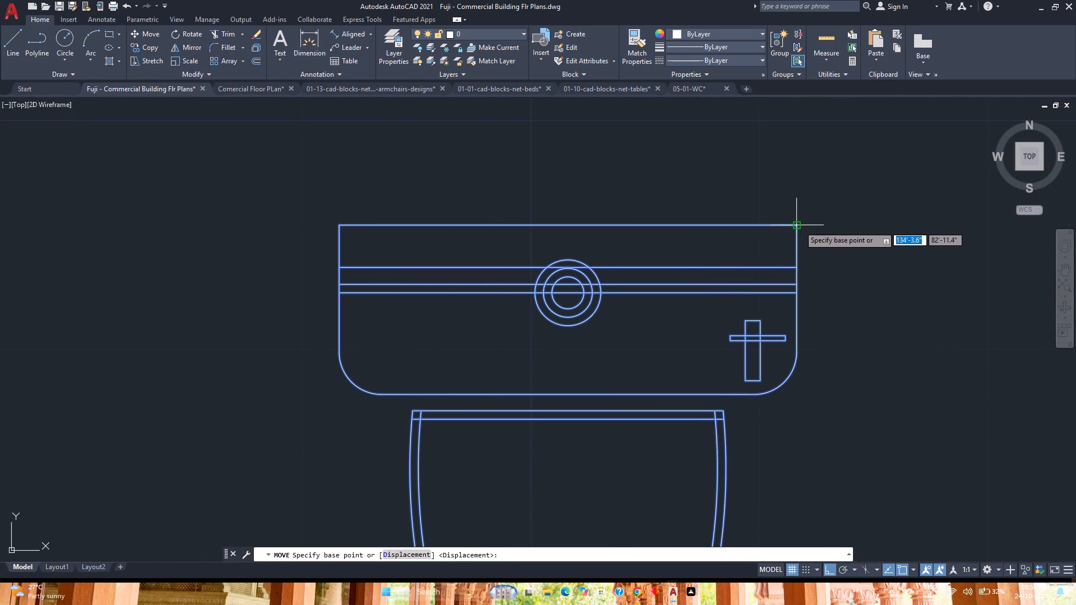
pyautogui.click(797, 227)
pyautogui.scroll(-9, 797, 227)
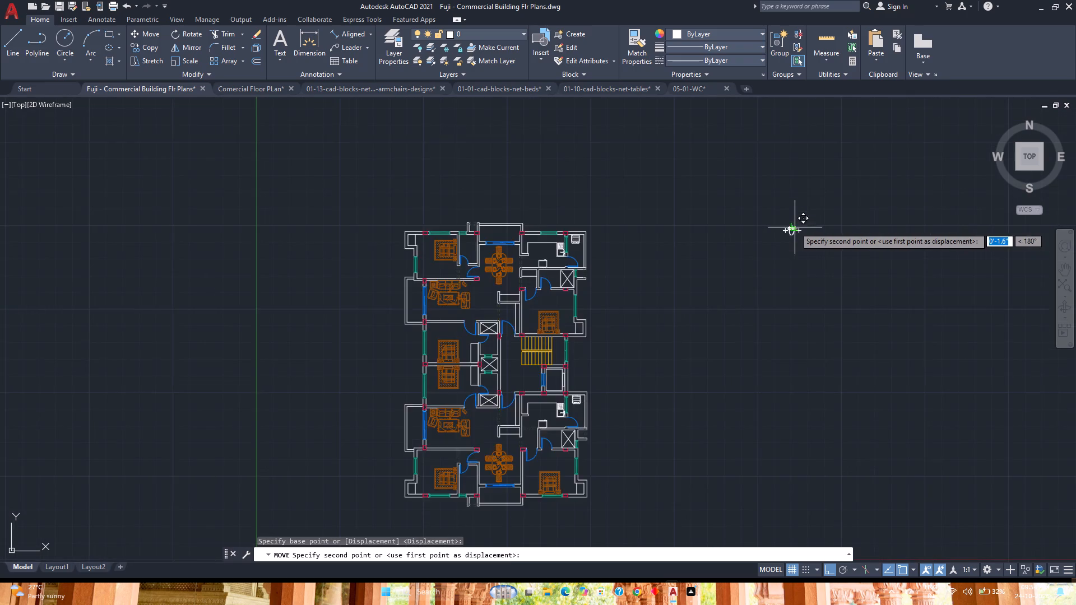
pyautogui.scroll(-1, 795, 227)
pyautogui.scroll(4, 630, 254)
pyautogui.scroll(3, 752, 257)
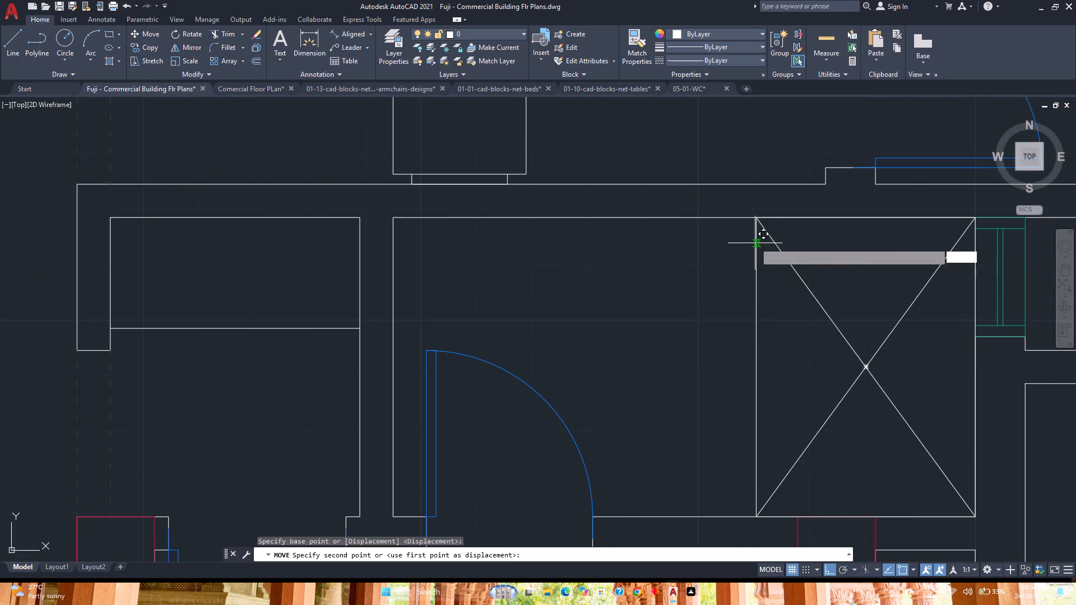
pyautogui.click(755, 218)
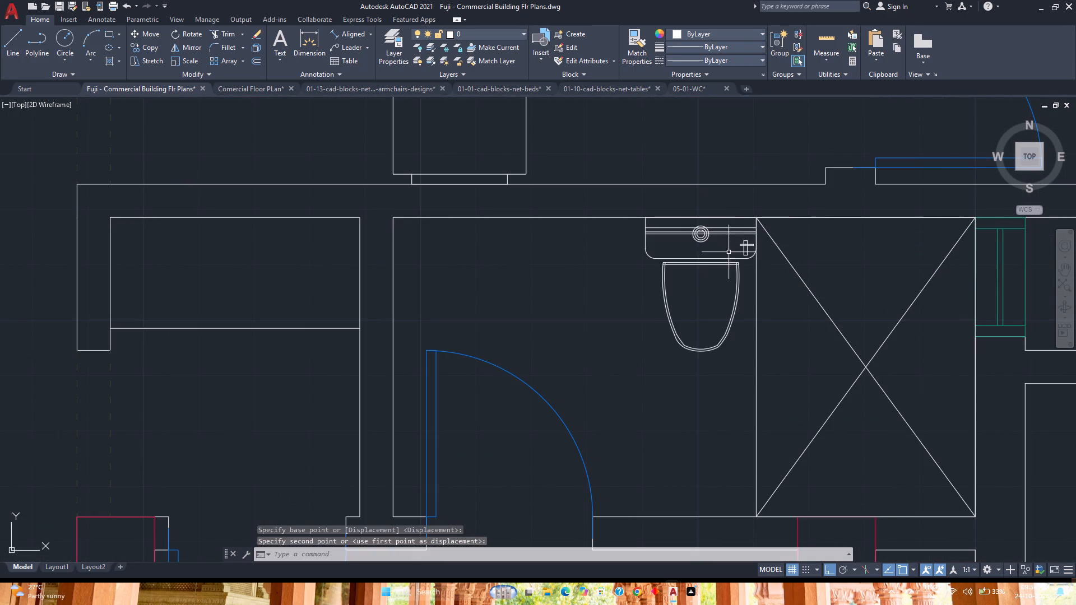
# Move the toilet 9" along the back wall, away from the crossed rectangle.
pyautogui.click(729, 257)
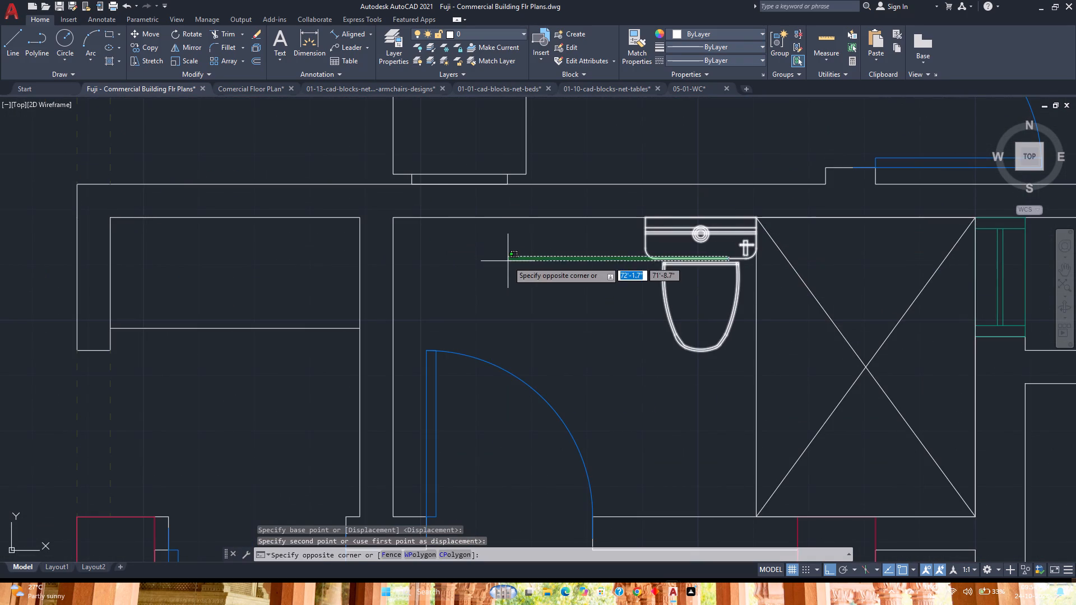
pyautogui.click(501, 249)
pyautogui.click(149, 38)
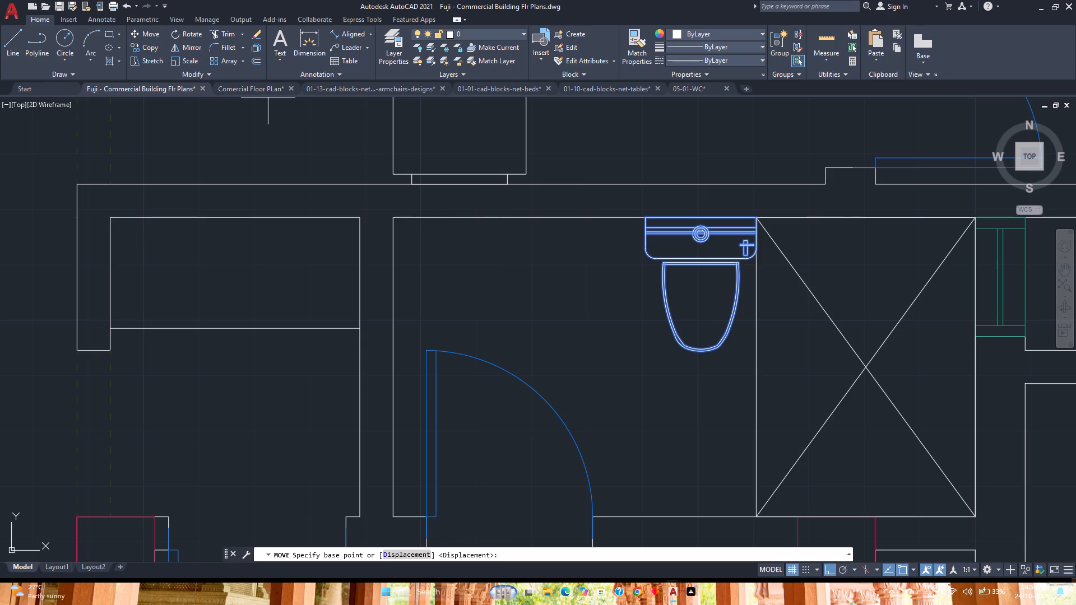
pyautogui.scroll(3, 758, 222)
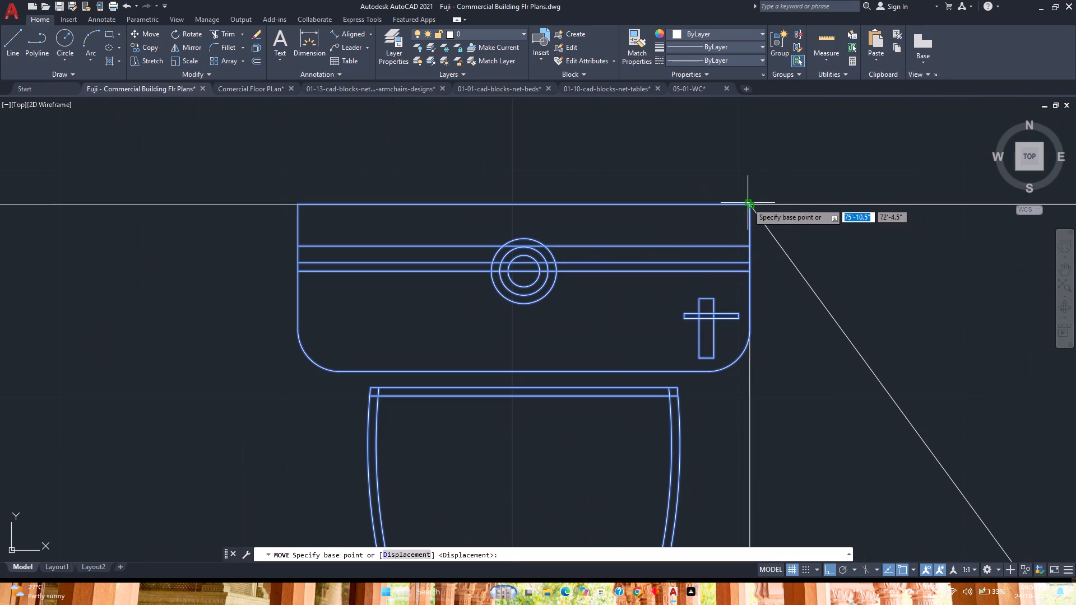
pyautogui.click(748, 203)
pyautogui.scroll(-3, 632, 207)
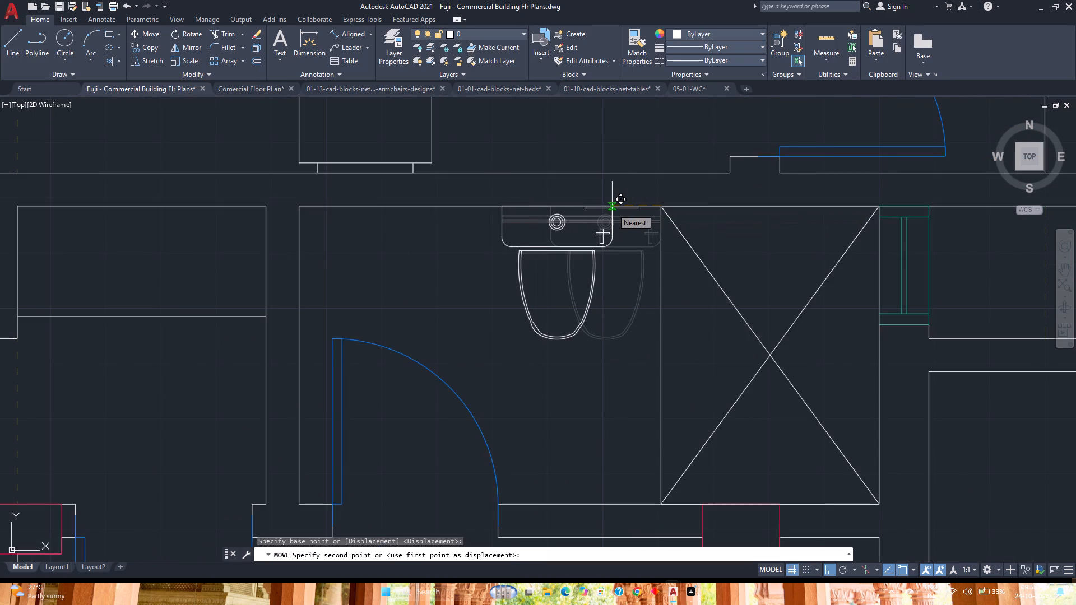
pyautogui.press('9')
pyautogui.press('Return')
pyautogui.scroll(-2, 612, 208)
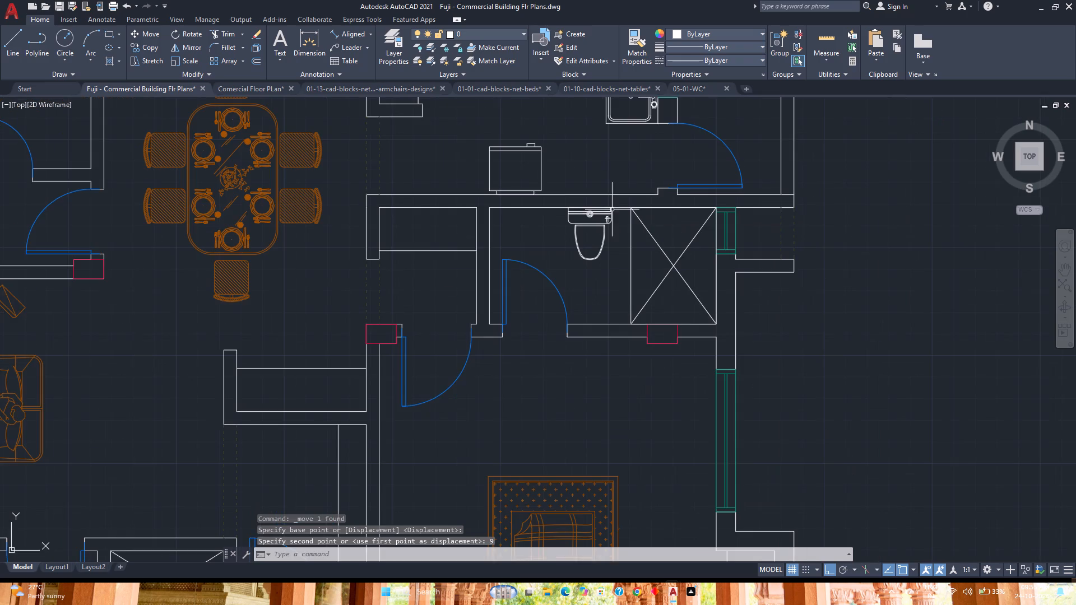
# Move the toilet from the upper unit's bathroom to the matching lower unit's bathroom, using the crossed rectangles' centres as reference points.
pyautogui.moveTo(612, 243); pyautogui.dragTo(598, 231, button='middle')
pyautogui.click(598, 231)
pyautogui.click(554, 226)
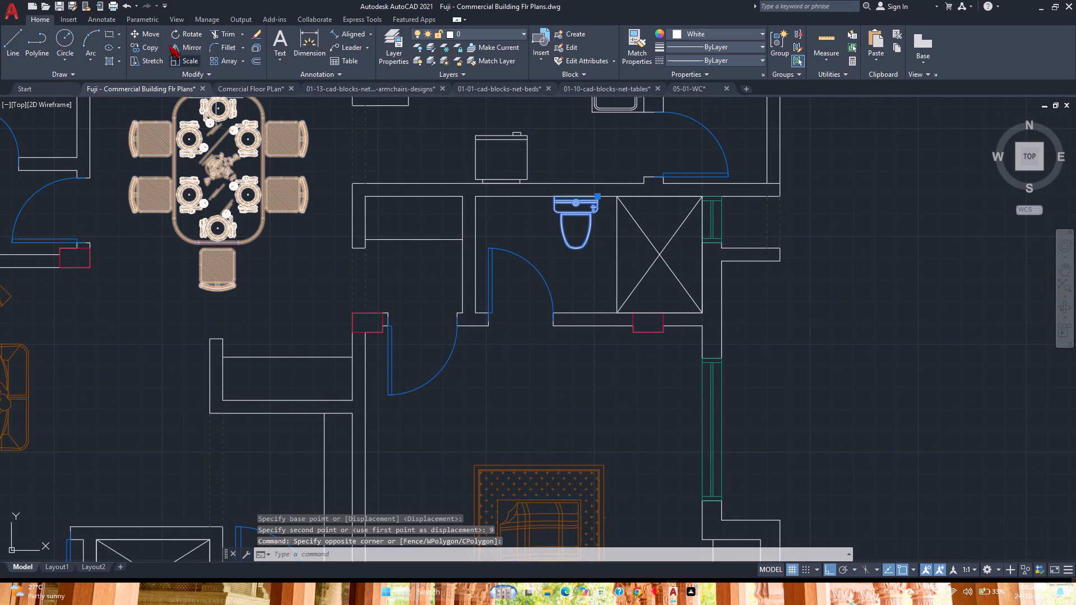
pyautogui.click(151, 36)
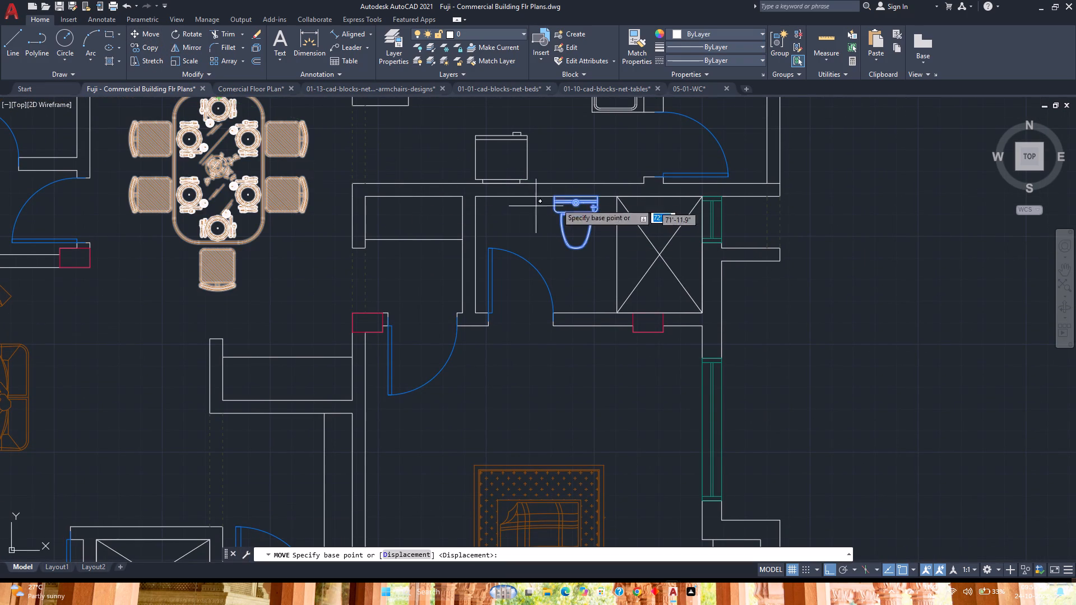
pyautogui.click(658, 253)
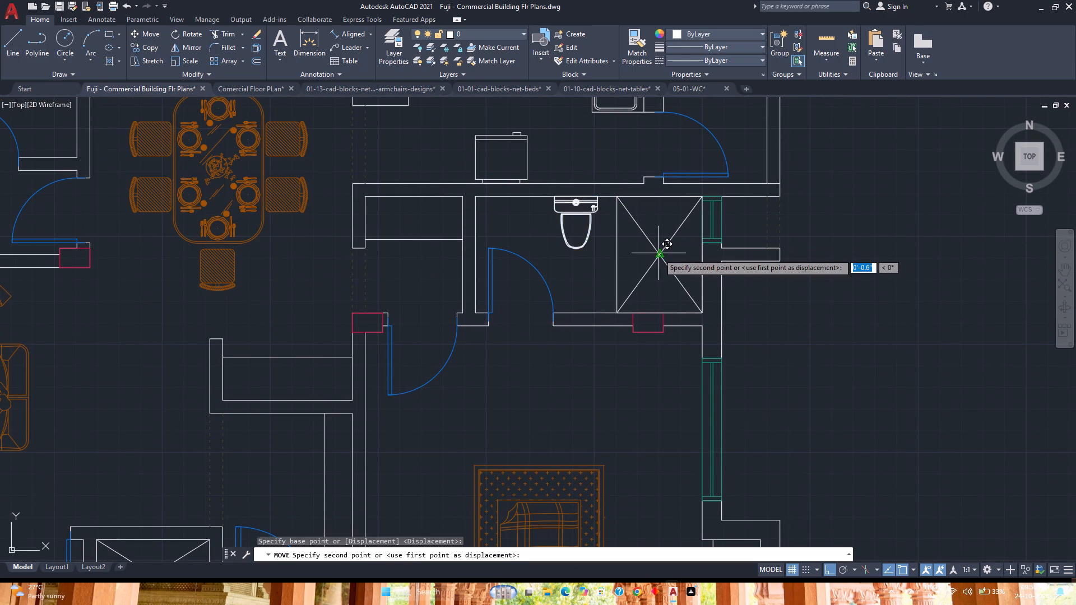
pyautogui.scroll(-3, 658, 253)
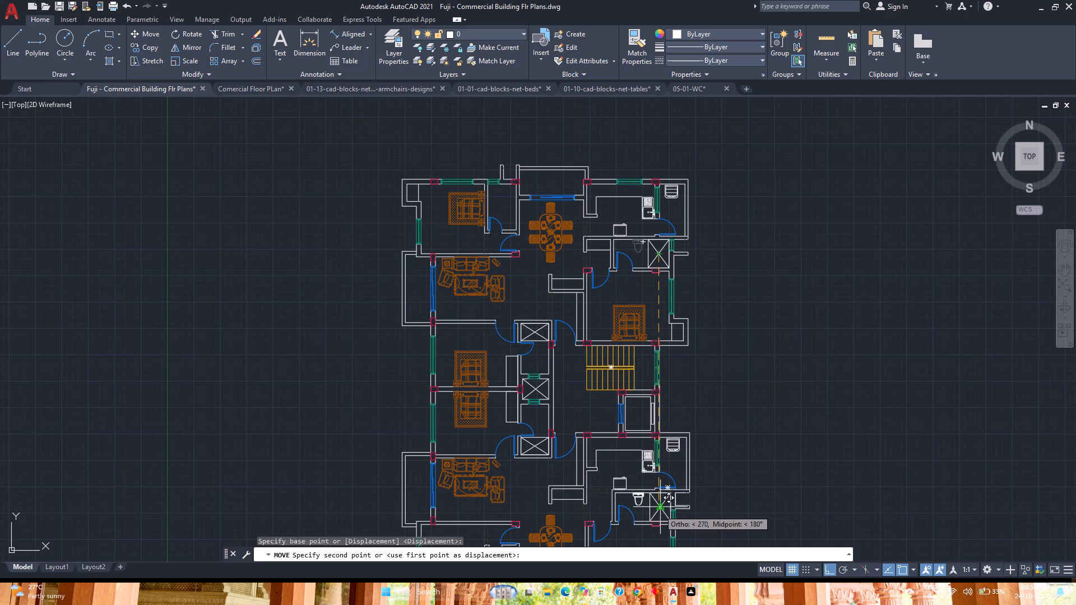
pyautogui.click(660, 509)
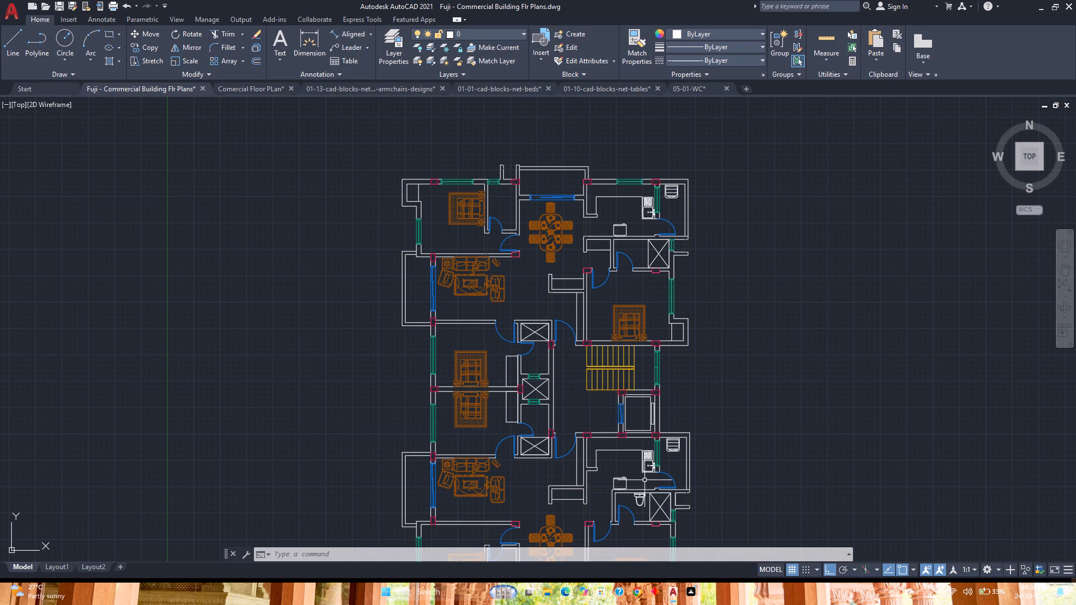
# Copy the crossed rectangle from the lower unit's central bathroom into the outer-wall corner of the bathroom beside the lowest bedroom.
pyautogui.scroll(-1, 644, 480)
pyautogui.moveTo(637, 508); pyautogui.dragTo(593, 370, button='middle')
pyautogui.middleClick(593, 370)
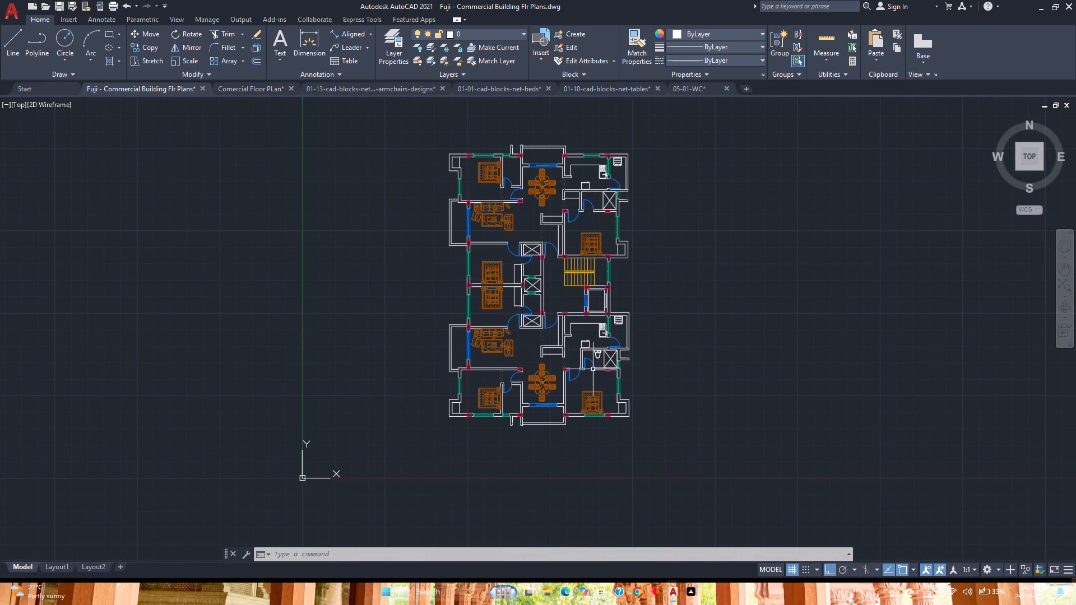
pyautogui.click(536, 322)
pyautogui.scroll(3, 536, 322)
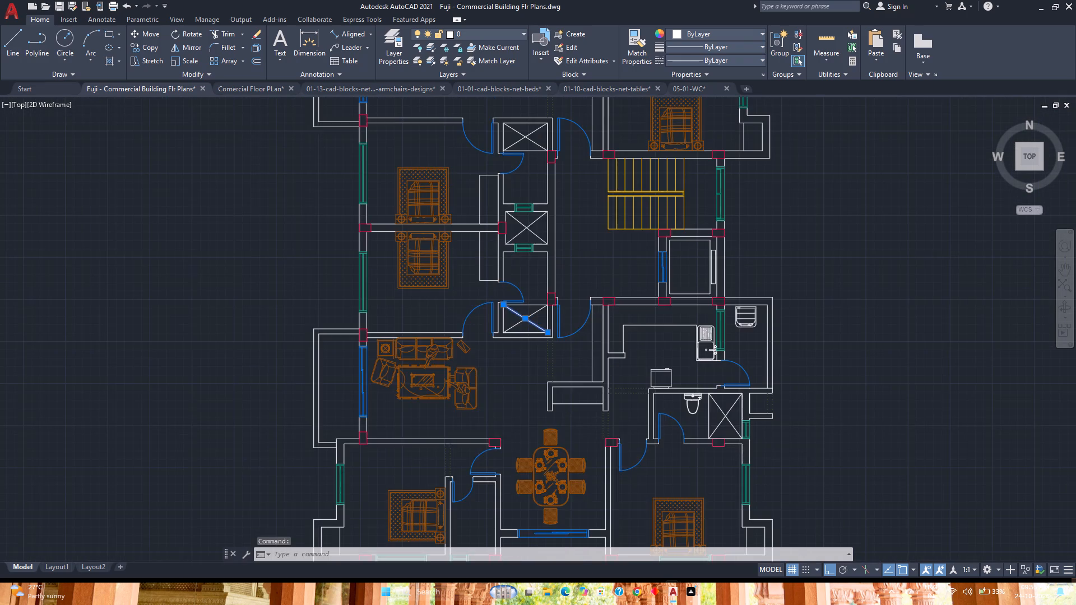
pyautogui.click(536, 322)
pyautogui.click(527, 292)
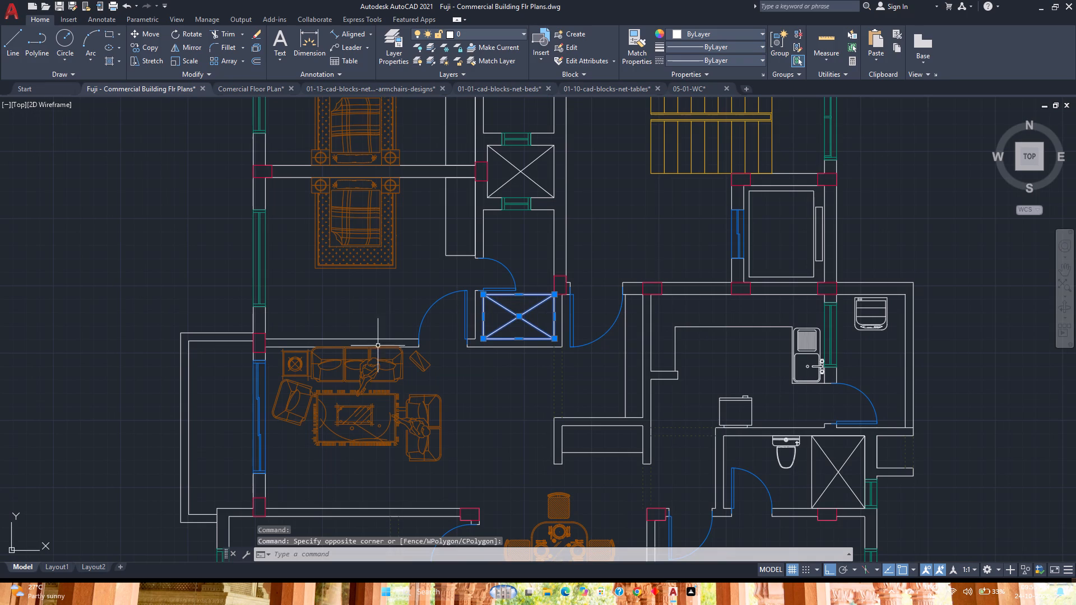
pyautogui.click(148, 49)
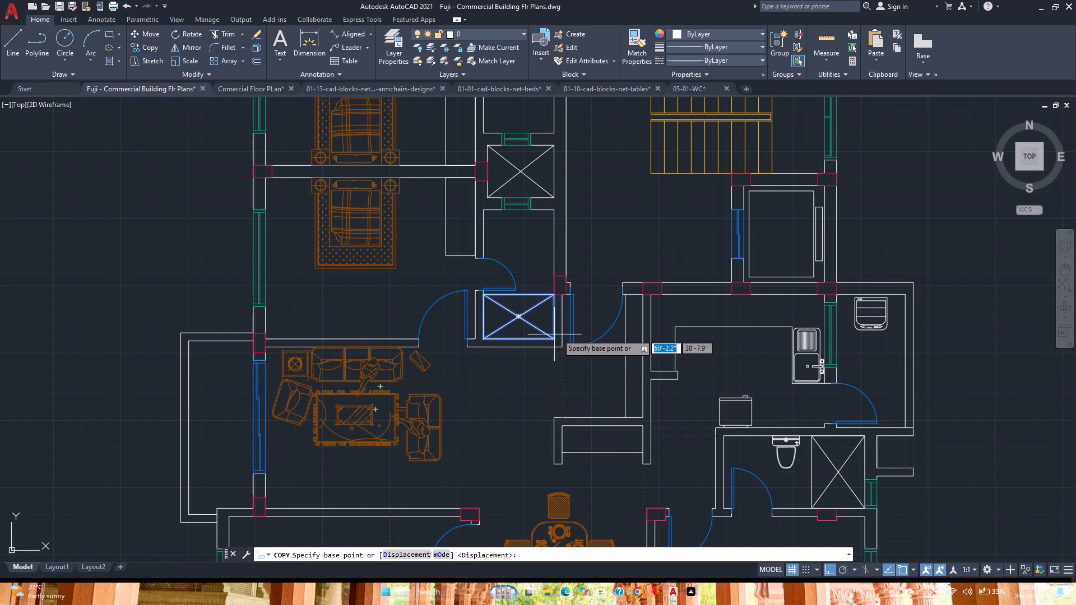
pyautogui.scroll(3, 559, 333)
pyautogui.click(549, 352)
pyautogui.scroll(-5, 549, 352)
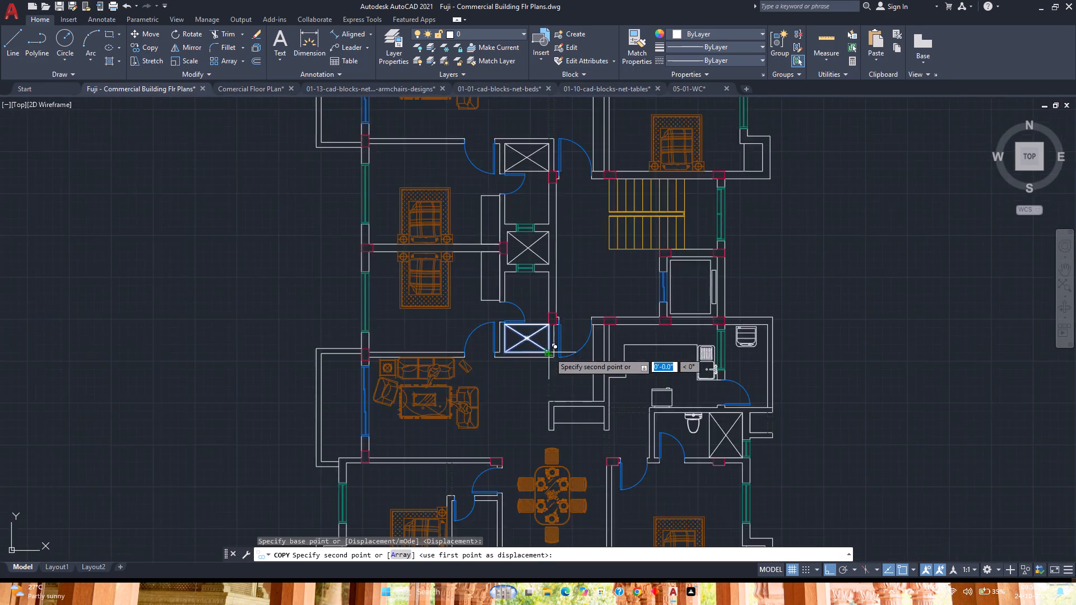
pyautogui.scroll(-2, 549, 352)
pyautogui.scroll(4, 544, 411)
pyautogui.scroll(3, 490, 388)
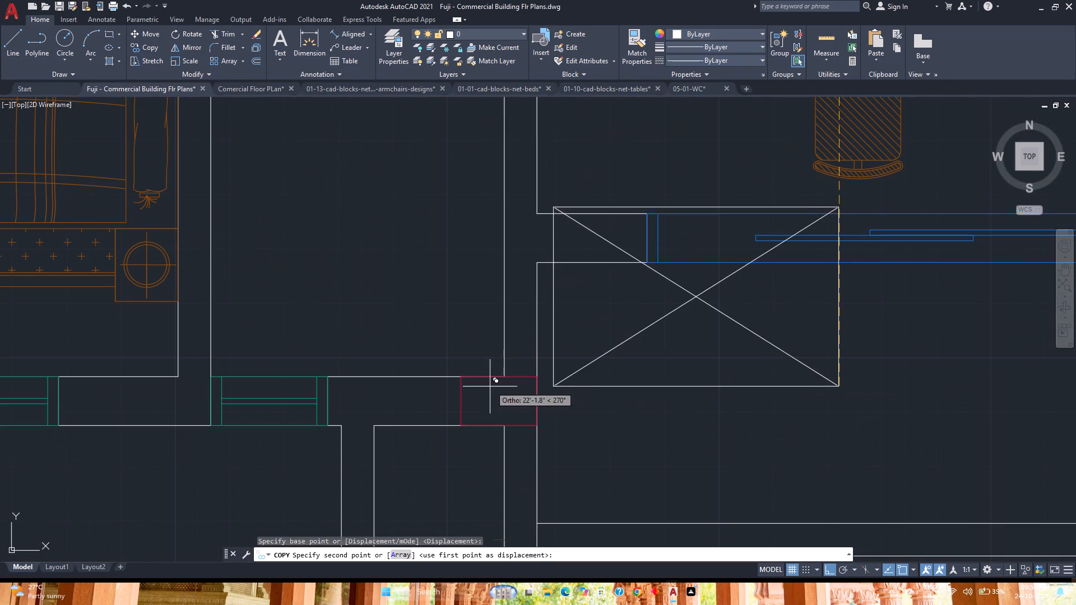
pyautogui.click(504, 375)
pyautogui.scroll(-7, 504, 375)
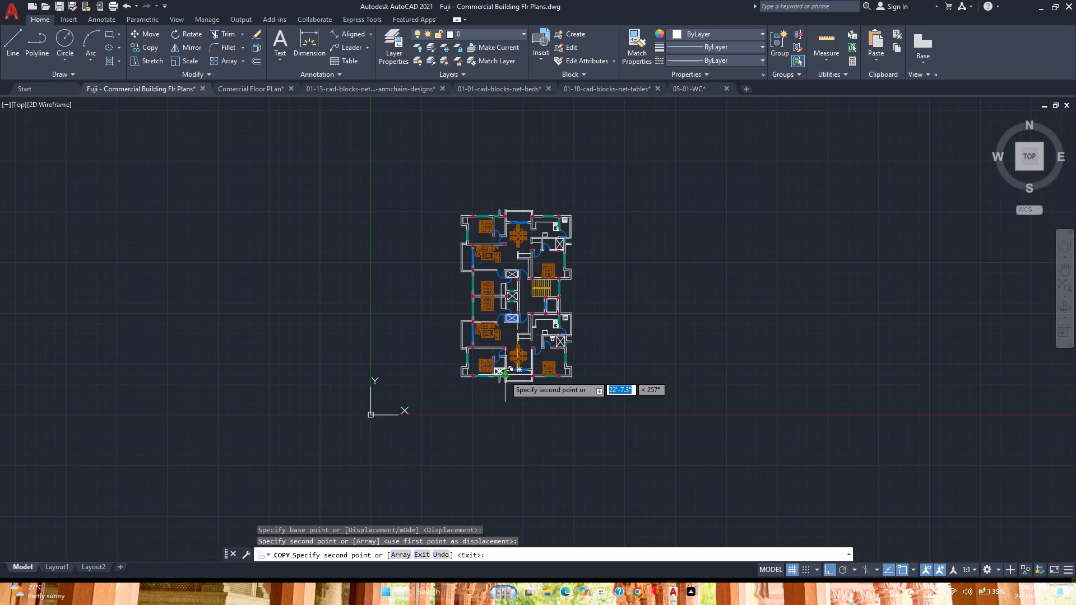
pyautogui.scroll(3, 489, 229)
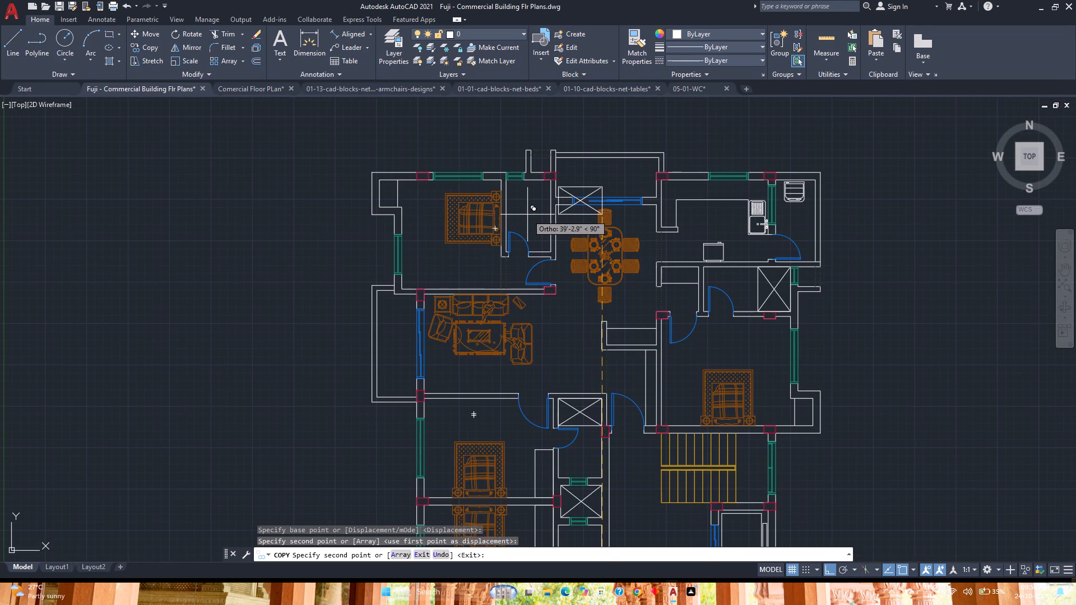
pyautogui.press('Escape')
# Copy the crossed rectangle from the upper unit's central bathroom into the outer-wall corner of the bathroom beside the topmost bedroom.
pyautogui.scroll(-1, 531, 215)
pyautogui.scroll(-1, 540, 327)
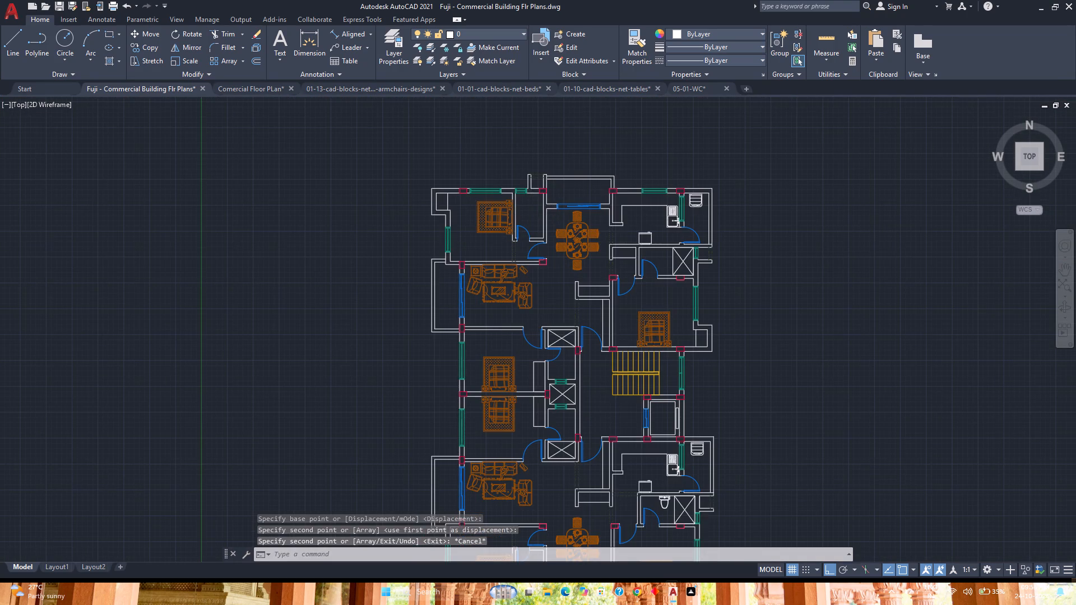
pyautogui.middleClick(551, 387)
pyautogui.middleClick(550, 383)
pyautogui.scroll(2, 555, 331)
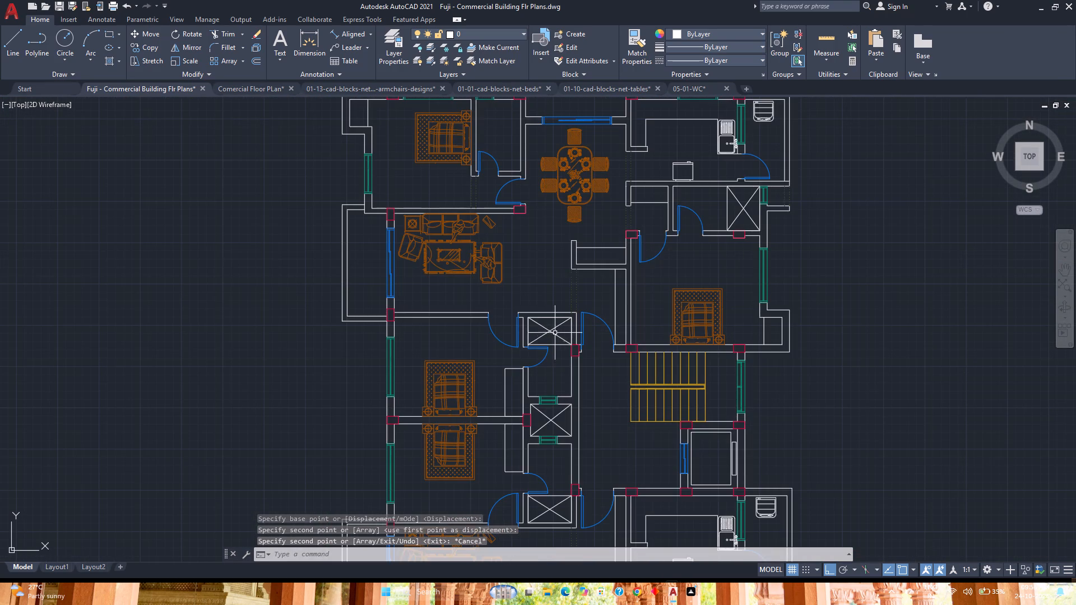
pyautogui.scroll(4, 558, 345)
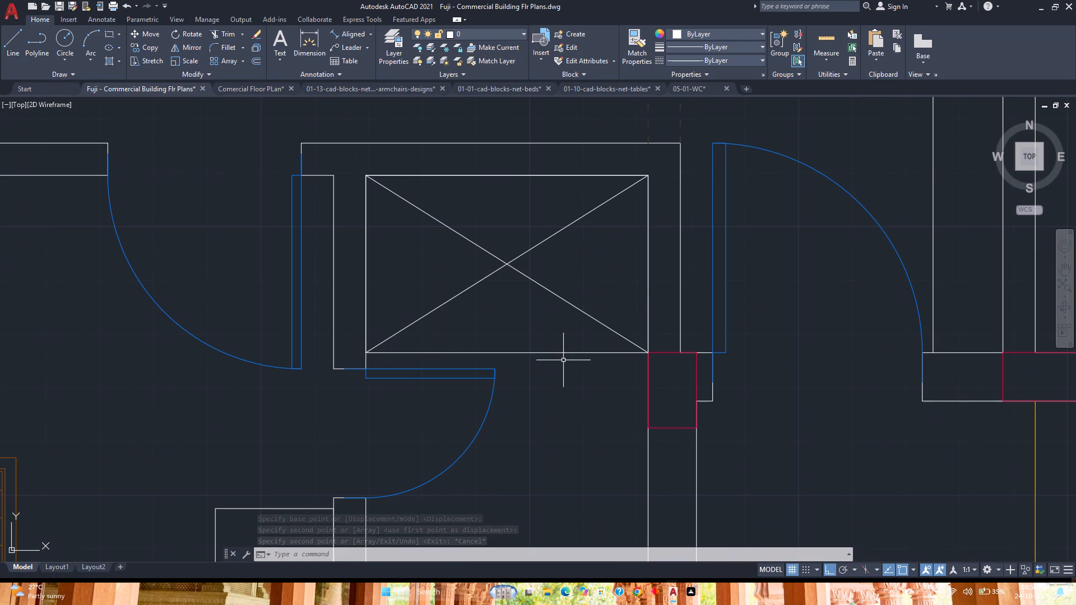
pyautogui.click(563, 360)
pyautogui.click(480, 245)
pyautogui.scroll(-3, 480, 245)
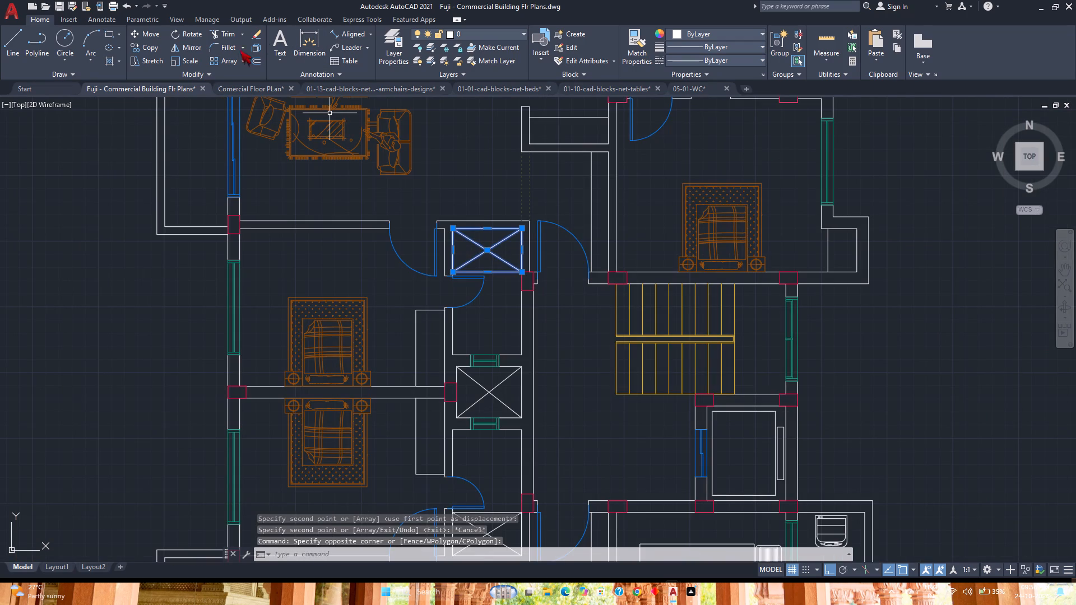
pyautogui.click(155, 47)
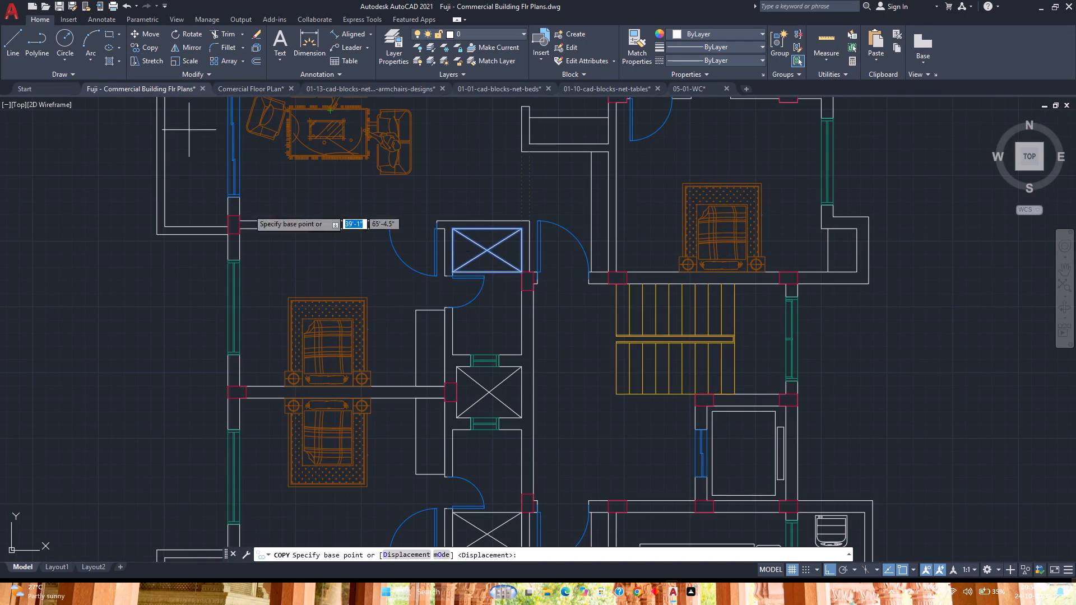
pyautogui.scroll(3, 502, 239)
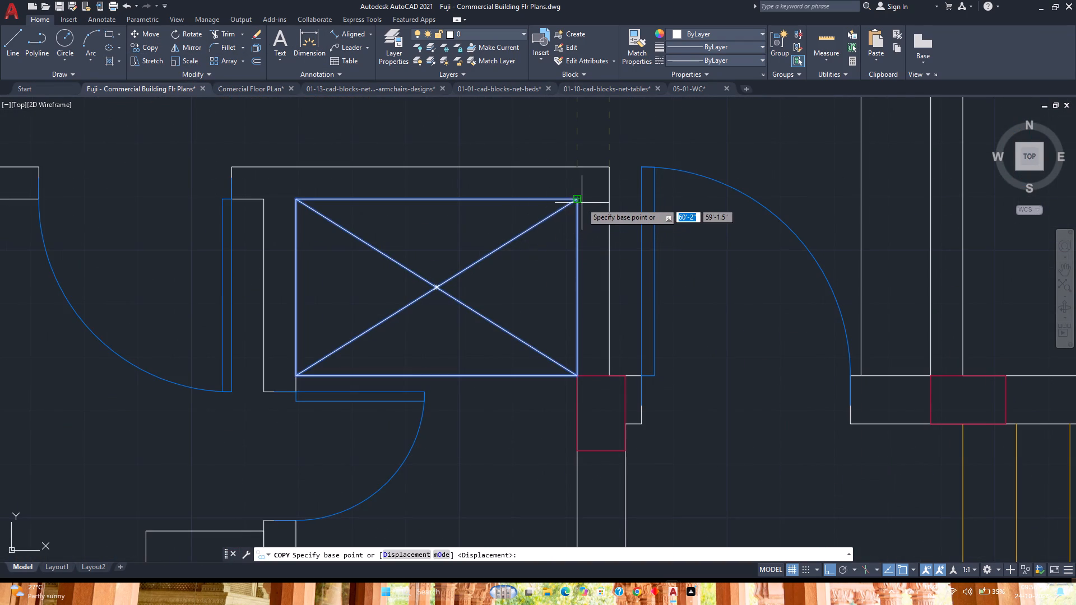
pyautogui.click(579, 200)
pyautogui.scroll(-6, 578, 200)
pyautogui.moveTo(578, 200); pyautogui.dragTo(558, 357, button='middle')
pyautogui.middleClick(558, 357)
pyautogui.scroll(3, 523, 264)
pyautogui.scroll(4, 567, 304)
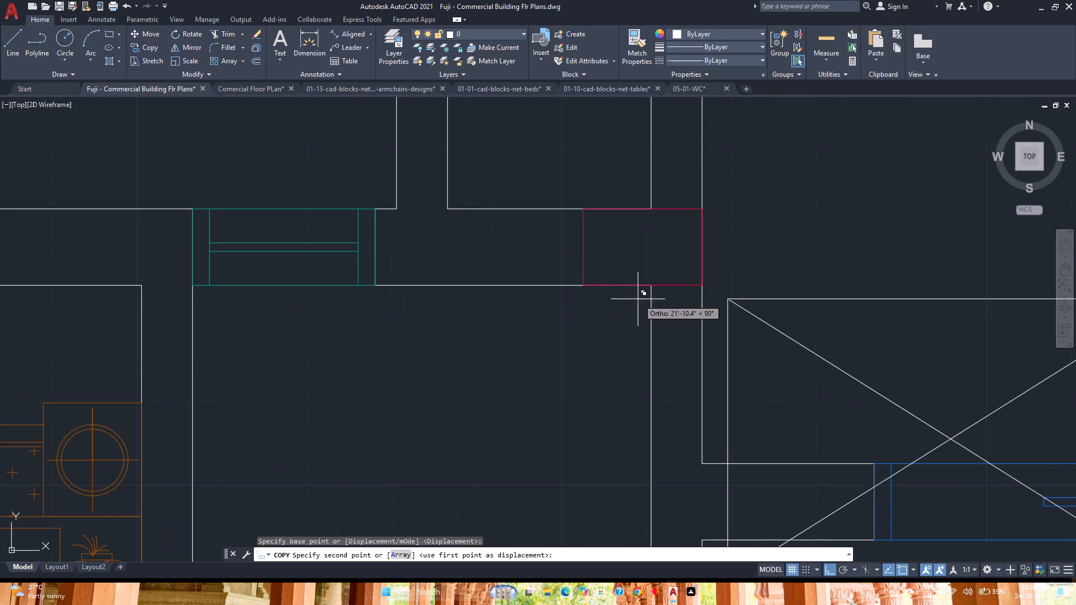
pyautogui.click(652, 288)
pyautogui.scroll(-4, 652, 288)
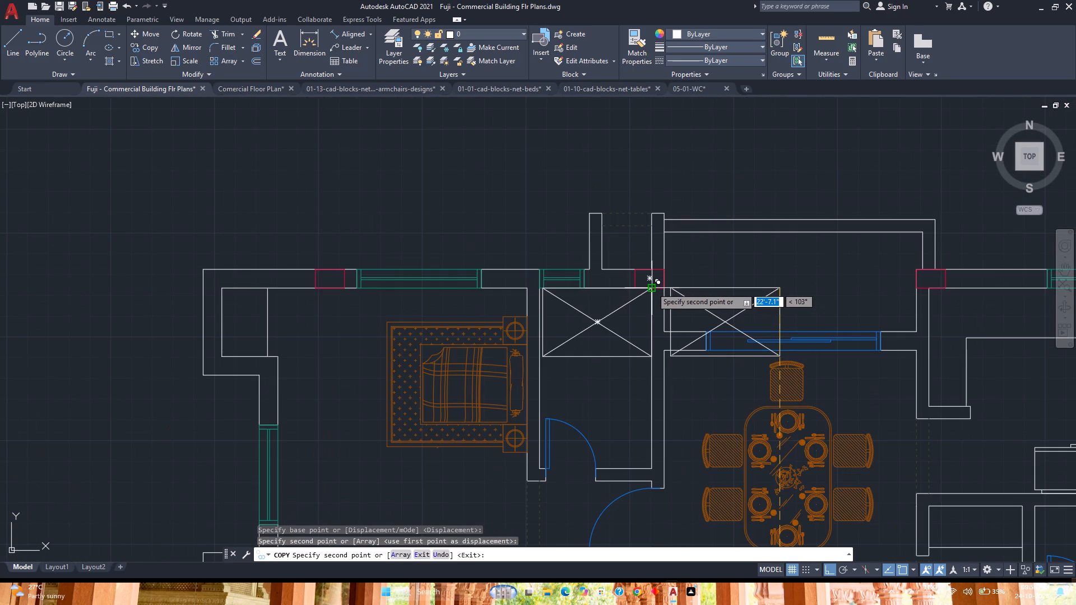
pyautogui.press('Escape')
# Save the floor plan drawing.
pyautogui.scroll(-2, 652, 287)
pyautogui.moveTo(634, 332); pyautogui.dragTo(526, 240, button='middle')
pyautogui.middleClick(526, 240)
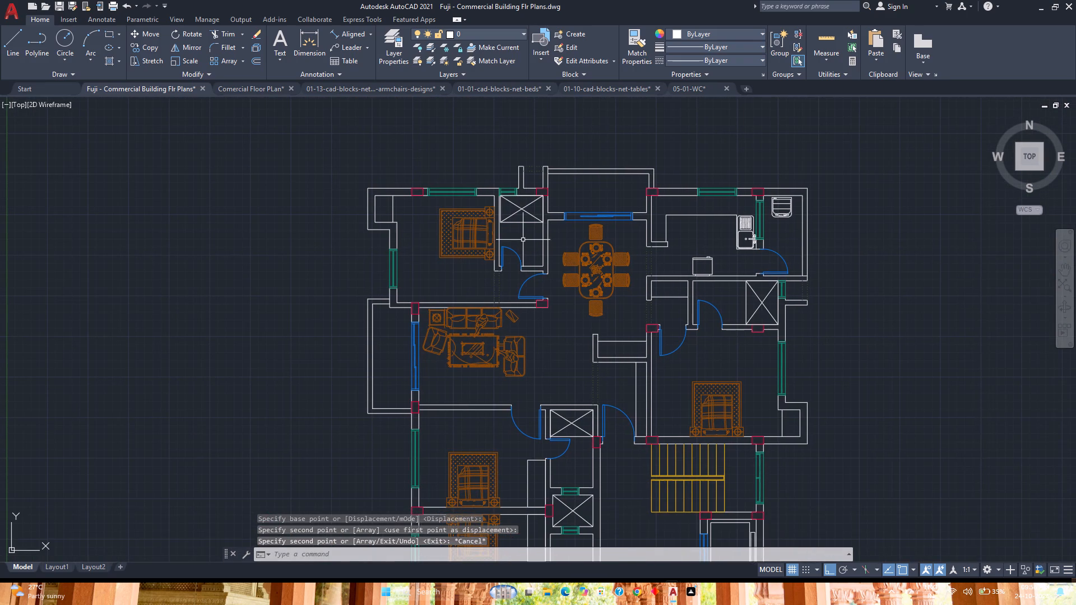
pyautogui.hotkey('ctrl', 's')
pyautogui.scroll(-2, 521, 266)
pyautogui.scroll(1, 565, 303)
pyautogui.moveTo(565, 302); pyautogui.dragTo(502, 239, button='middle')
pyautogui.middleClick(502, 239)
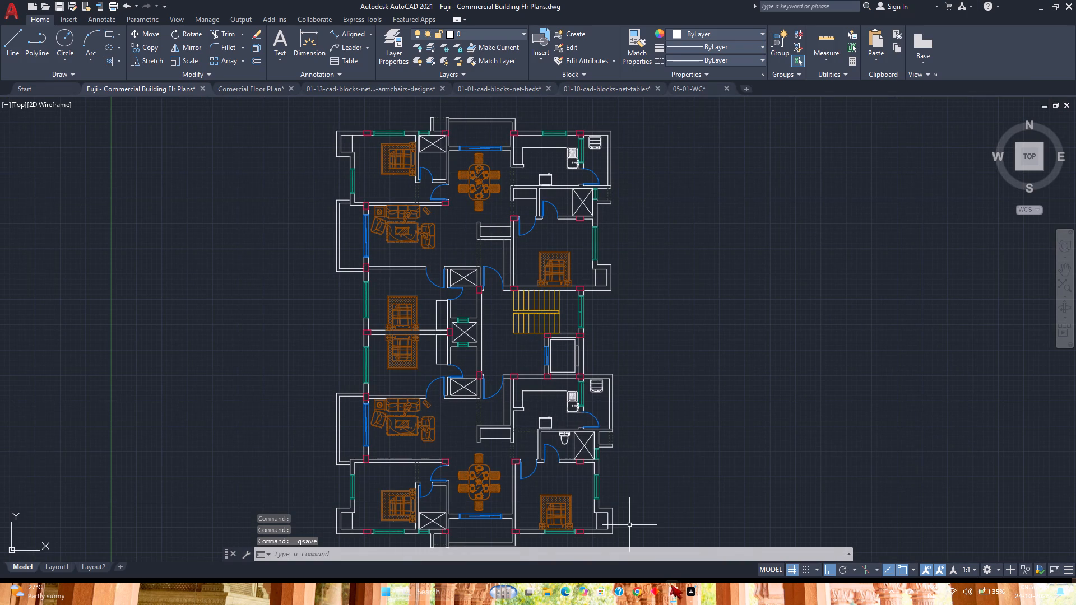
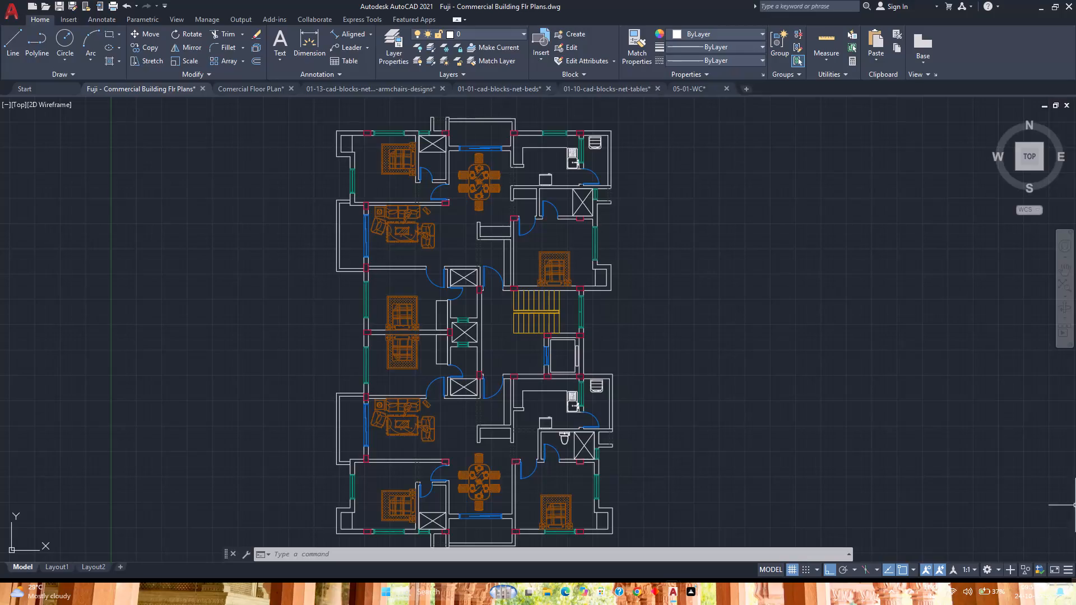
# Copy the toilet from the lower unit's bathroom to the matching upper unit's bathroom, using the crossed rectangles' corners as reference points.
pyautogui.scroll(1, 536, 313)
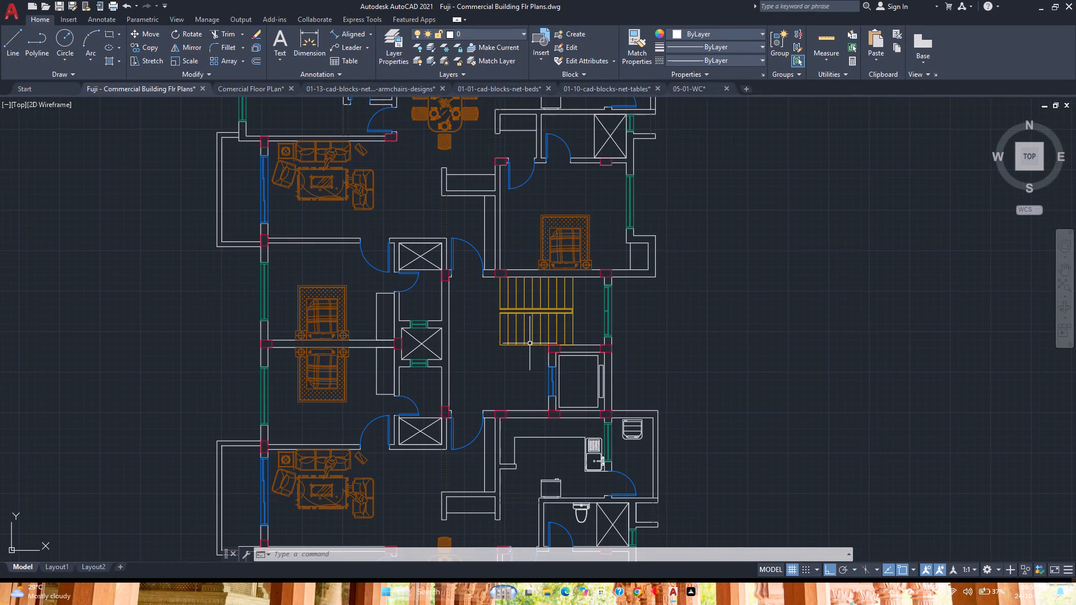
pyautogui.scroll(-1, 530, 344)
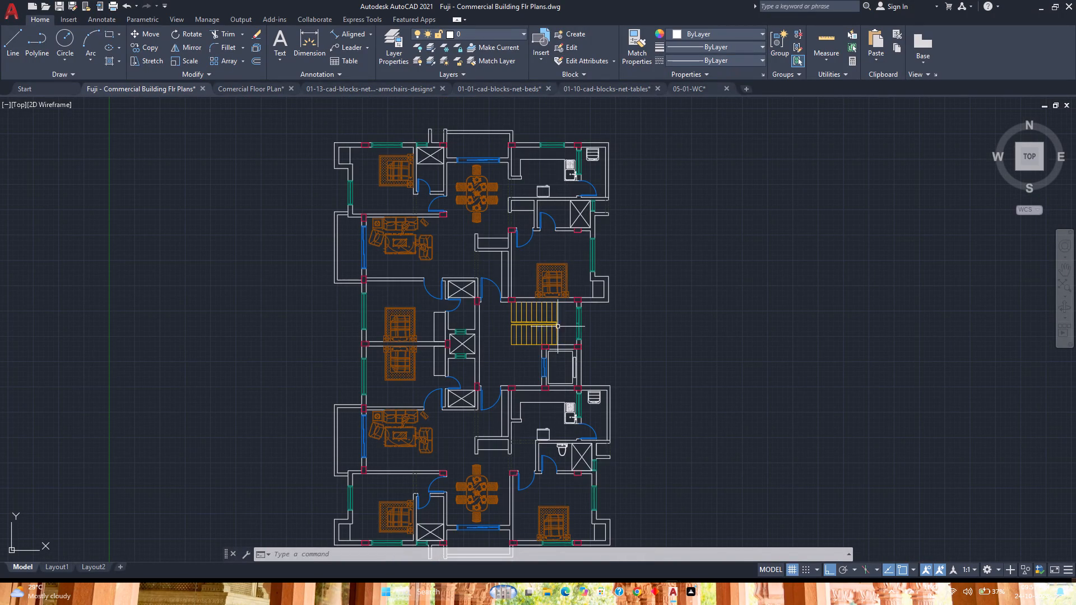
pyautogui.moveTo(568, 408); pyautogui.dragTo(587, 245, button='middle')
pyautogui.moveTo(587, 245); pyautogui.dragTo(526, 432, button='middle')
pyautogui.middleClick(536, 377)
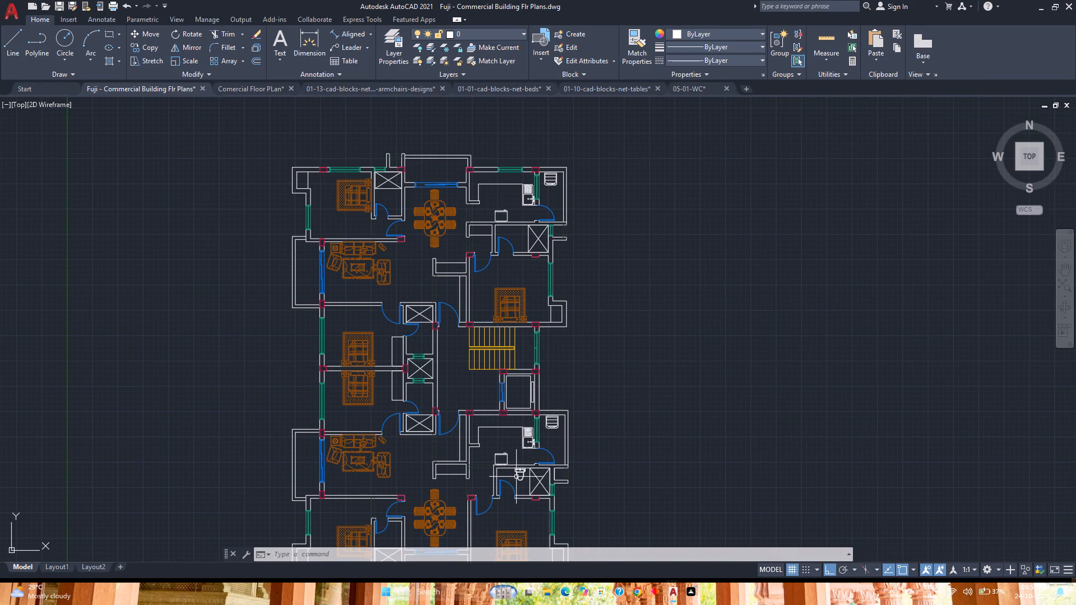
pyautogui.click(518, 476)
pyautogui.click(152, 42)
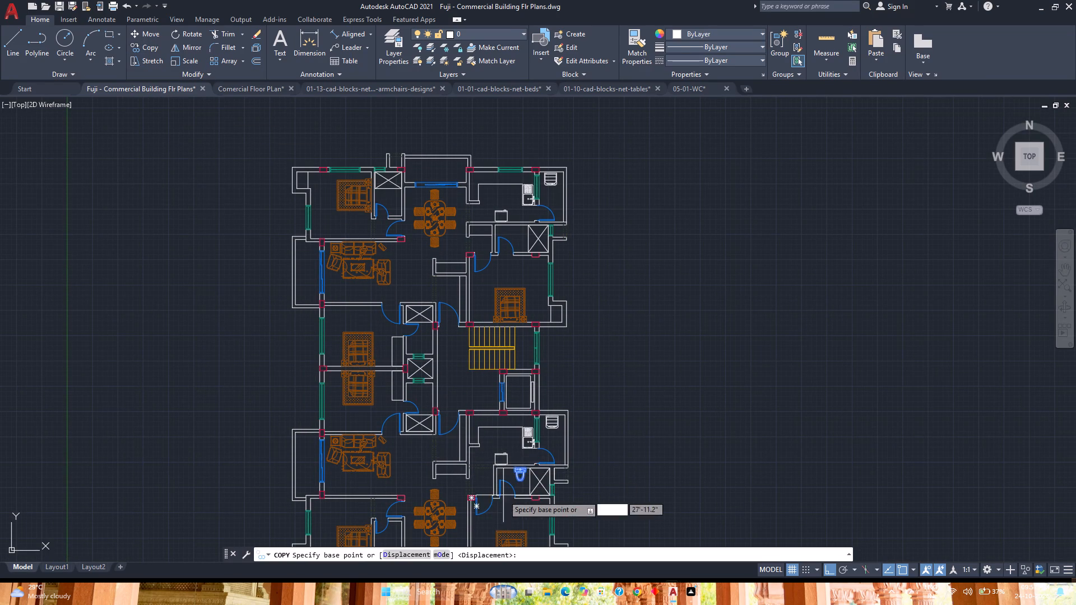
pyautogui.scroll(4, 528, 491)
pyautogui.click(527, 350)
pyautogui.scroll(-2, 527, 350)
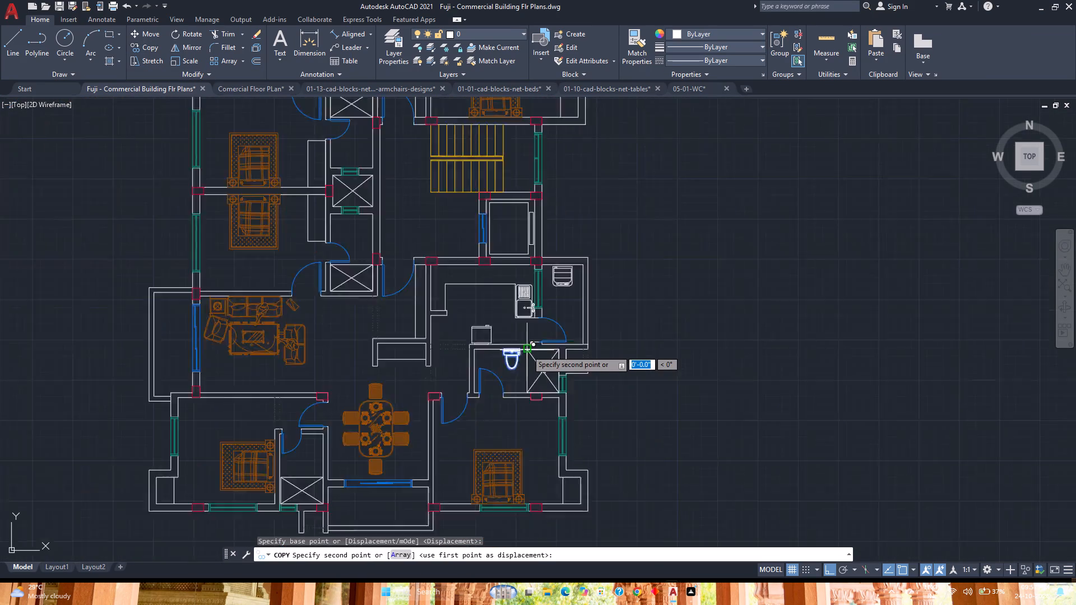
pyautogui.scroll(-4, 527, 350)
pyautogui.scroll(6, 523, 247)
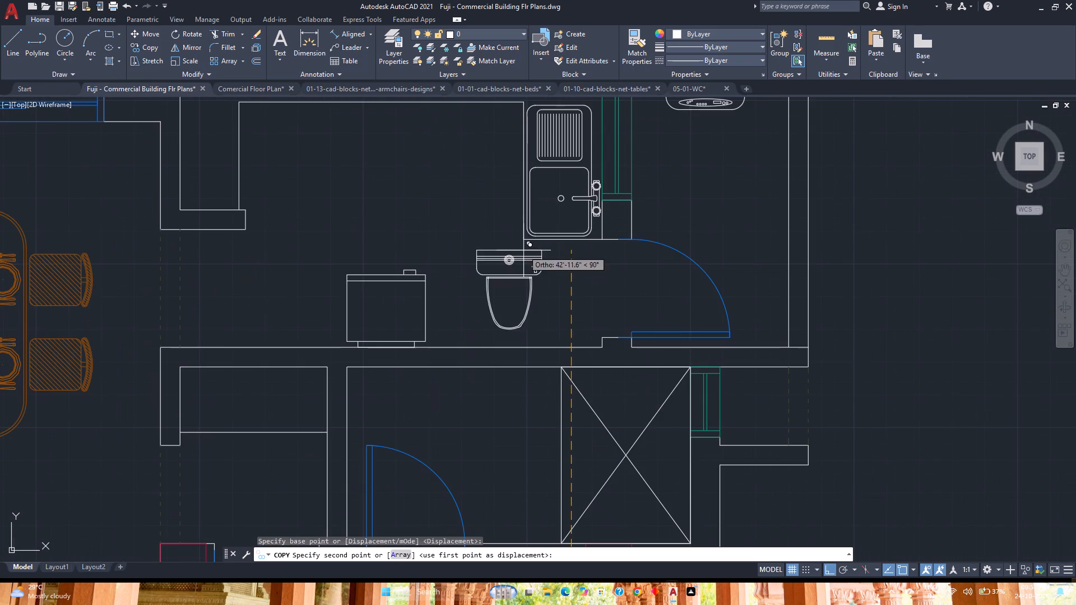
pyautogui.click(559, 370)
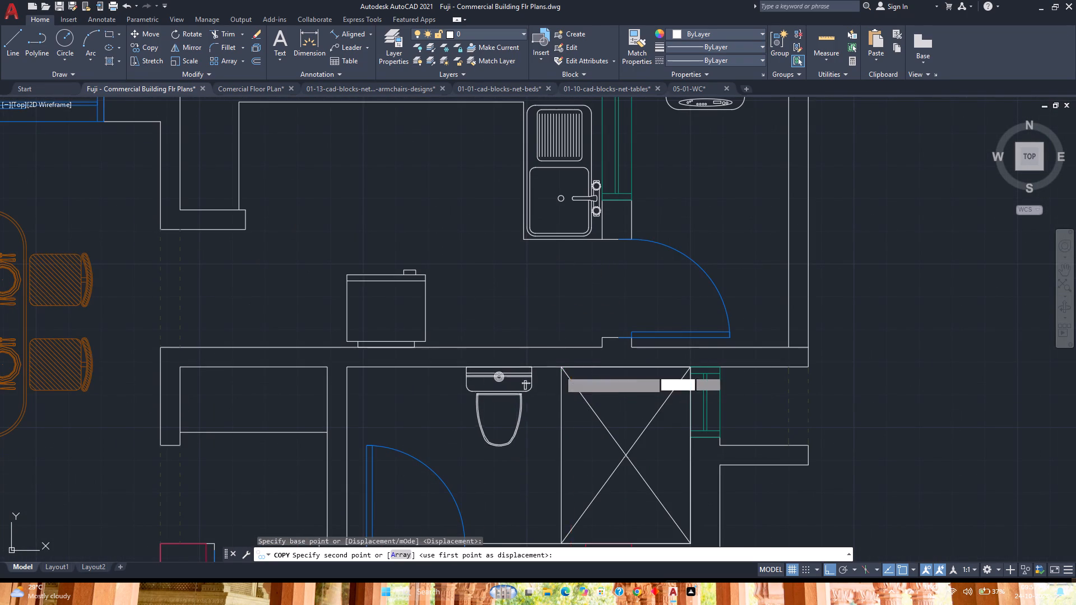
# Place another copy of the toilet in the bathroom beside the topmost bedroom, just below its crossed rectangle, with Ortho off.
pyautogui.scroll(-4, 530, 379)
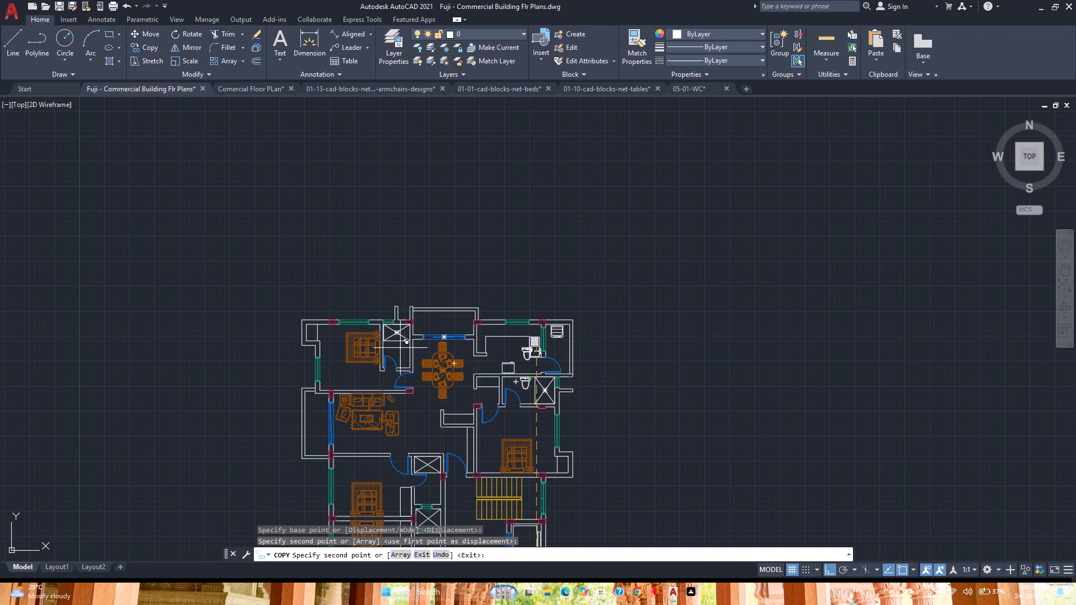
pyautogui.press('F8')
pyautogui.scroll(3, 400, 346)
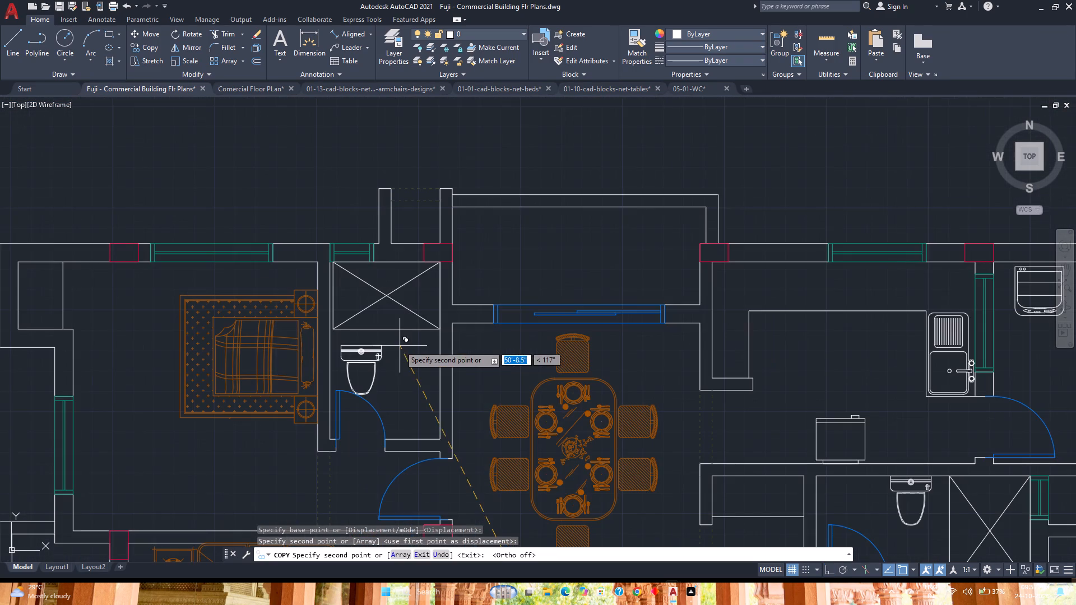
pyautogui.click(433, 352)
pyautogui.press('Escape')
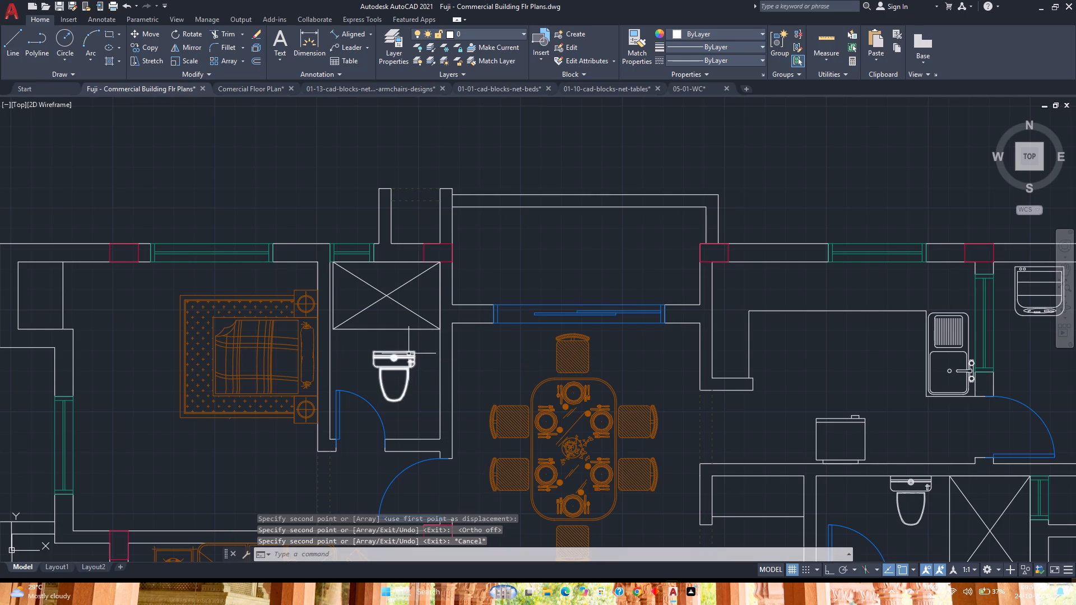
# Rotate the topmost bedroom bathroom's toilet 90° clockwise about its tank corner, so the tank faces the dining-side wall.
pyautogui.click(393, 361)
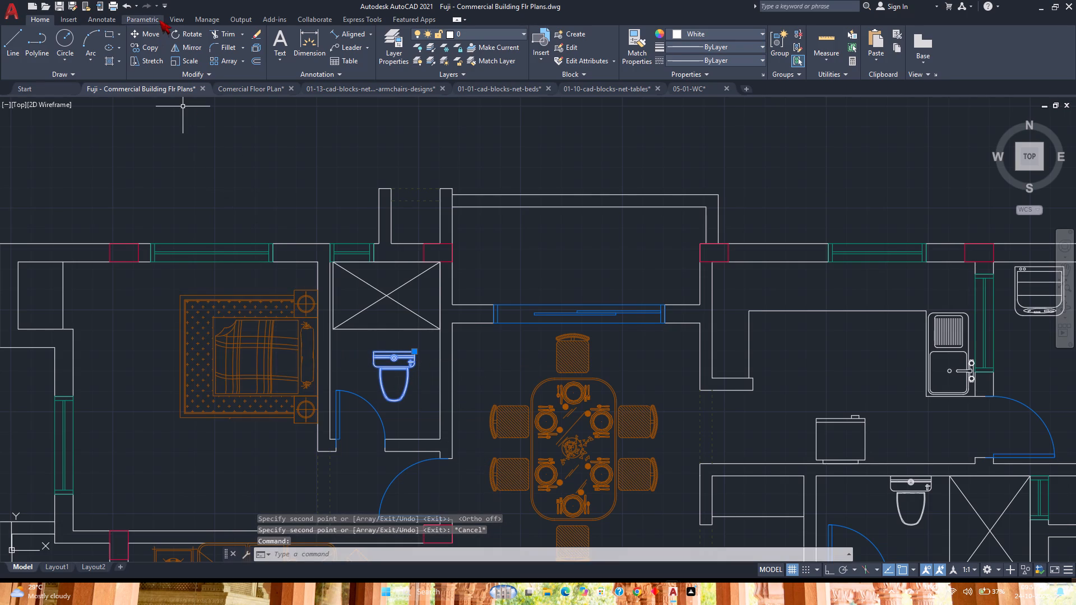
pyautogui.click(184, 35)
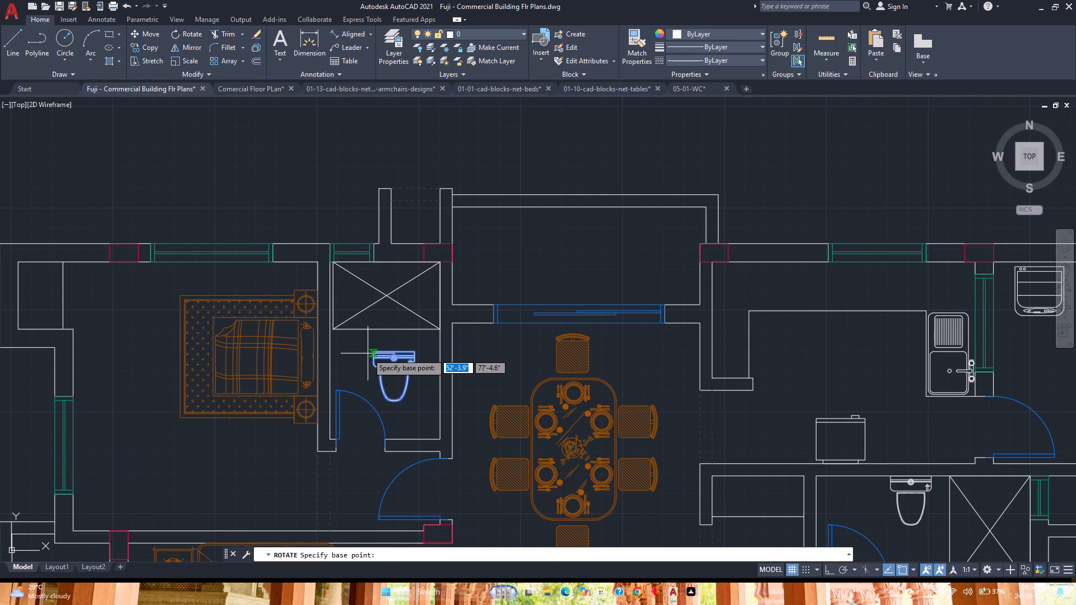
pyautogui.click(369, 353)
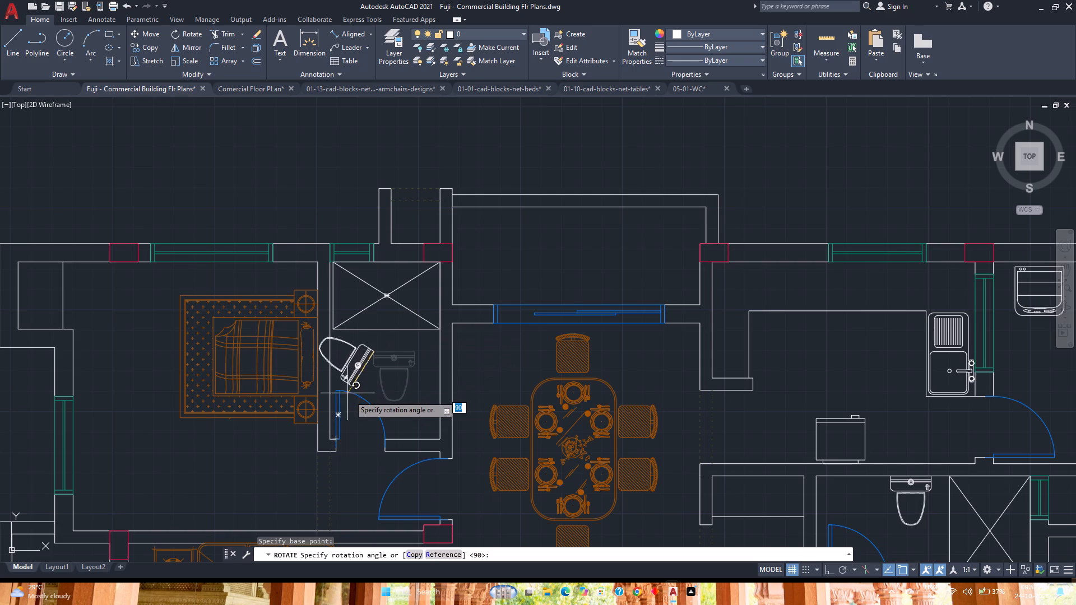
pyautogui.press('F8')
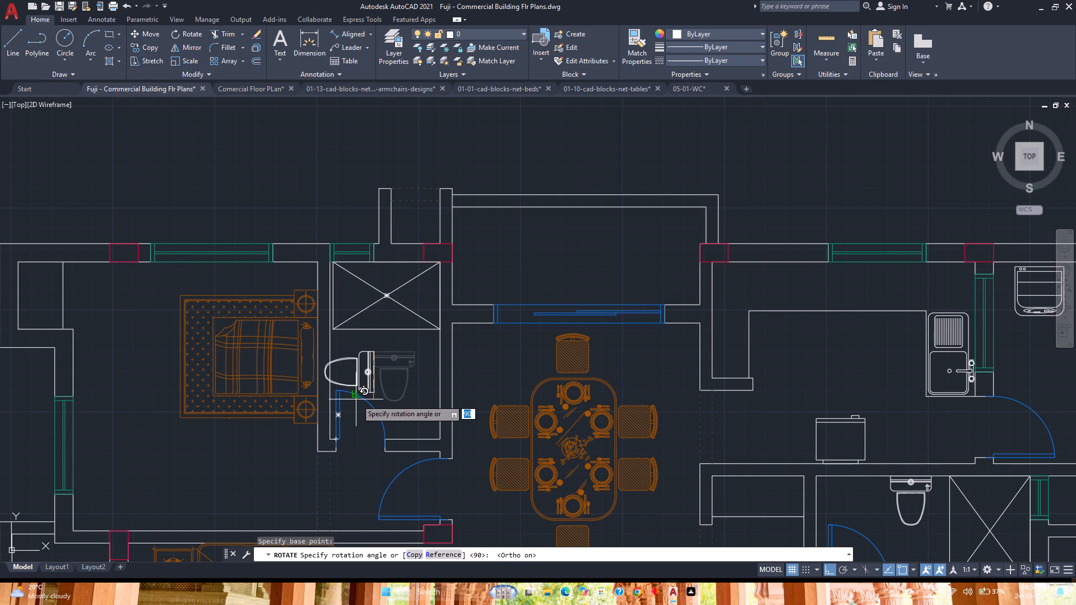
pyautogui.scroll(5, 378, 398)
pyautogui.click(363, 400)
pyautogui.scroll(-3, 363, 400)
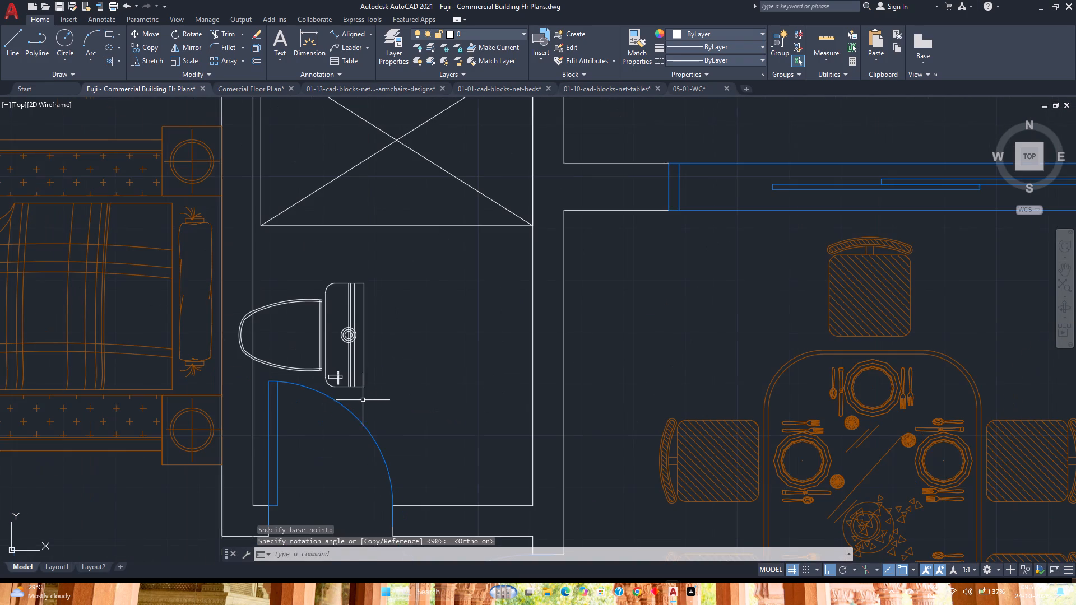
# Move the rotated toilet by its tank corner to the crossed rectangle's lower corner, with the tank against the dining-side wall.
pyautogui.click(364, 399)
pyautogui.click(358, 381)
pyautogui.click(155, 36)
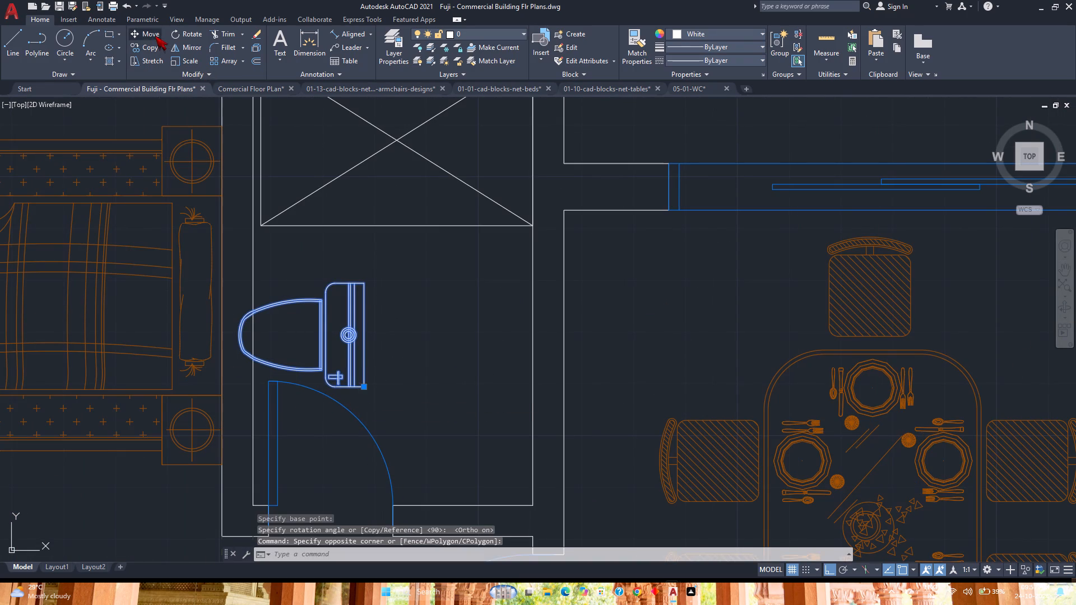
pyautogui.click(363, 282)
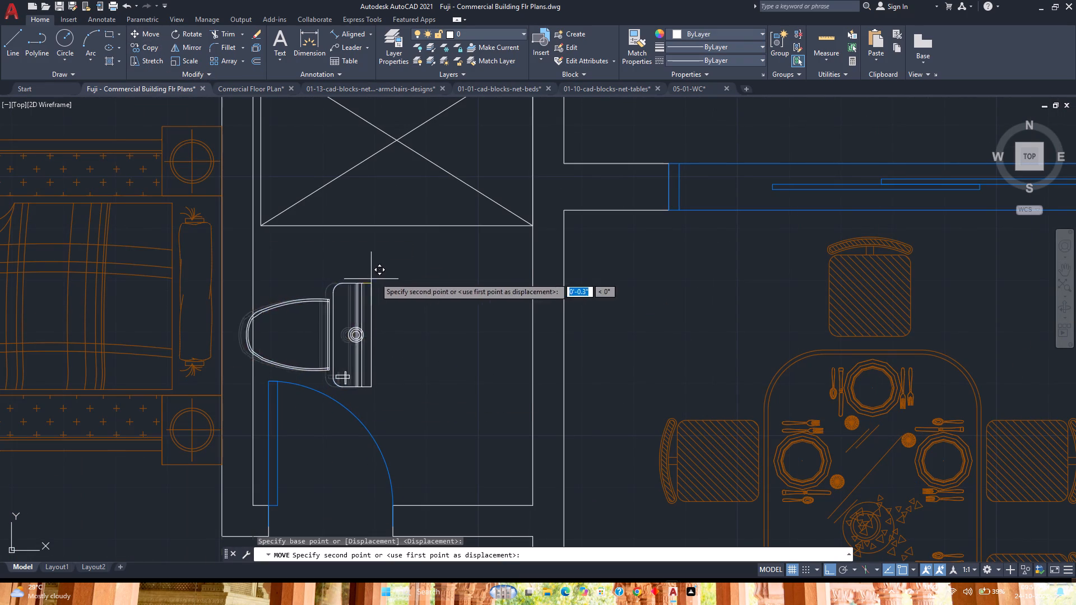
pyautogui.click(533, 229)
# Move the rotated toilet 9 inches straight down along the wall, away from the crossed rectangle.
pyautogui.click(495, 256)
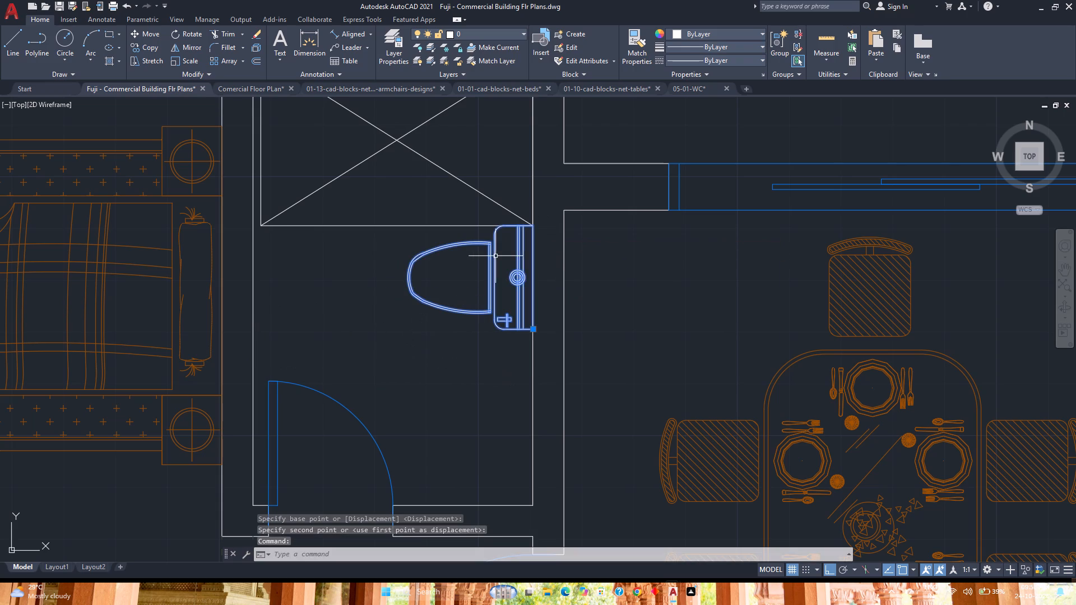
pyautogui.click(155, 37)
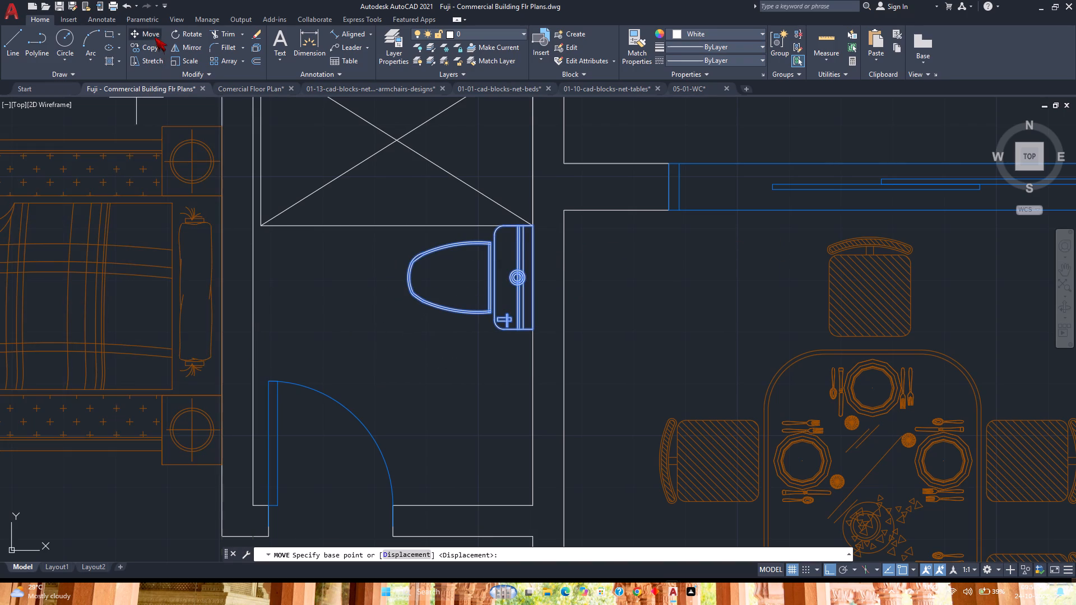
pyautogui.scroll(2, 558, 230)
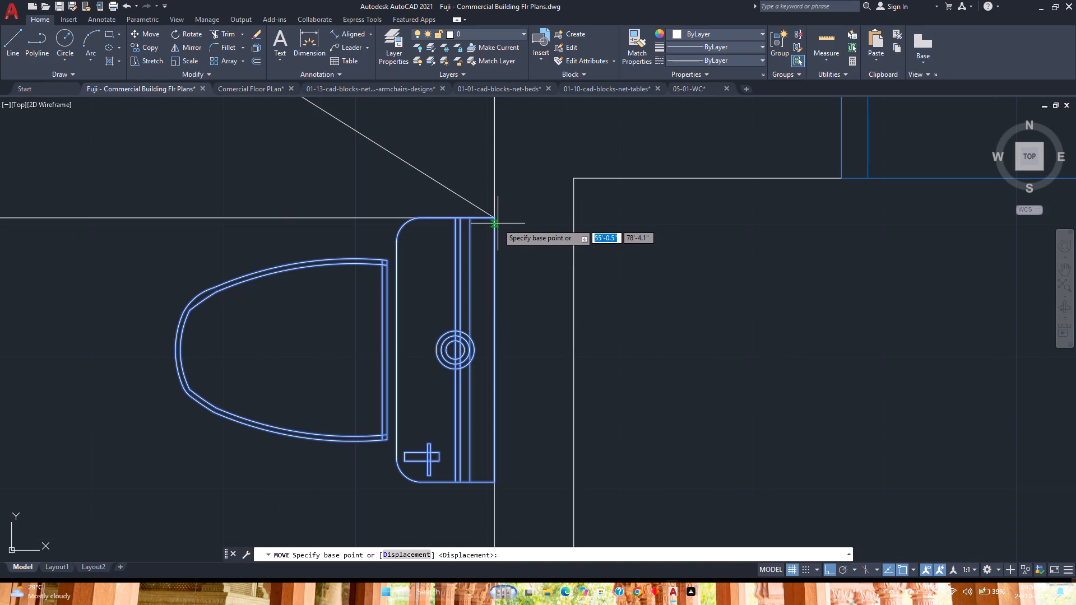
pyautogui.click(495, 218)
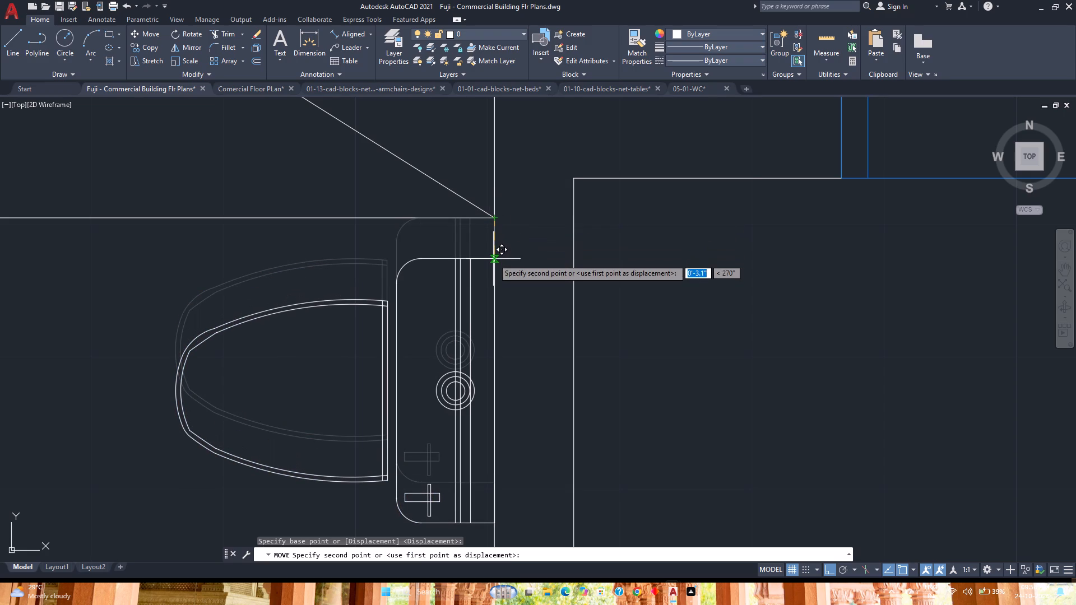
pyautogui.press('9')
pyautogui.press('Return')
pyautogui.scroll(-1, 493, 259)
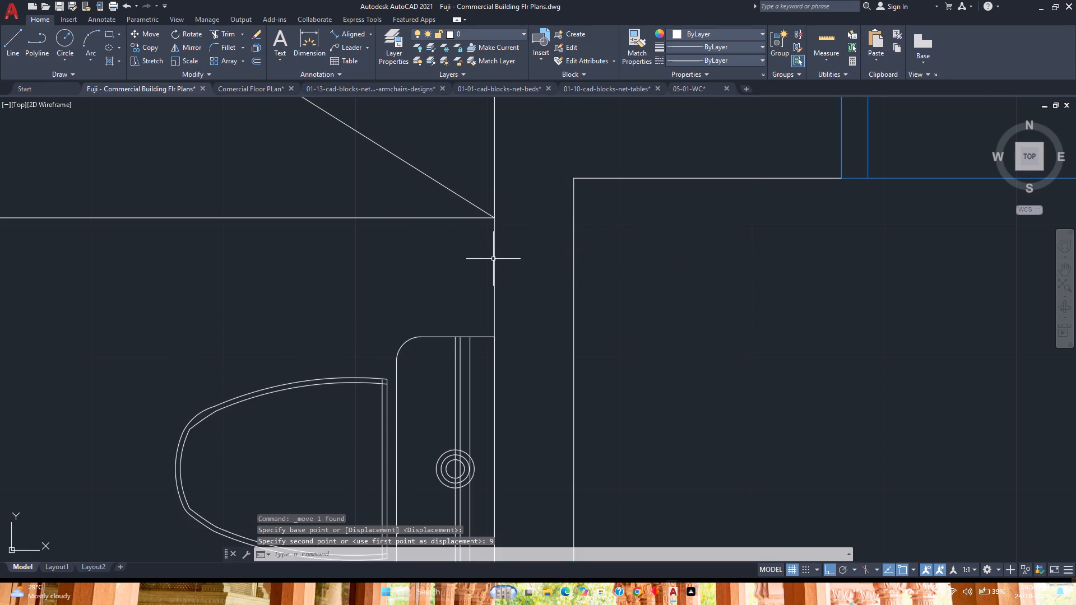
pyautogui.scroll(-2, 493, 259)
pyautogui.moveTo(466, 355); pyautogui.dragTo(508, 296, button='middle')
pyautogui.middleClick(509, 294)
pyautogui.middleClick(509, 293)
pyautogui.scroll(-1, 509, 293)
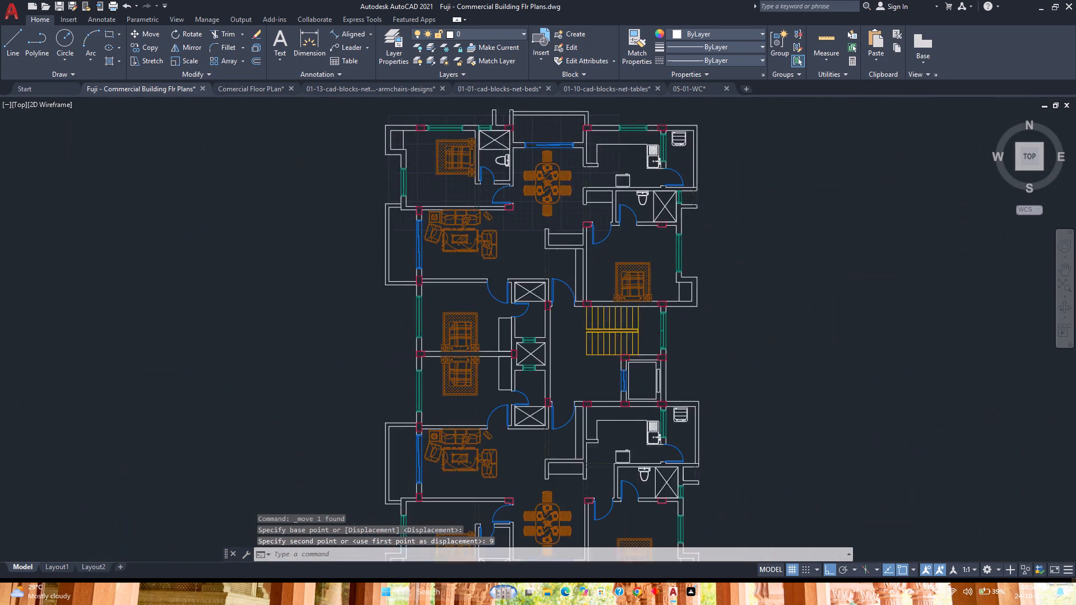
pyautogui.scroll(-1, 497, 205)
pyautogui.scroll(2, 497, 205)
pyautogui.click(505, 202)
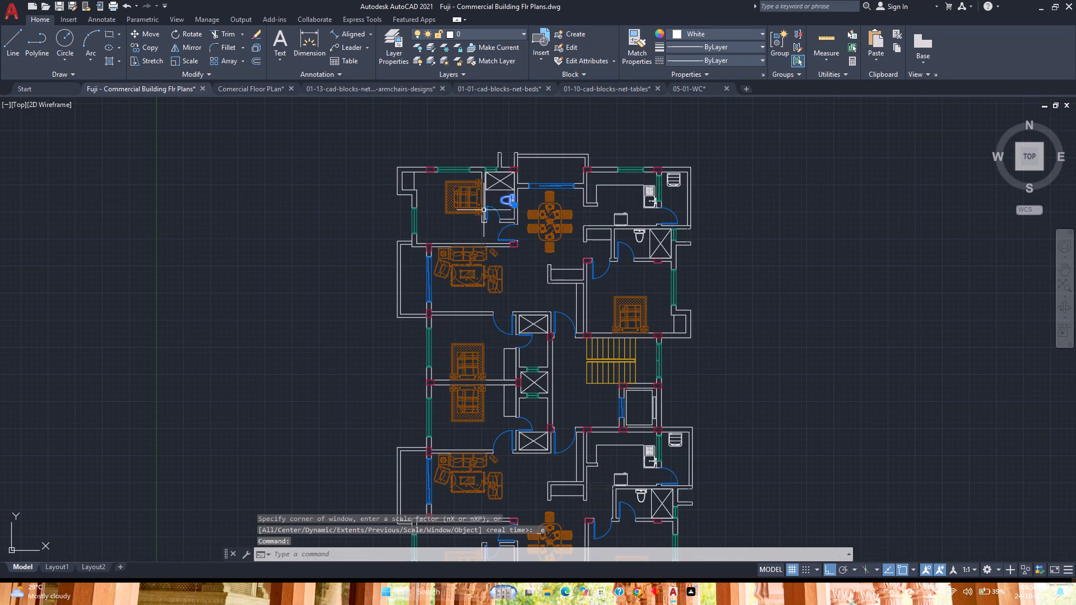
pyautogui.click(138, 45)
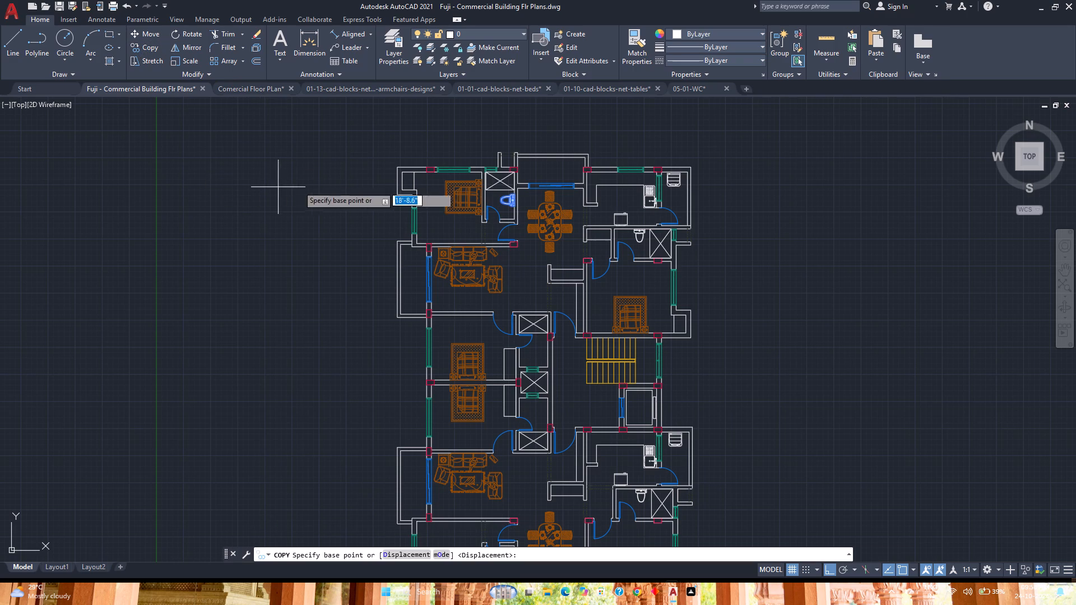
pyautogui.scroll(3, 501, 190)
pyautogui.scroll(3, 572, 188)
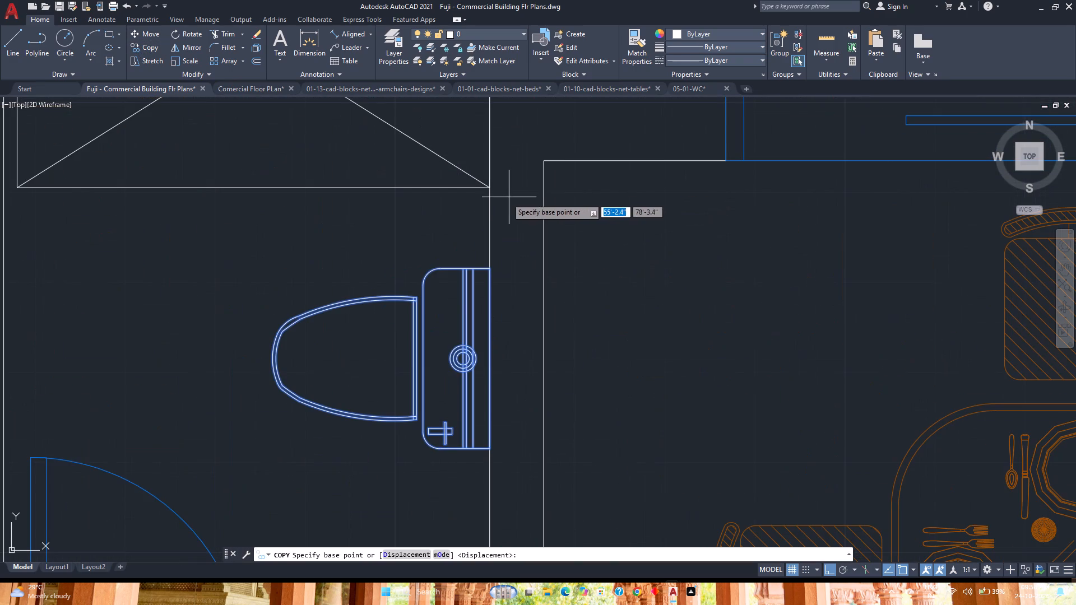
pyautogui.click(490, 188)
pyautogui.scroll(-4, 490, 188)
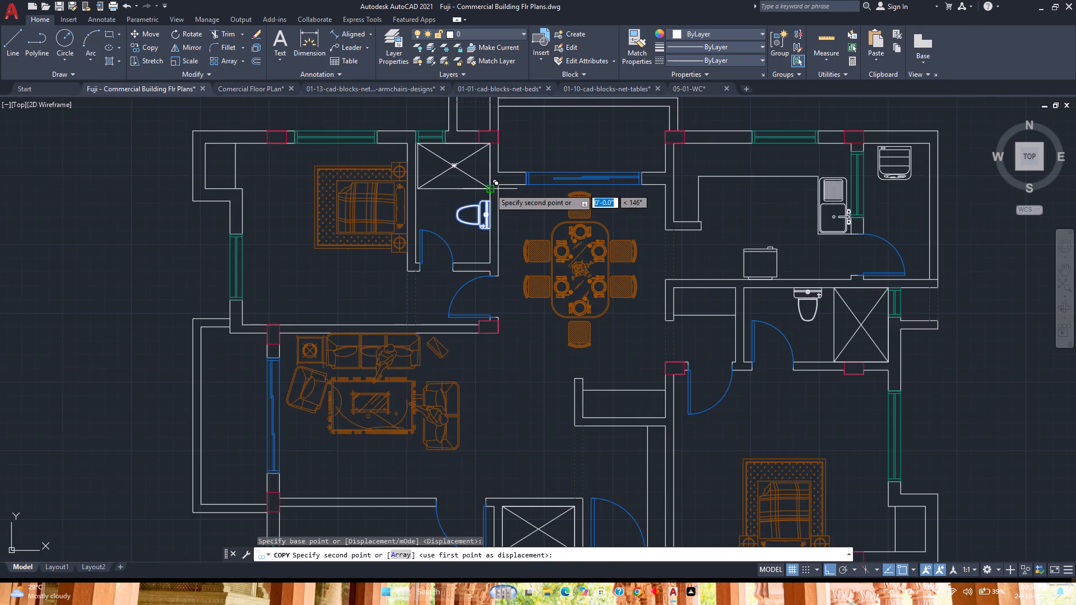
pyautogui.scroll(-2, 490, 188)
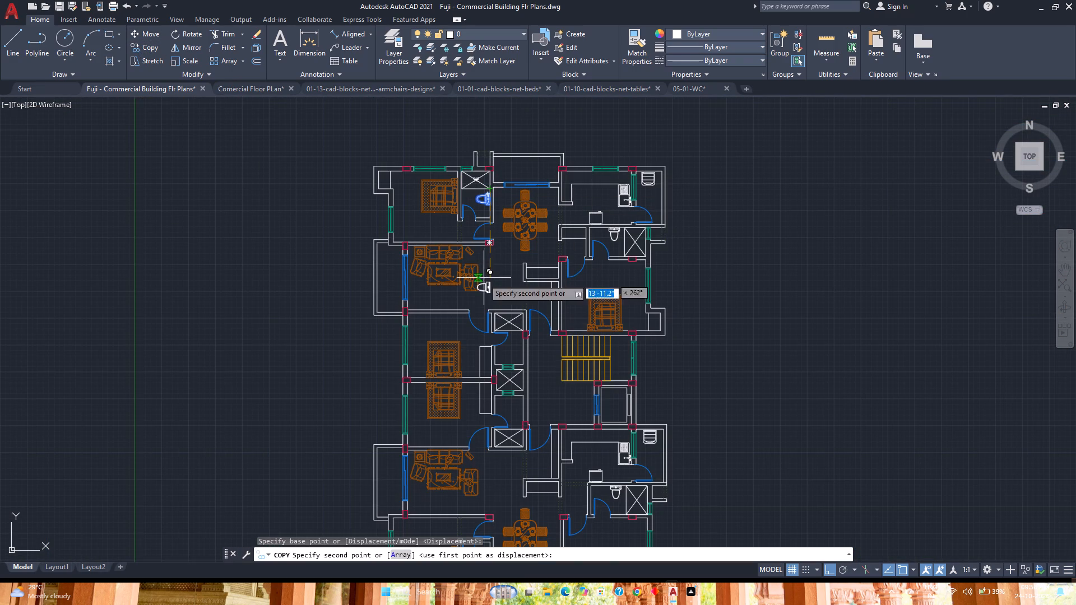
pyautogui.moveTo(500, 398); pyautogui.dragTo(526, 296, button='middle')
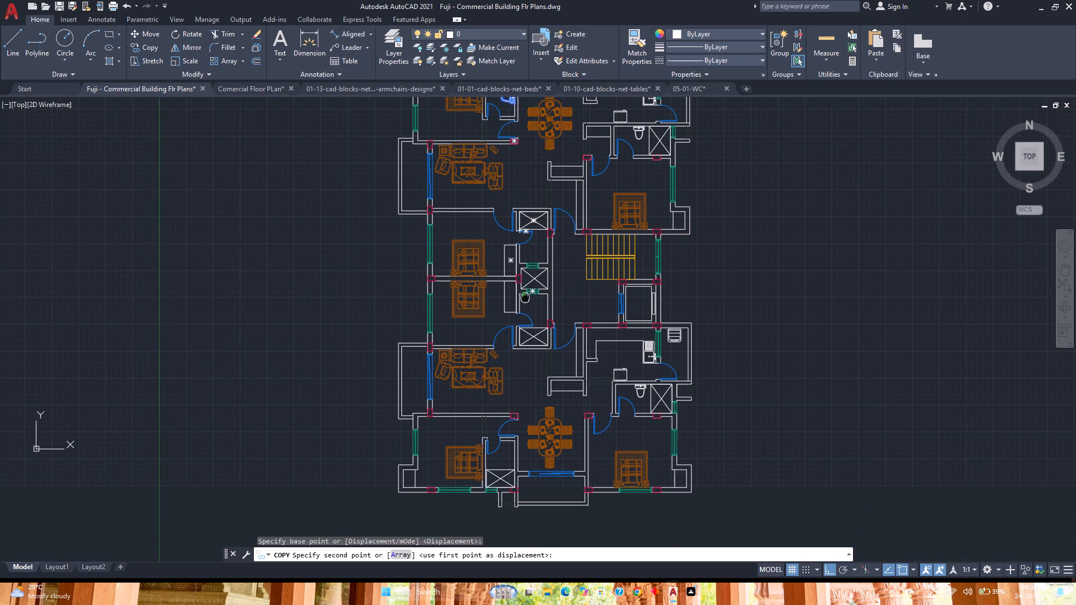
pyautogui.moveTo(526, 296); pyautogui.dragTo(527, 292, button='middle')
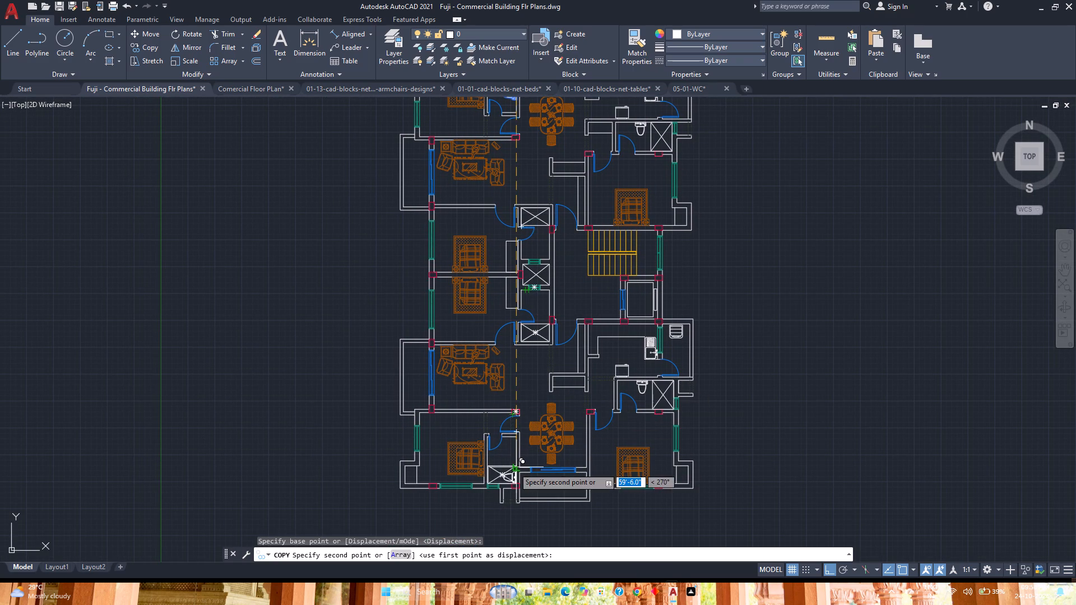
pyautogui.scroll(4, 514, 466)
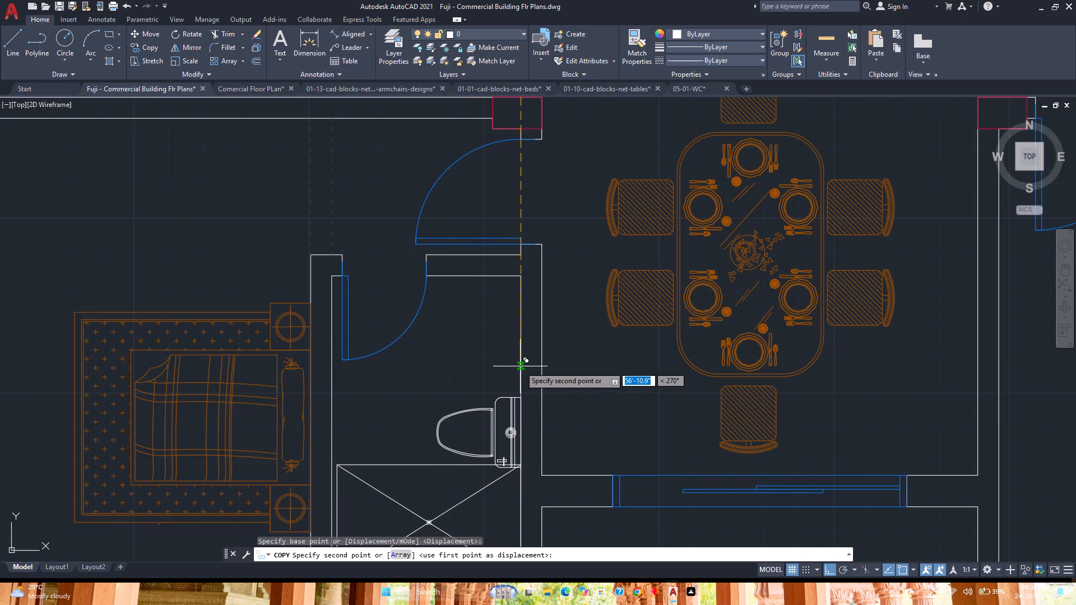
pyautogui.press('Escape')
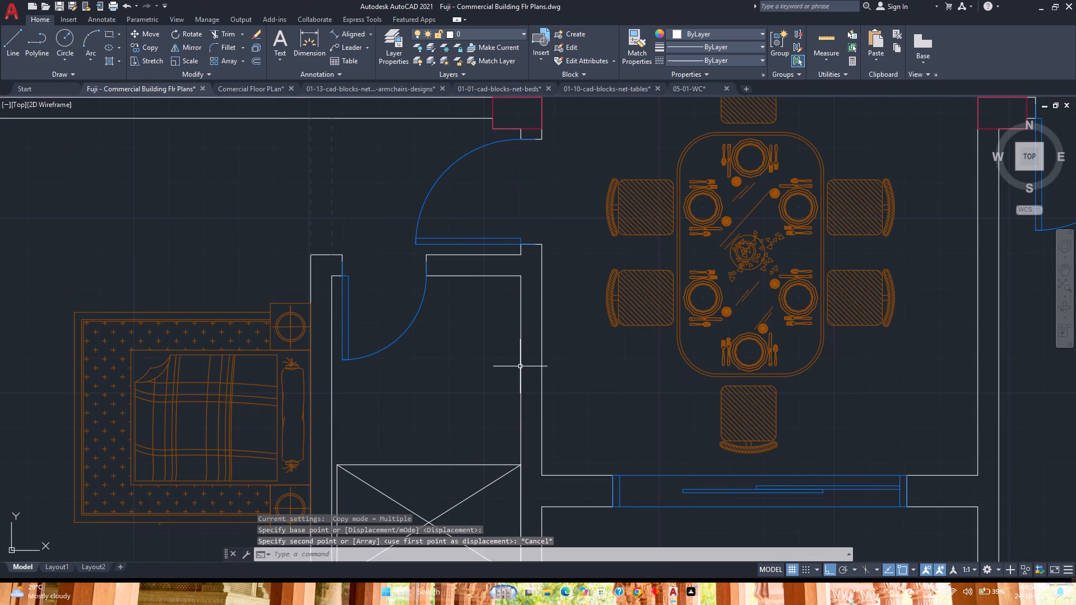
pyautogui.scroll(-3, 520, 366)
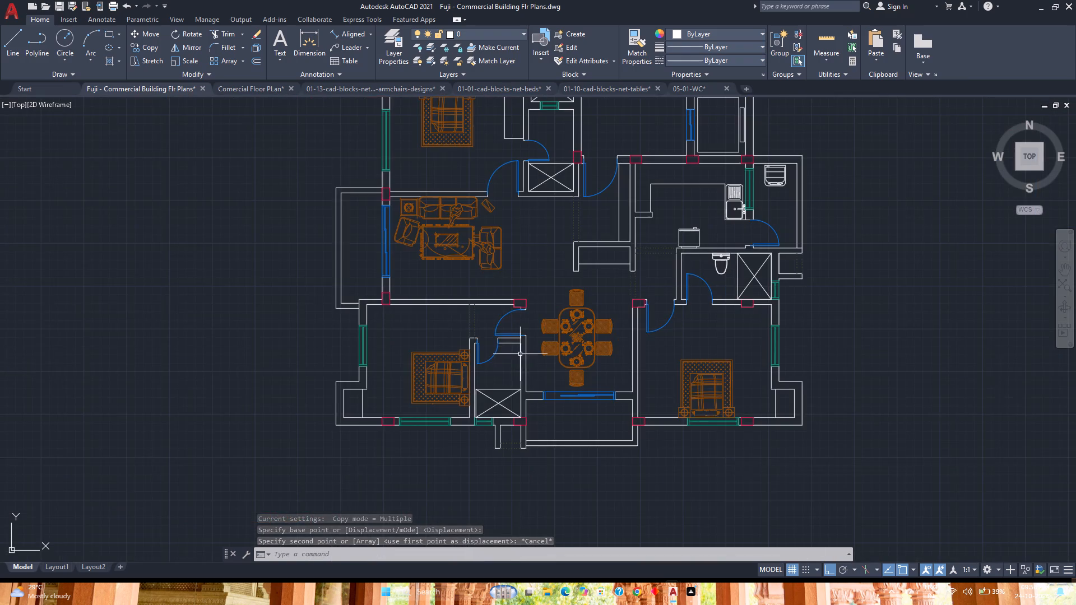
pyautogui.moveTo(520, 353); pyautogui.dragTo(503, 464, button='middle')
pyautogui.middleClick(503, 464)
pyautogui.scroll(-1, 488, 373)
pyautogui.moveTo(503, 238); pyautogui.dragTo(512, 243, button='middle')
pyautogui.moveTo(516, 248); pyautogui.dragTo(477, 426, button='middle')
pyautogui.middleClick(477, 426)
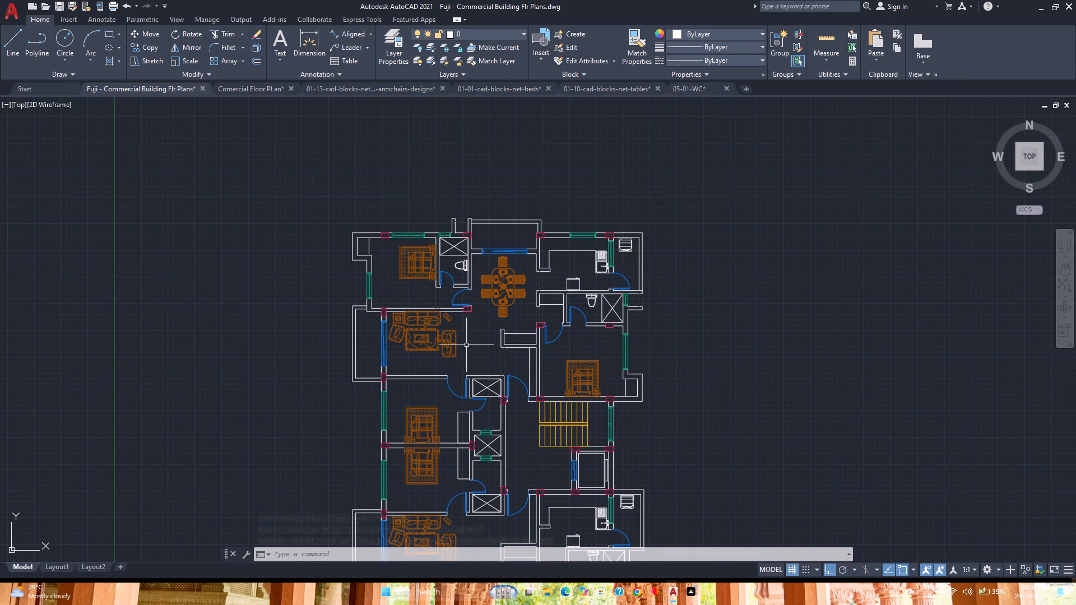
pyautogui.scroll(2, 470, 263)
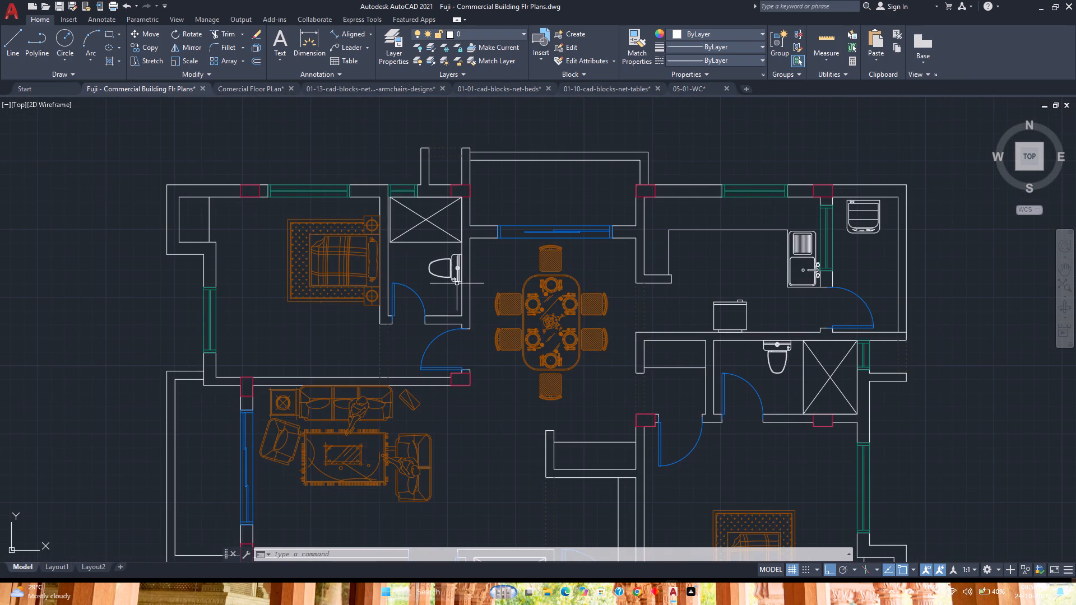
# Copy the topmost bedroom bathroom's toilet by its tank corner to the upper middle bathroom's lower corner beside the corridor wall.
pyautogui.click(457, 283)
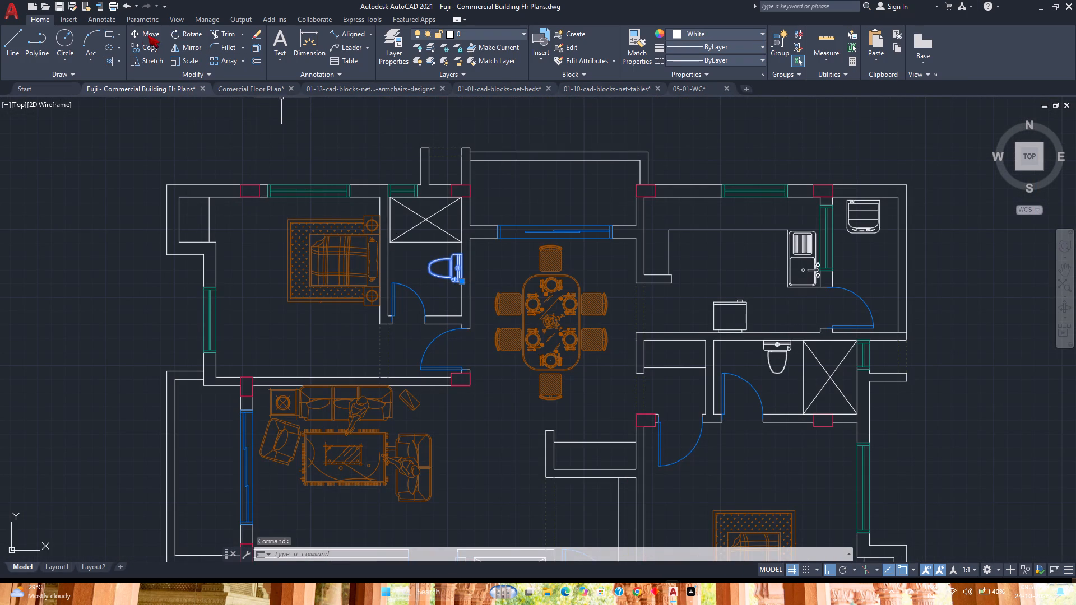
pyautogui.click(142, 43)
pyautogui.scroll(1, 453, 290)
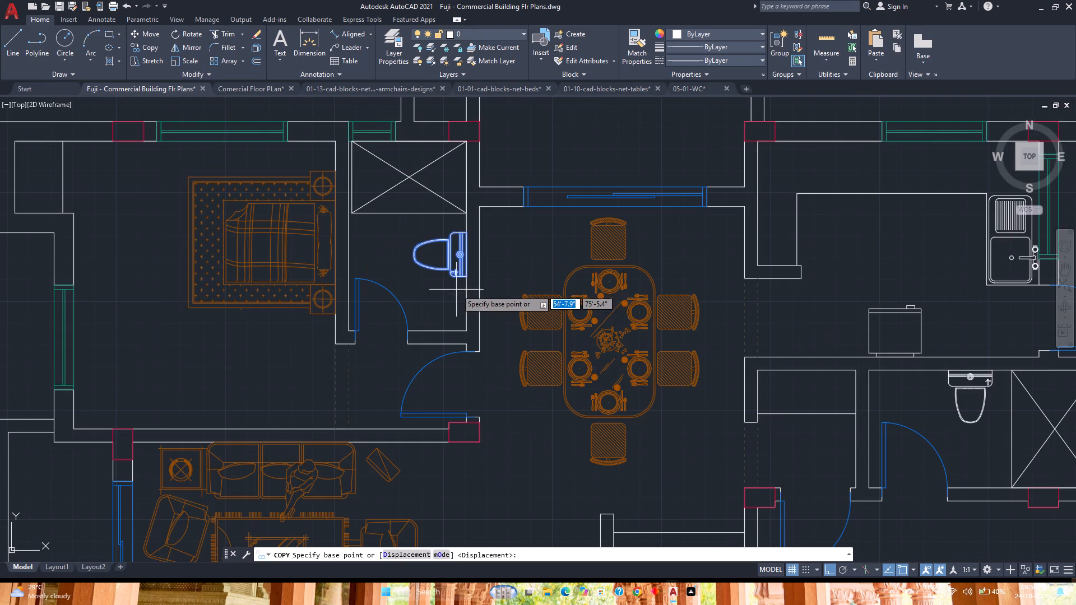
pyautogui.scroll(4, 466, 273)
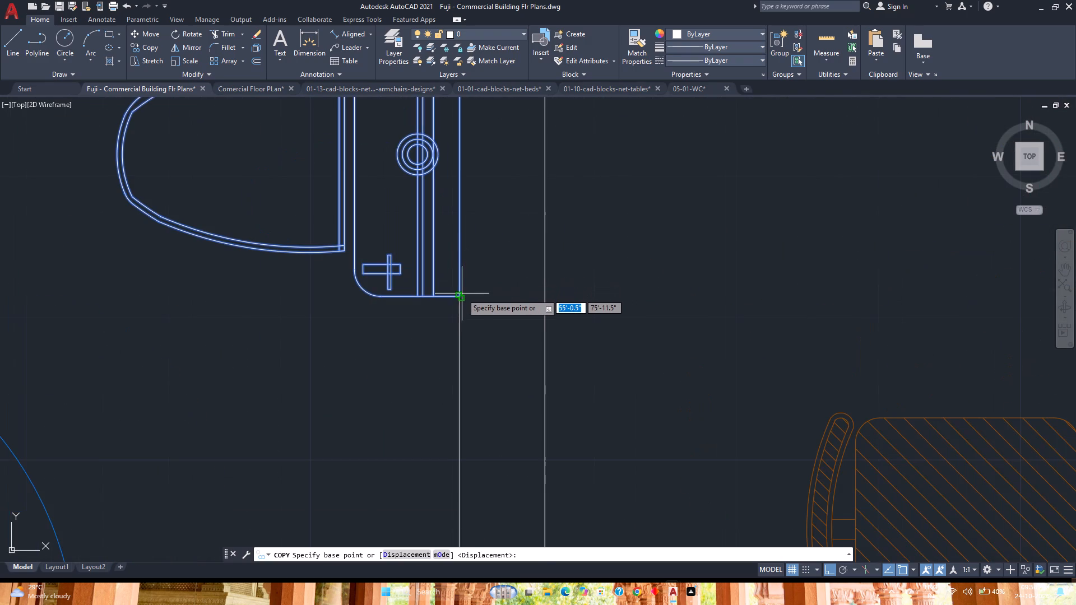
pyautogui.click(462, 294)
pyautogui.scroll(-11, 462, 294)
pyautogui.scroll(4, 462, 338)
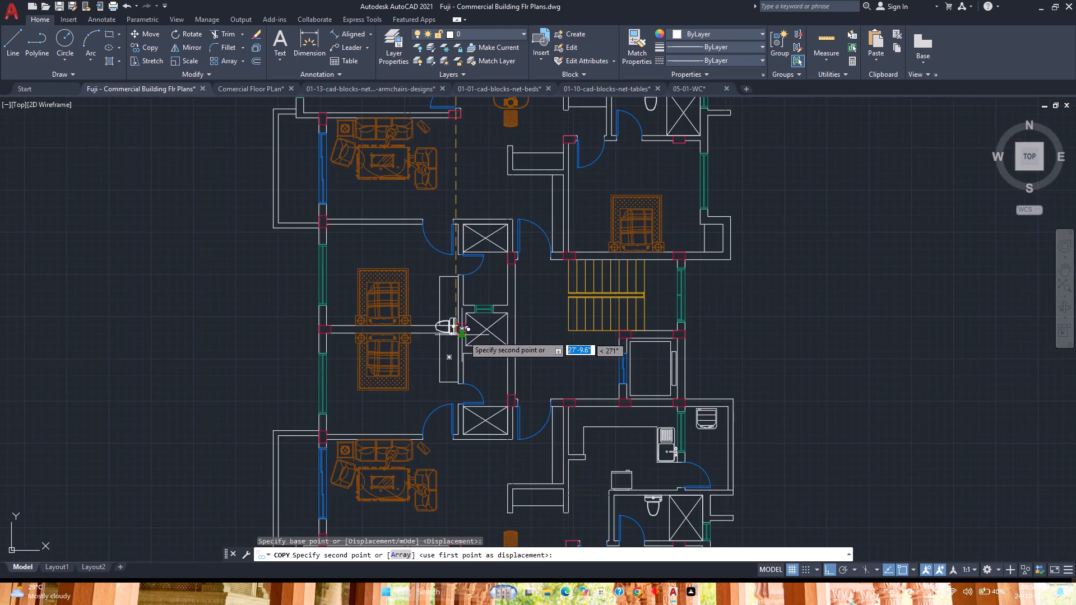
pyautogui.scroll(4, 489, 316)
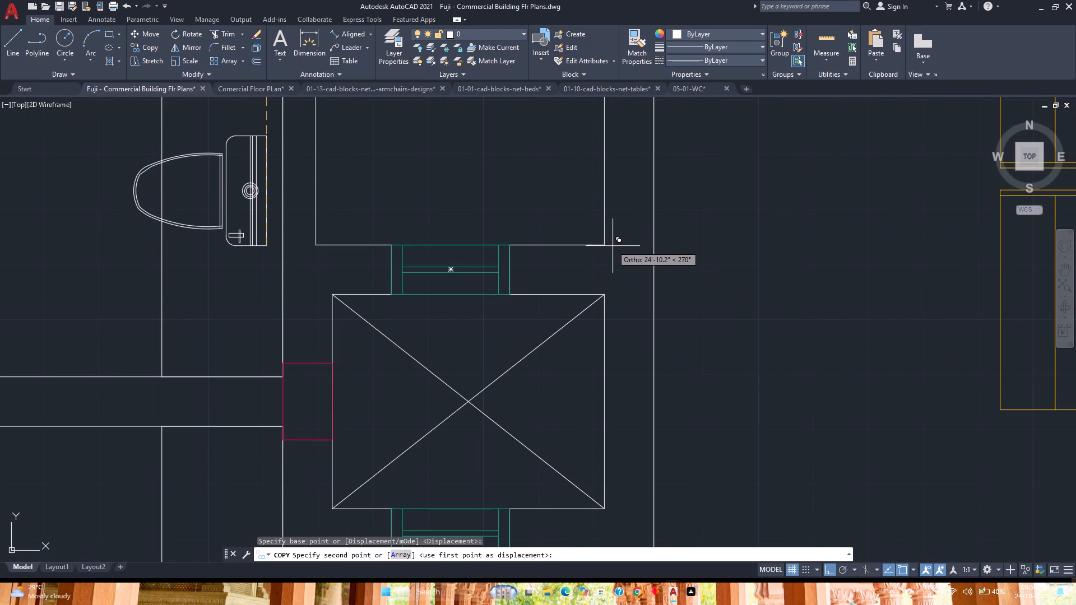
pyautogui.click(606, 244)
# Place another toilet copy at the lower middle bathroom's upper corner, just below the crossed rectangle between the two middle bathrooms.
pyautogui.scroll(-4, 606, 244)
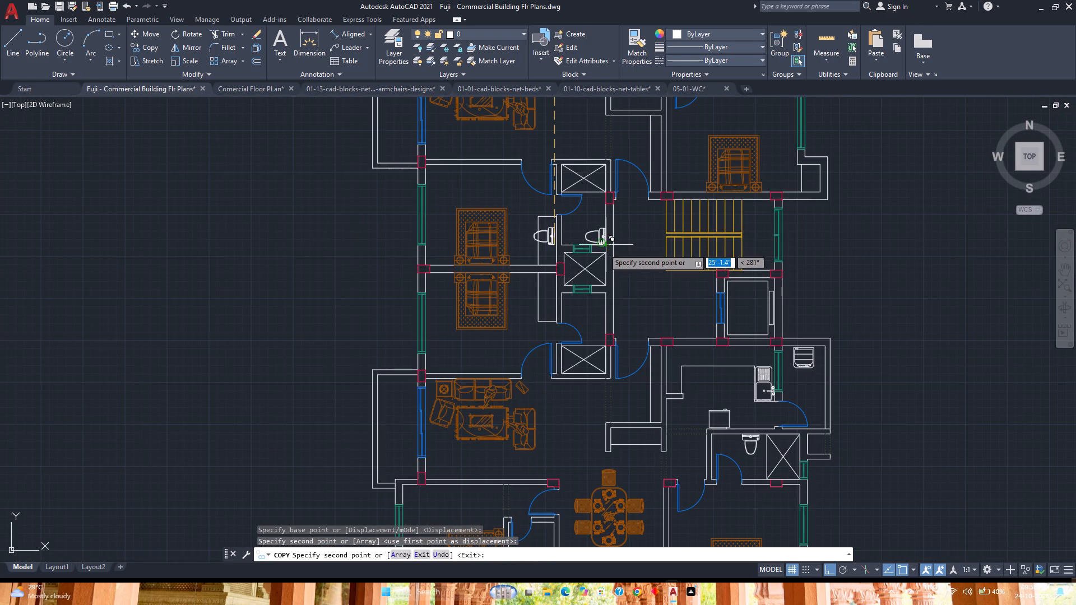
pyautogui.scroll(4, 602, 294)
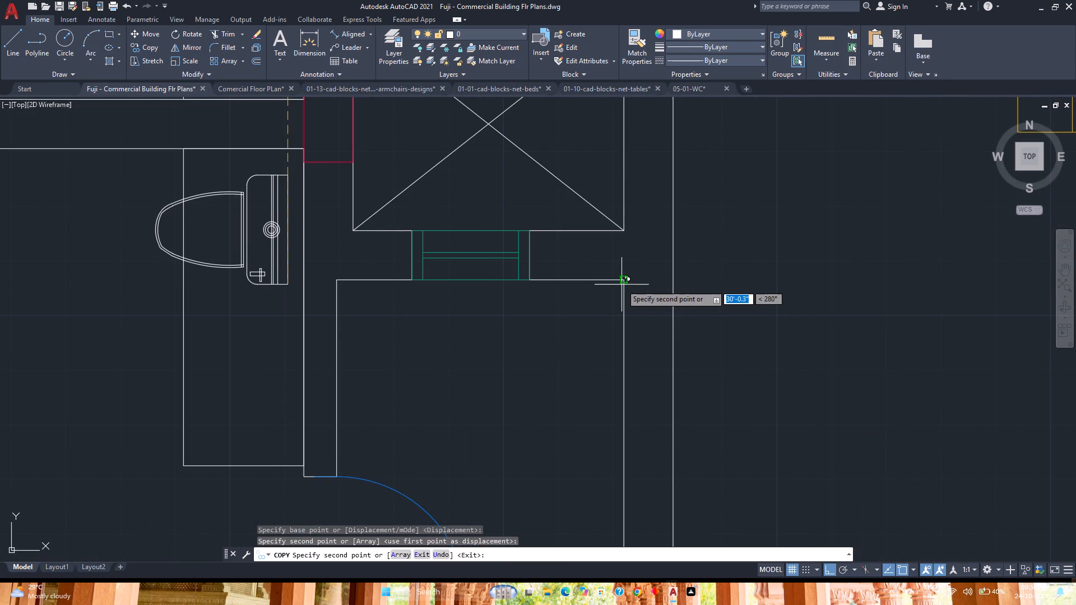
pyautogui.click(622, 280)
# Place another toilet copy in the bottommost bedroom's bathroom, at its crossed rectangle's upper corner against the dining-side wall, and finish copying.
pyautogui.scroll(-4, 622, 280)
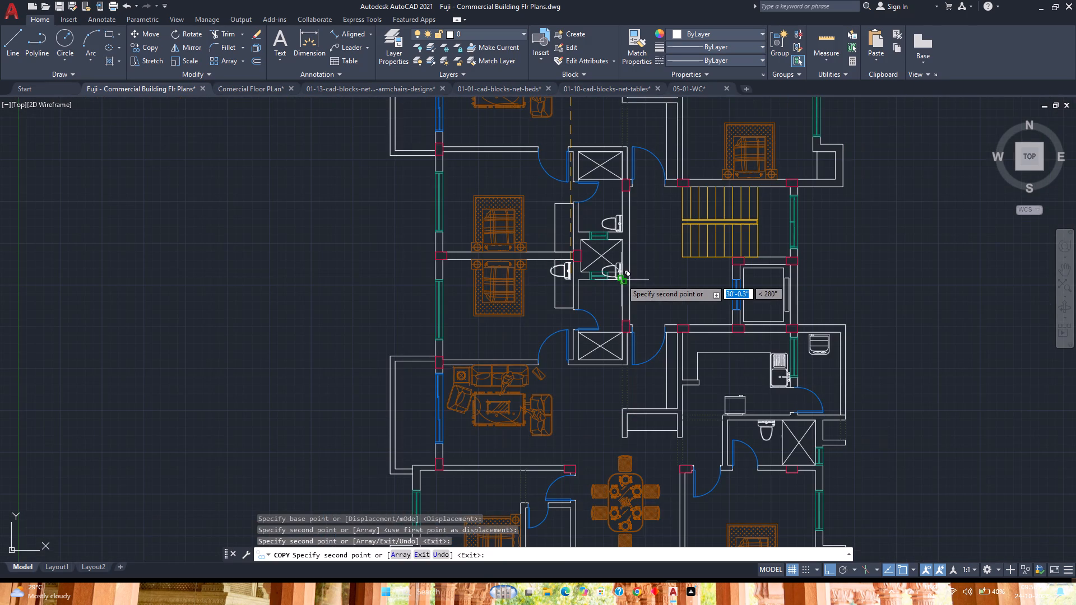
pyautogui.scroll(-1, 620, 360)
pyautogui.moveTo(605, 390); pyautogui.dragTo(597, 316, button='middle')
pyautogui.middleClick(597, 316)
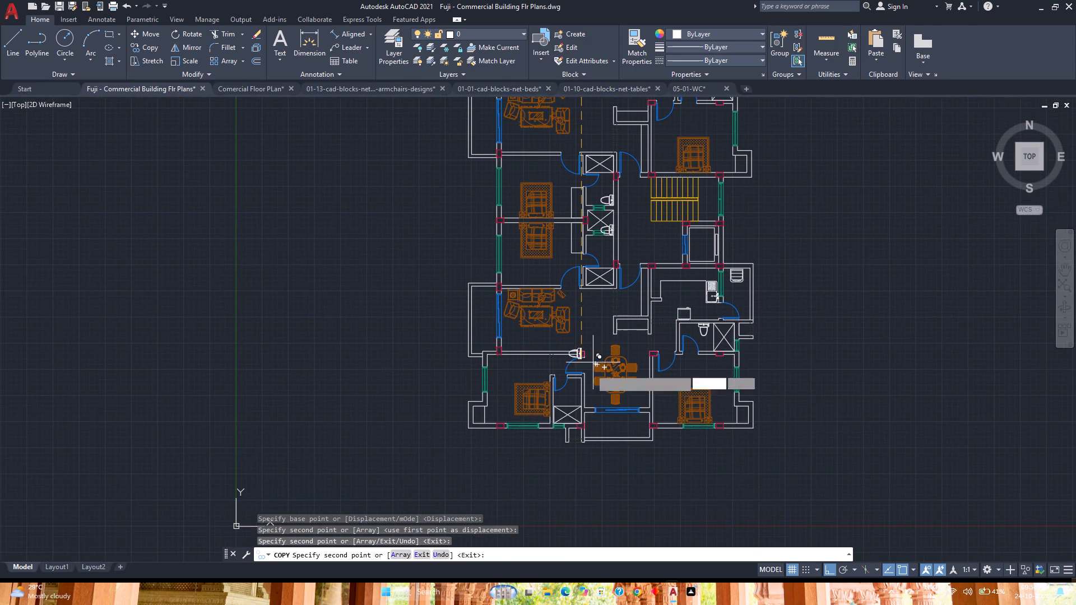
pyautogui.scroll(4, 571, 401)
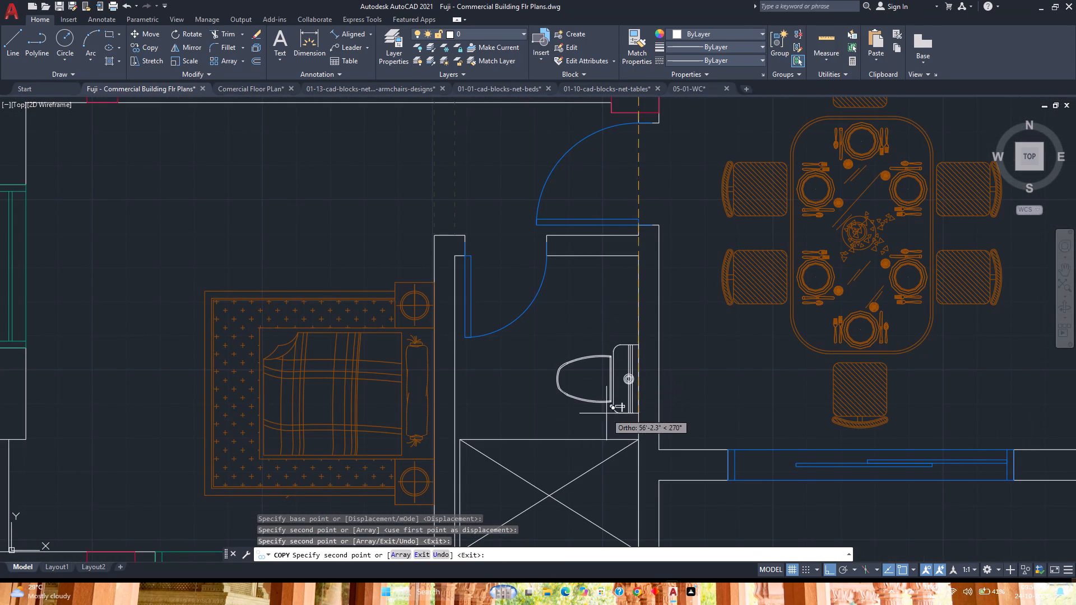
pyautogui.click(641, 439)
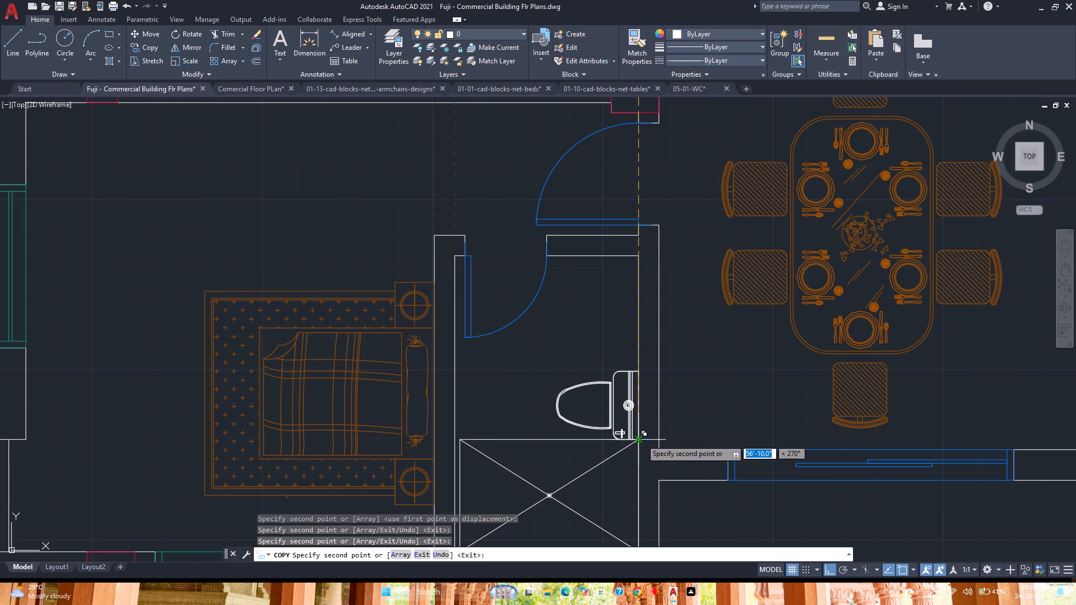
pyautogui.press('Escape')
# Move the bottommost bedroom bathroom's toilet 9 inches straight up along the wall, away from the crossed rectangle.
pyautogui.click(625, 426)
pyautogui.click(565, 399)
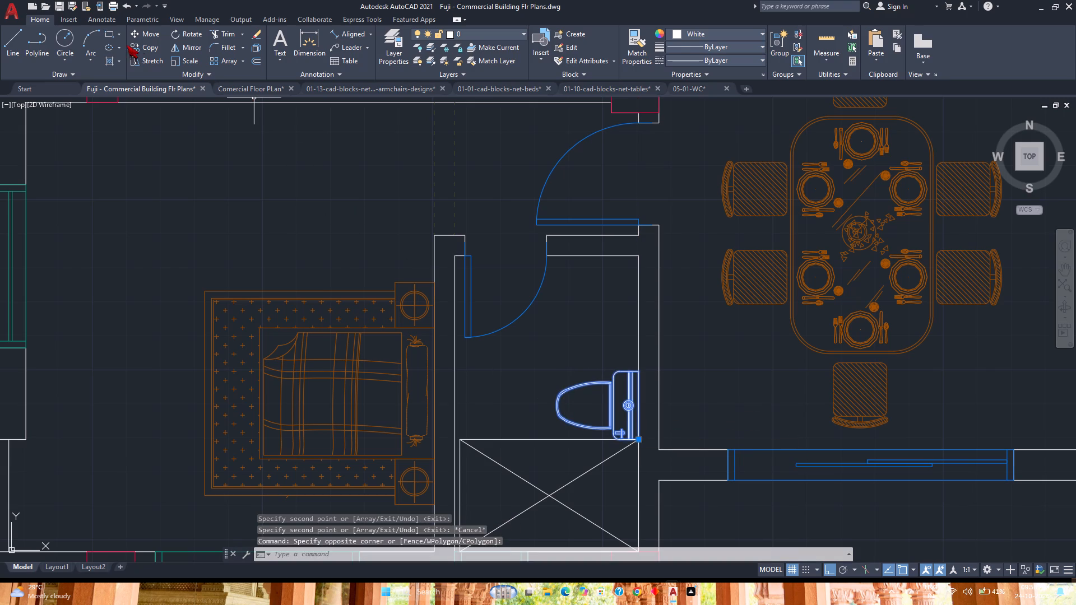
pyautogui.click(139, 35)
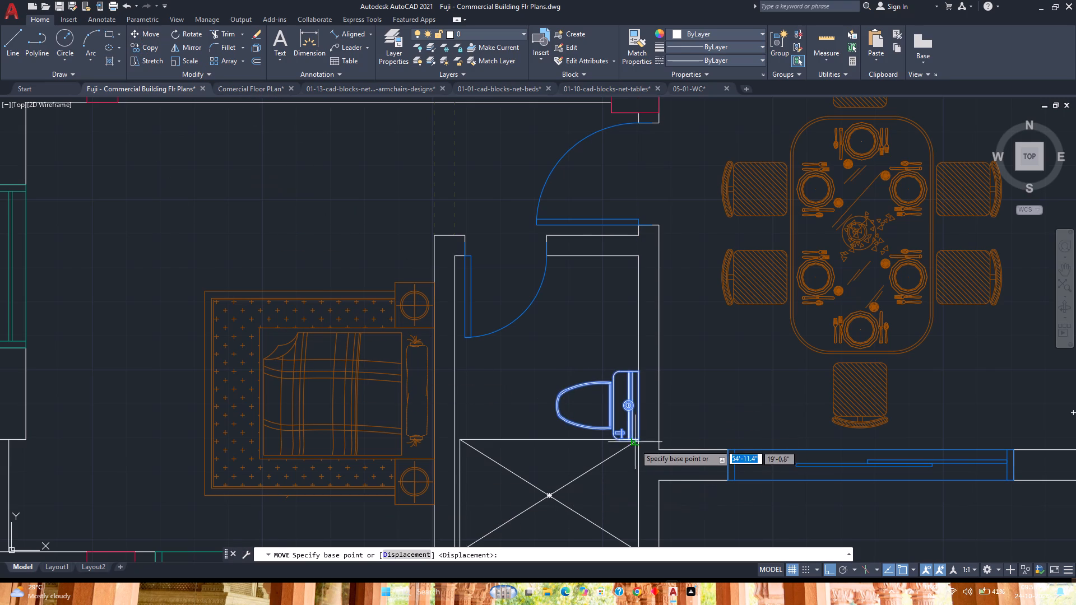
pyautogui.scroll(3, 635, 444)
pyautogui.click(649, 430)
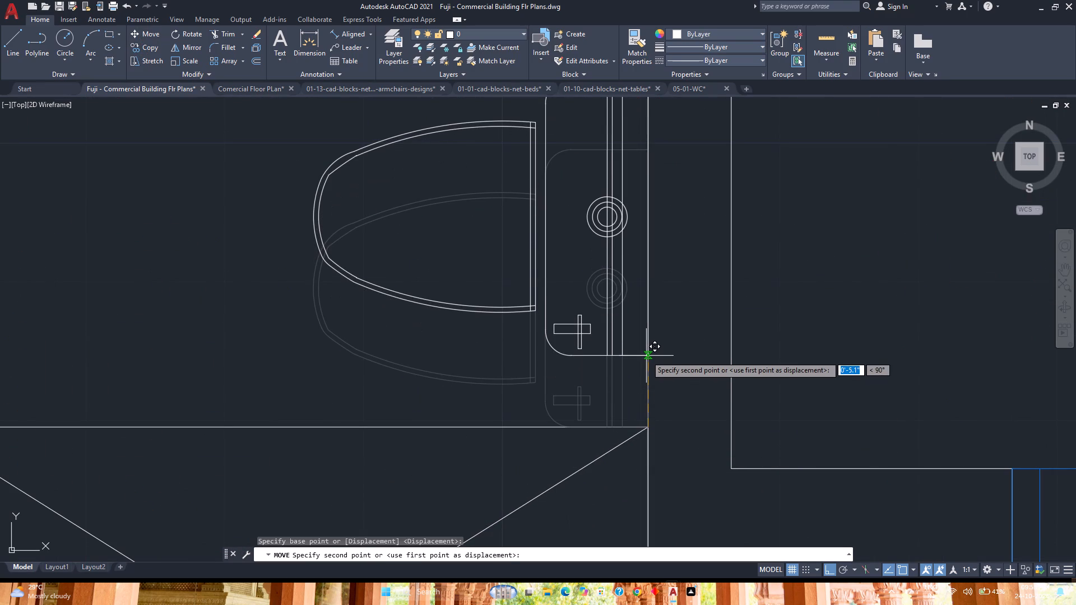
pyautogui.press('9')
pyautogui.press('Return')
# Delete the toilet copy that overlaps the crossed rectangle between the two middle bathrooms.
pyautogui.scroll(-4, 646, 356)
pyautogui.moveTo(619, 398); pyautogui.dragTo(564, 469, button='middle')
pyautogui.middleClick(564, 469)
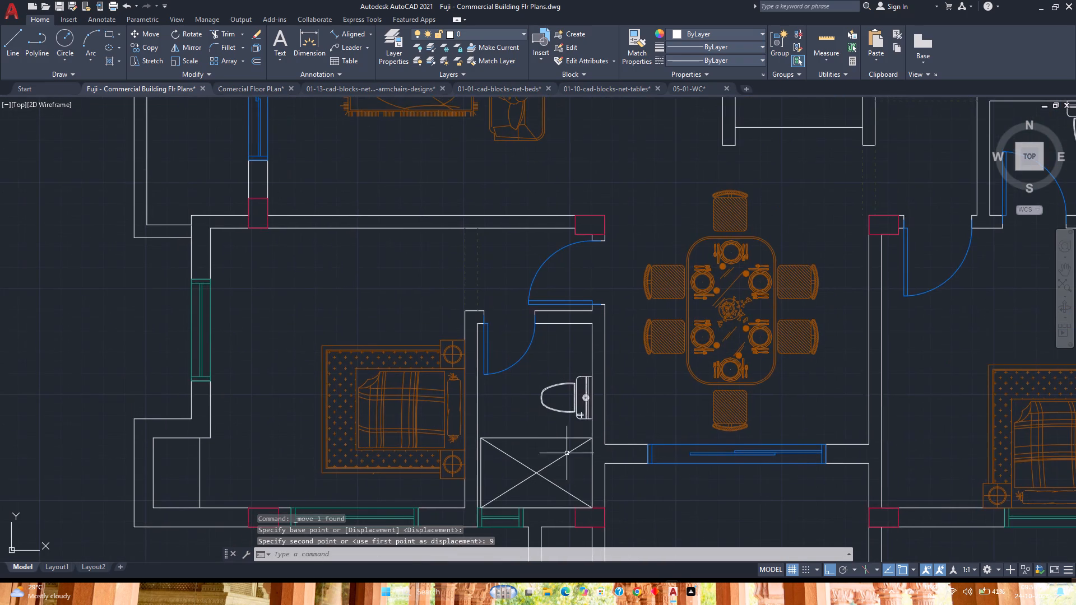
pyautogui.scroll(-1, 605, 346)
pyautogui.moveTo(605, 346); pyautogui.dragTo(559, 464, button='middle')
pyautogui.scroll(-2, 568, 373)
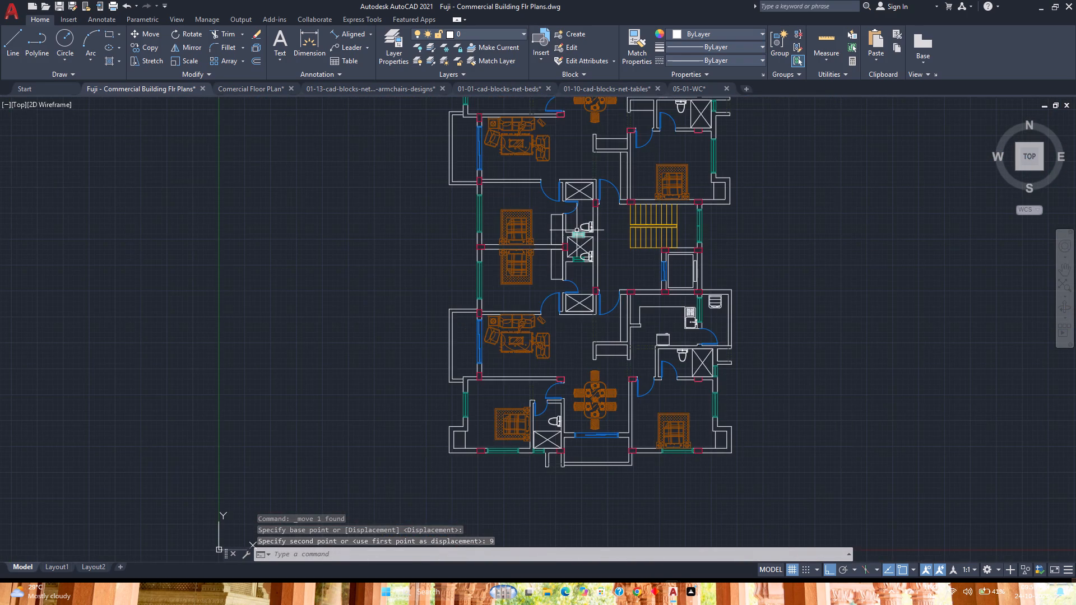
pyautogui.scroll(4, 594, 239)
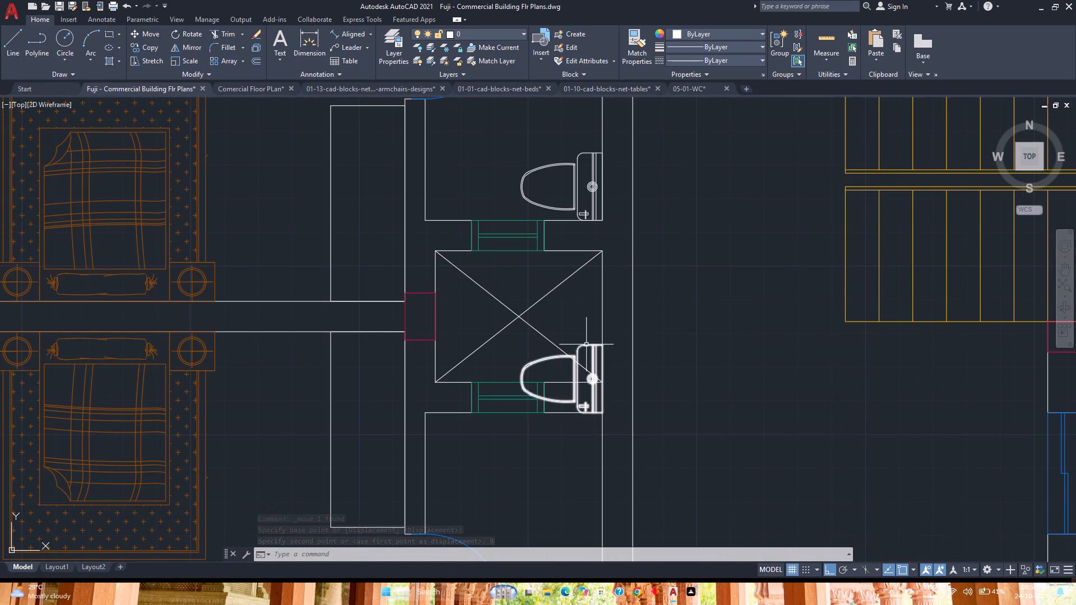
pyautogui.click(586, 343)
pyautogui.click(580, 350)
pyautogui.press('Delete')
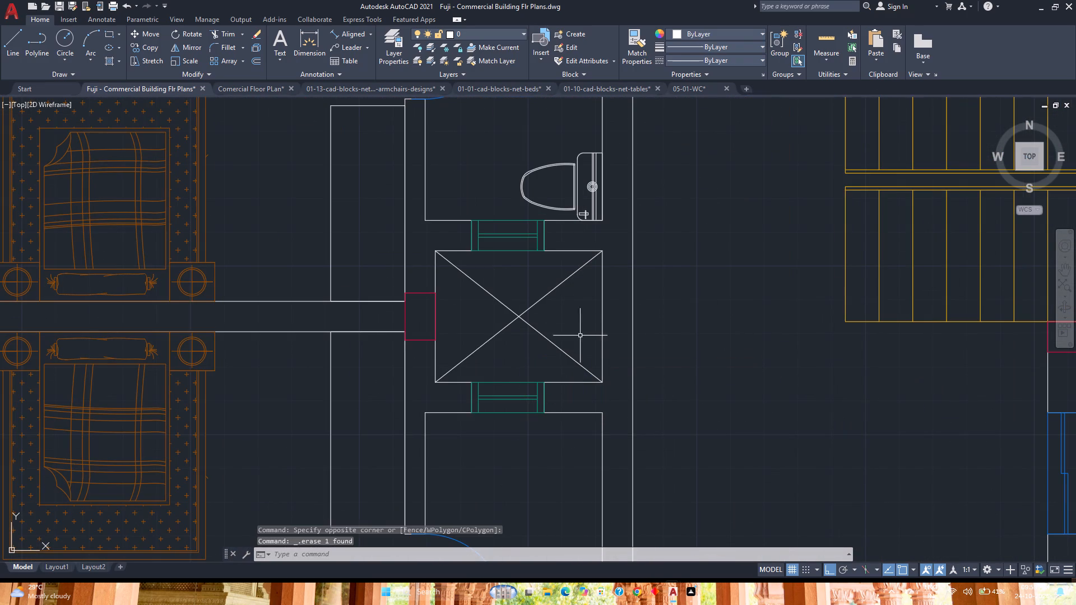
# Move the upper middle bathroom's toilet 6 inches straight up along the wall, away from the windowed wall.
pyautogui.click(549, 207)
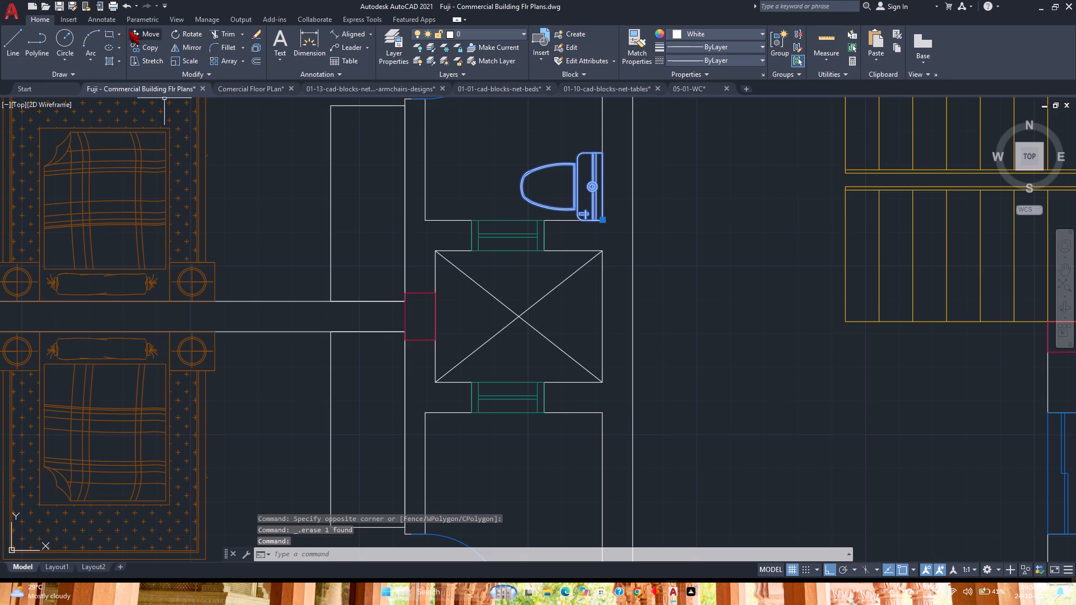
pyautogui.click(136, 31)
pyautogui.scroll(3, 623, 215)
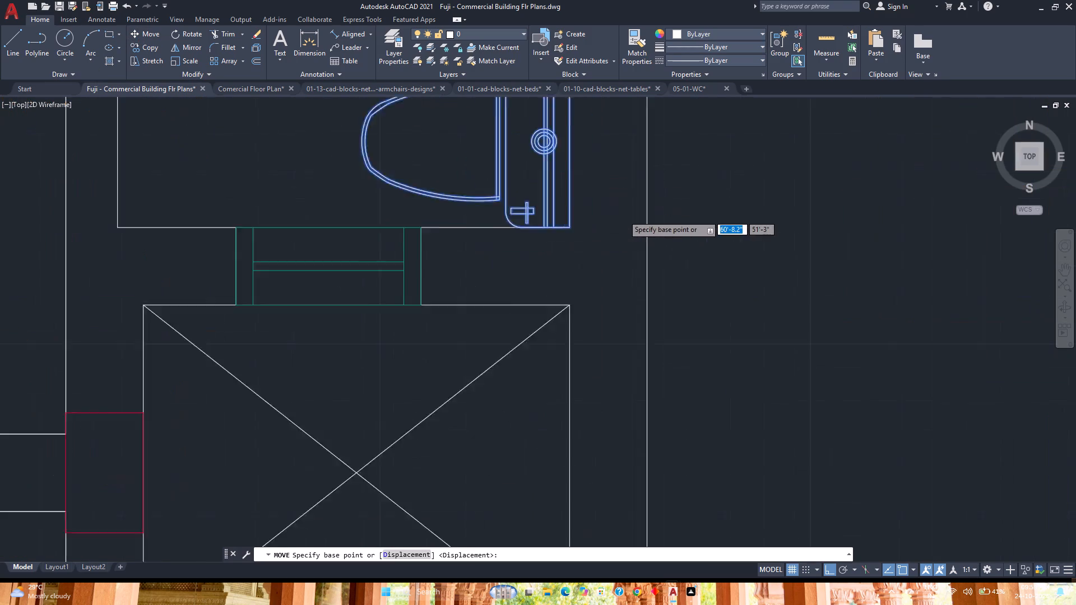
pyautogui.click(537, 232)
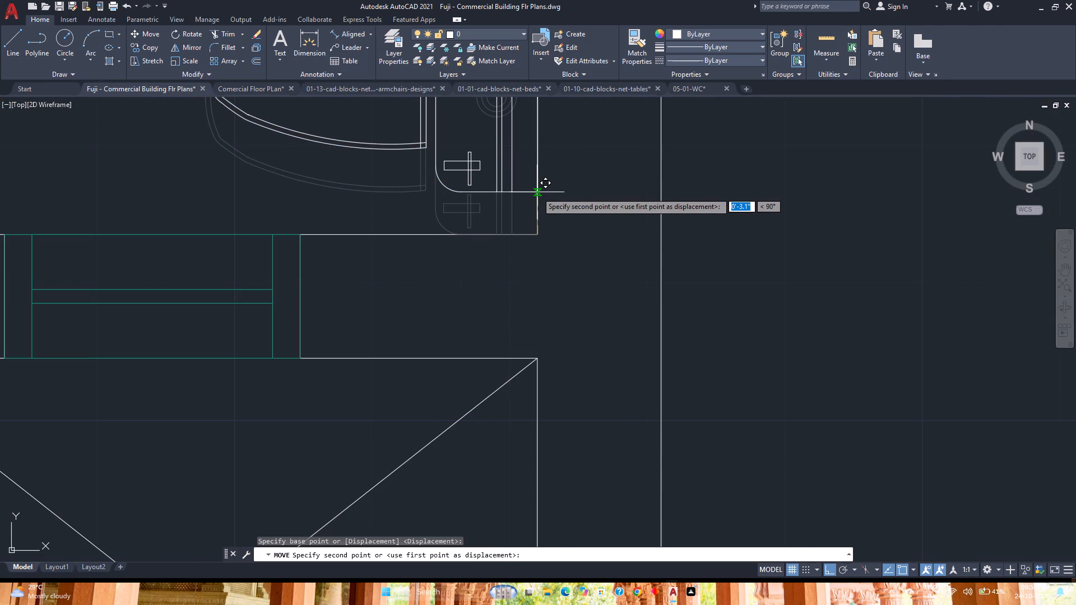
pyautogui.press('6')
pyautogui.press('Return')
# Mirror the upper middle bathroom's toilet into the lower middle bathroom about the crossed rectangle's horizontal centreline, keeping the original.
pyautogui.scroll(-4, 530, 270)
pyautogui.middleClick(530, 270)
pyautogui.moveTo(531, 272); pyautogui.dragTo(571, 375, button='middle')
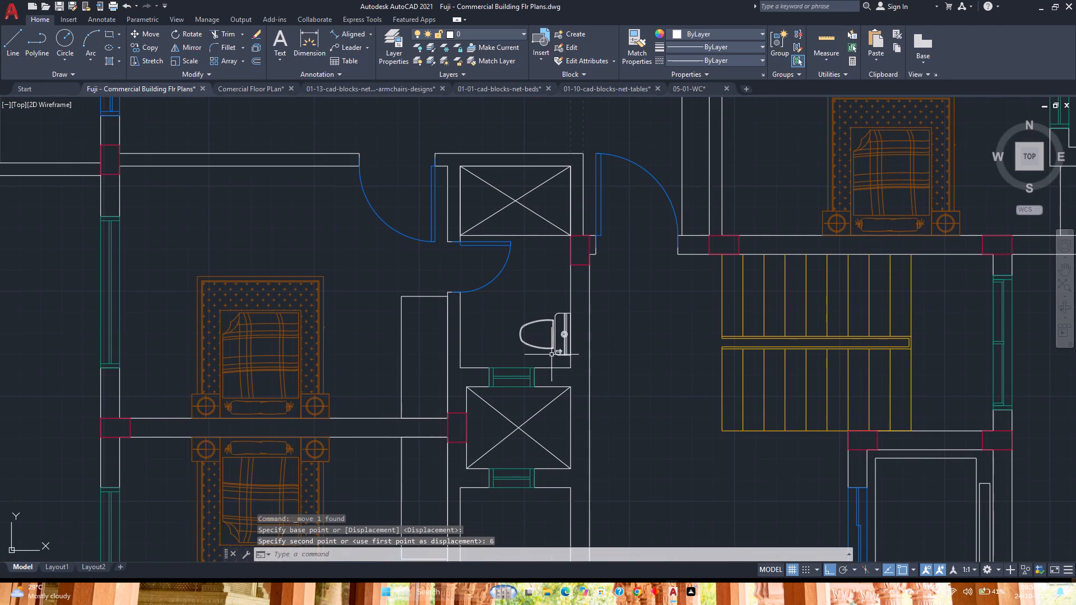
pyautogui.click(551, 355)
pyautogui.click(506, 322)
pyautogui.click(177, 49)
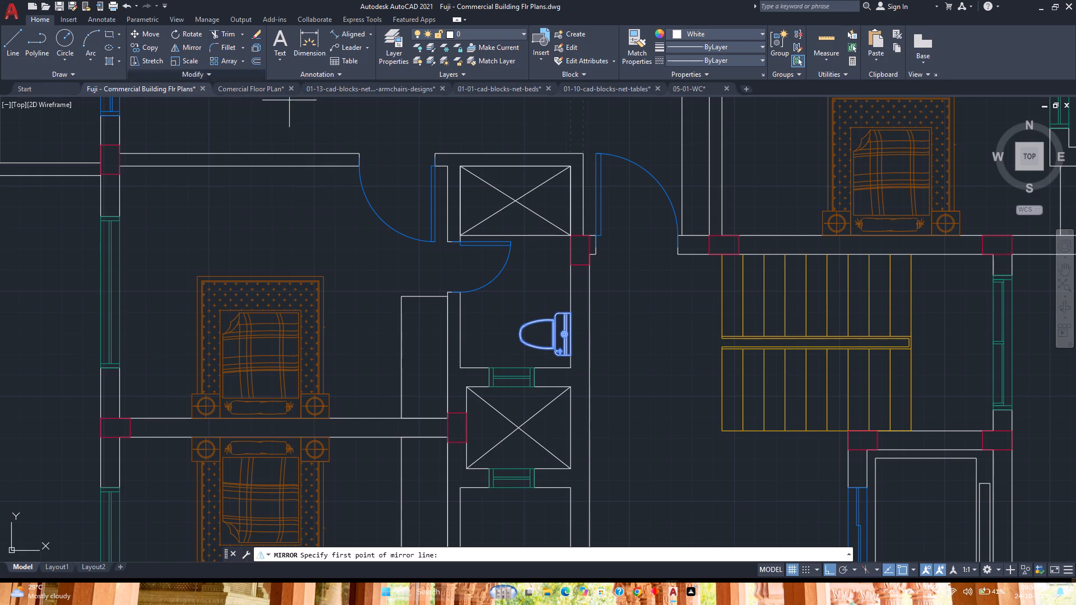
pyautogui.click(568, 429)
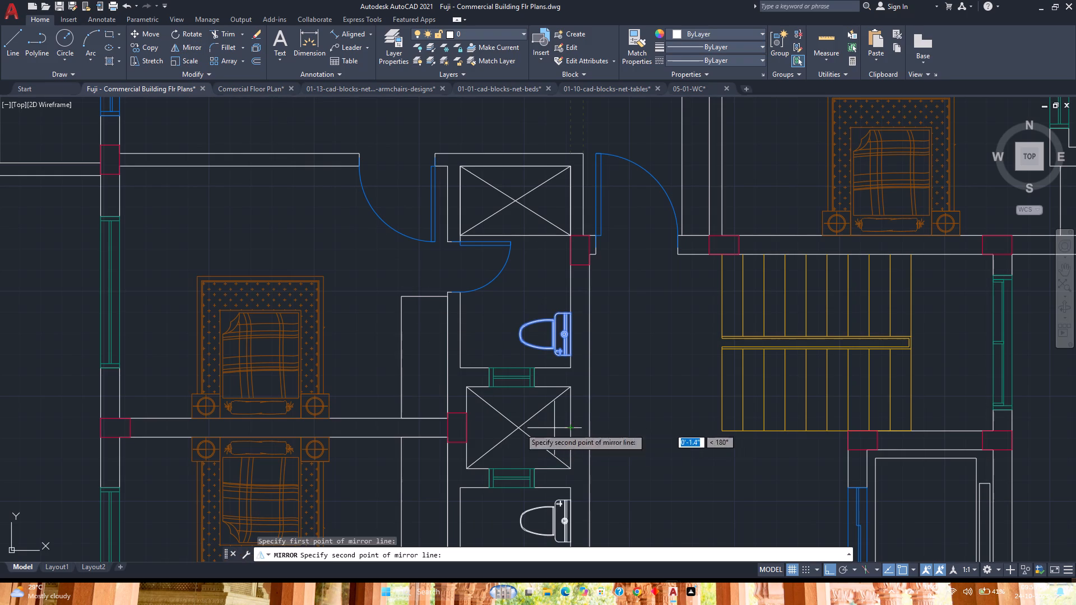
pyautogui.click(516, 427)
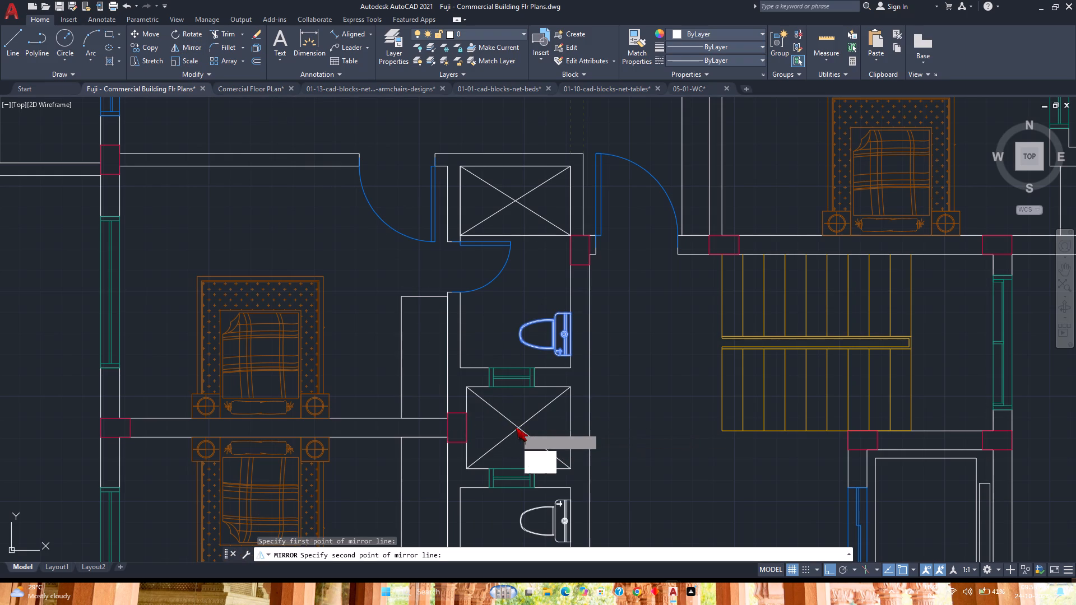
pyautogui.moveTo(547, 469); pyautogui.dragTo(517, 429)
# Save the Fuji - Commercial Building Flr Plans drawing.
pyautogui.scroll(-4, 523, 406)
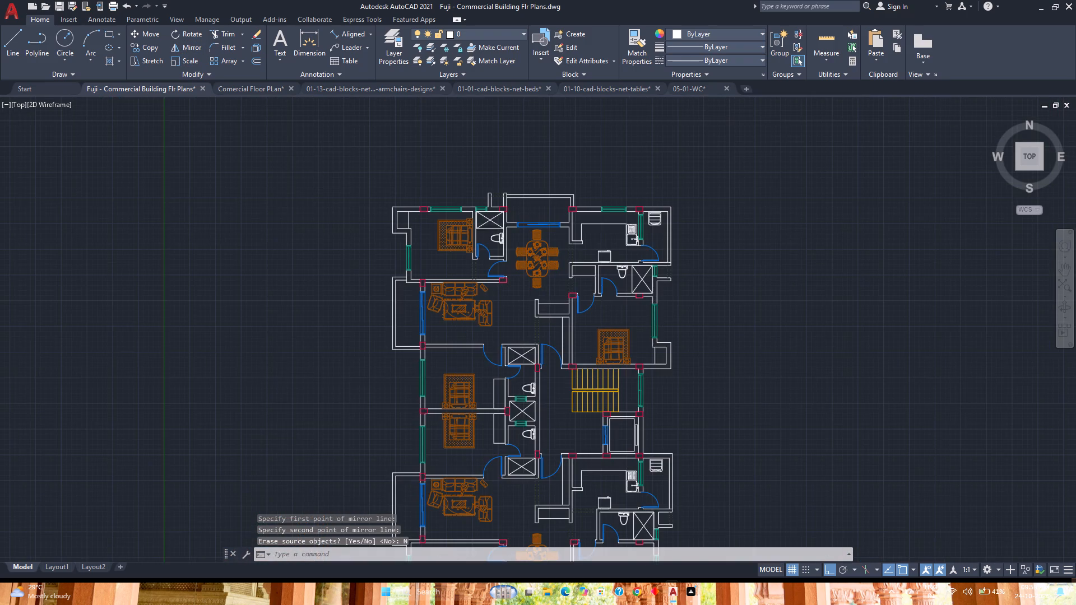
pyautogui.hotkey('ctrl', 's')
# Switch to the 01-10-cad-blocks-net-tables drawing and close it, saving its changes.
pyautogui.scroll(2, 527, 378)
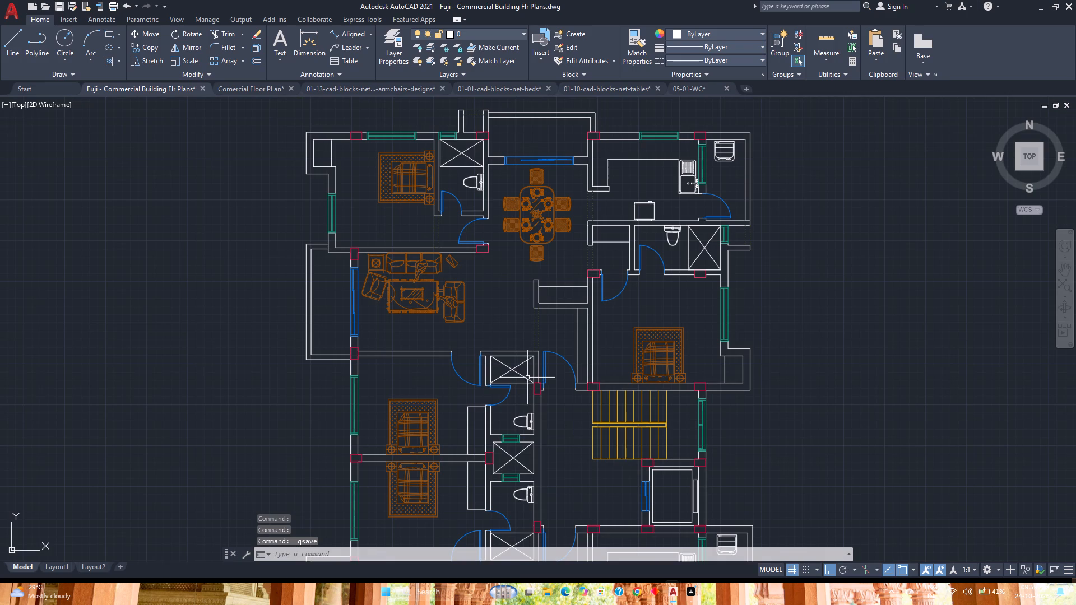
pyautogui.scroll(3, 523, 373)
pyautogui.scroll(-2, 523, 373)
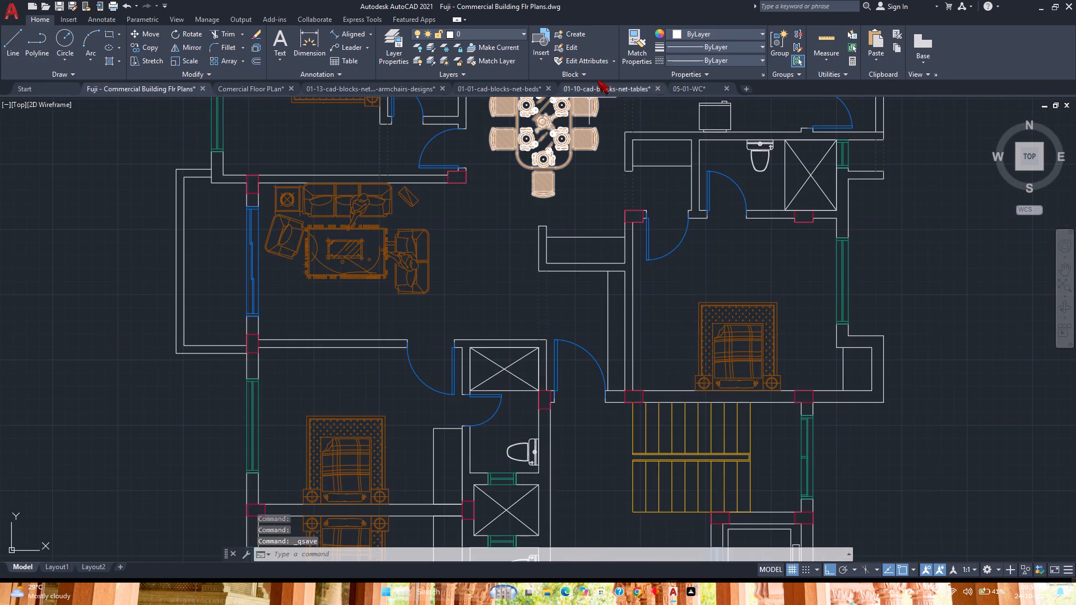
pyautogui.click(601, 89)
pyautogui.scroll(-4, 636, 250)
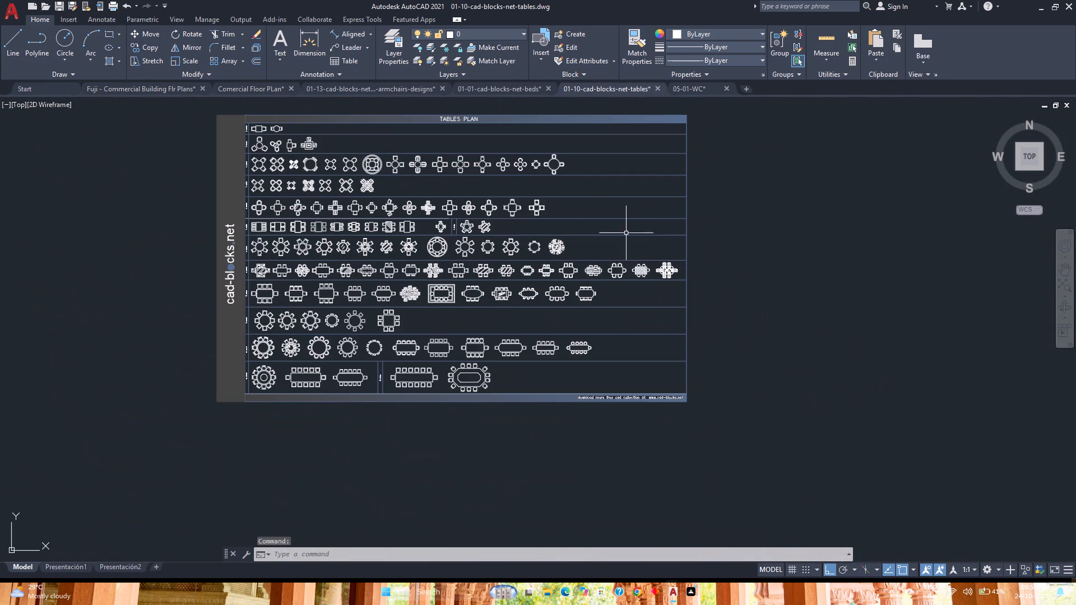
pyautogui.click(657, 85)
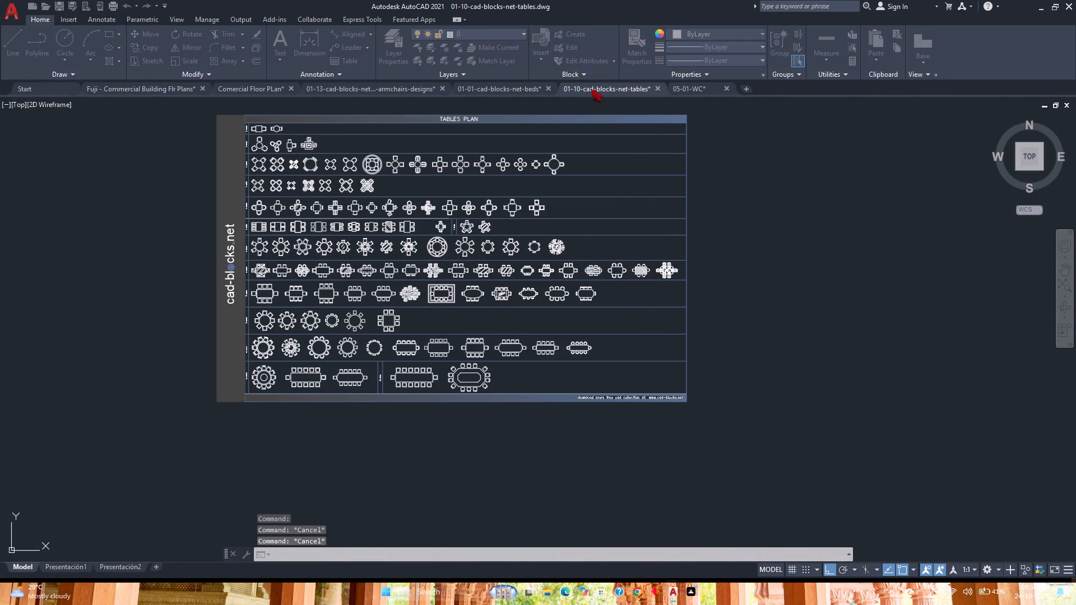
pyautogui.click(515, 318)
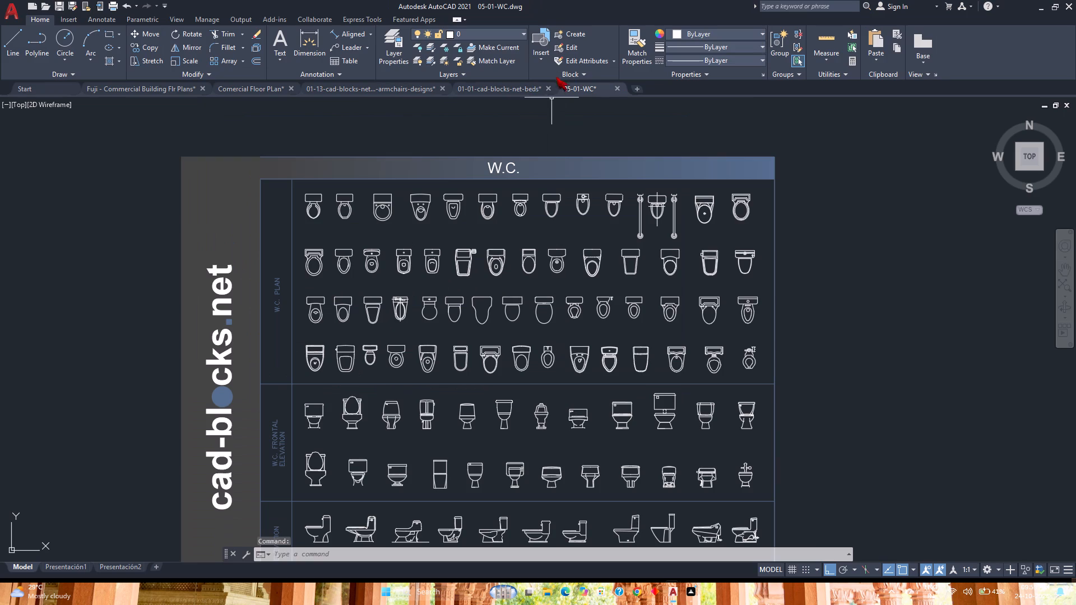
# Switch to the 01-01-cad-blocks-net-beds drawing and close it, saving its changes.
pyautogui.click(514, 87)
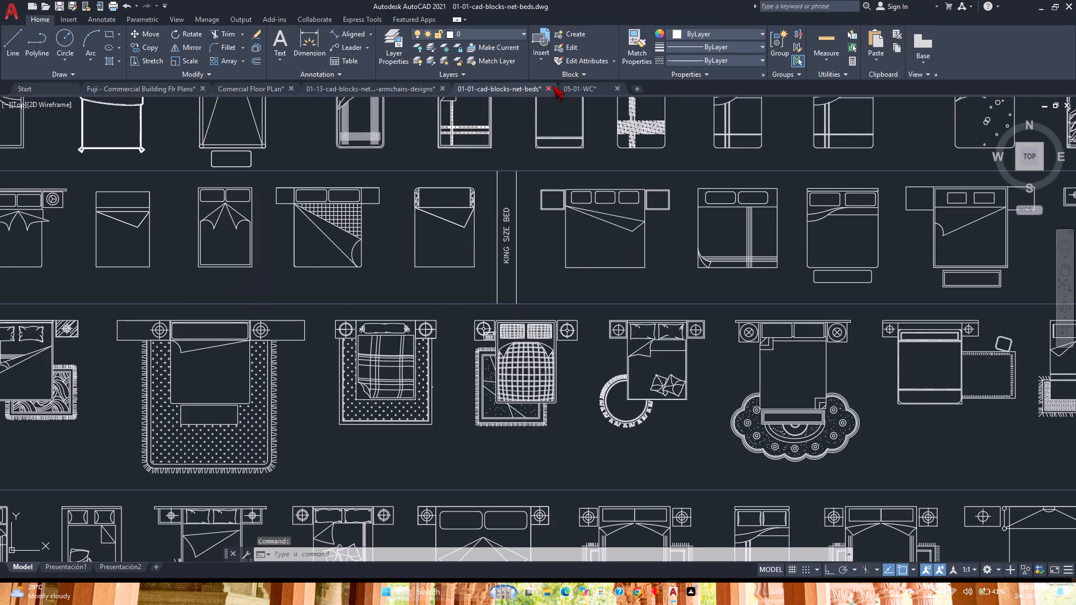
pyautogui.click(549, 87)
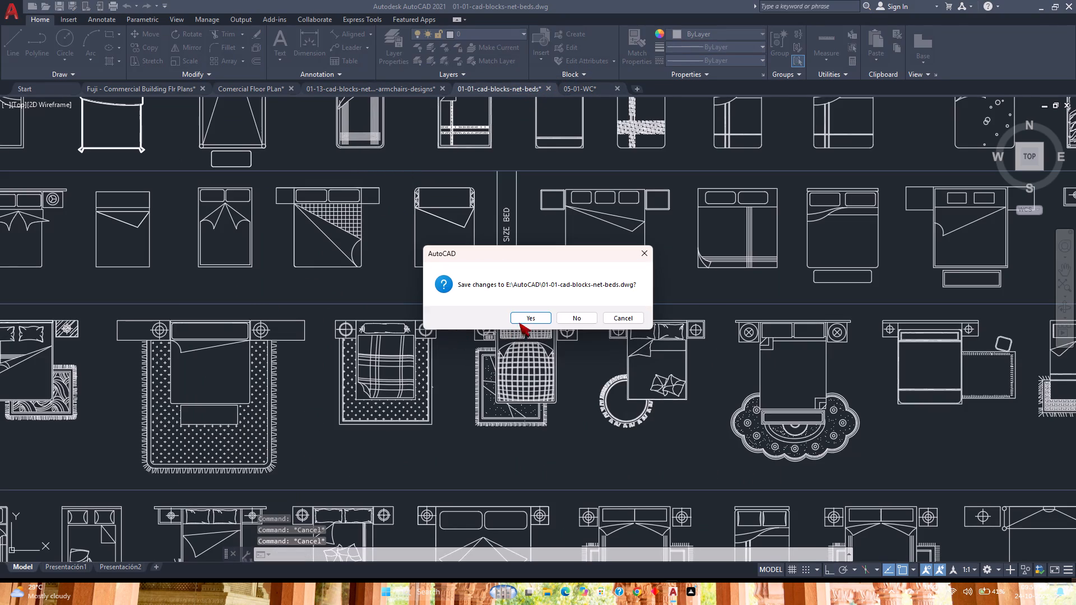
pyautogui.click(521, 322)
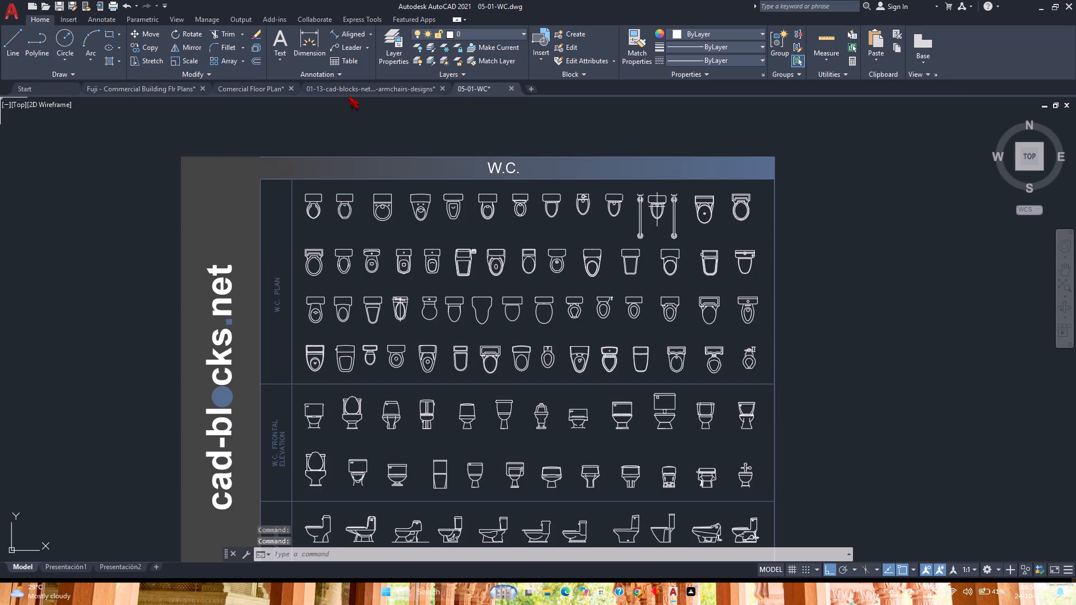
# Switch to the 01-13-cad-blocks-net-sofa-armchairs-designs drawing and close it, saving its changes.
pyautogui.click(350, 90)
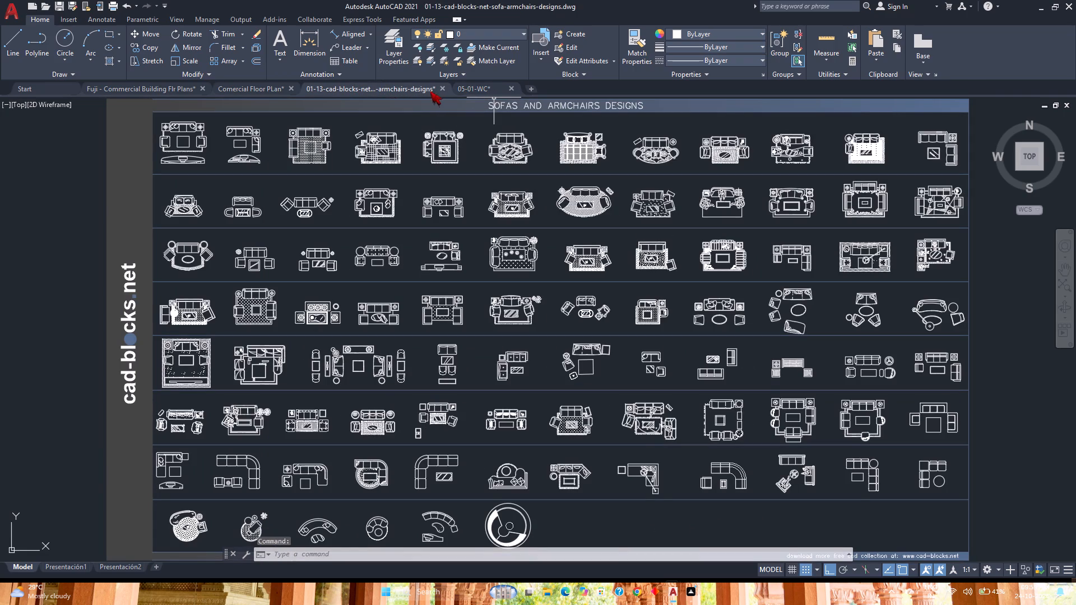
pyautogui.click(443, 88)
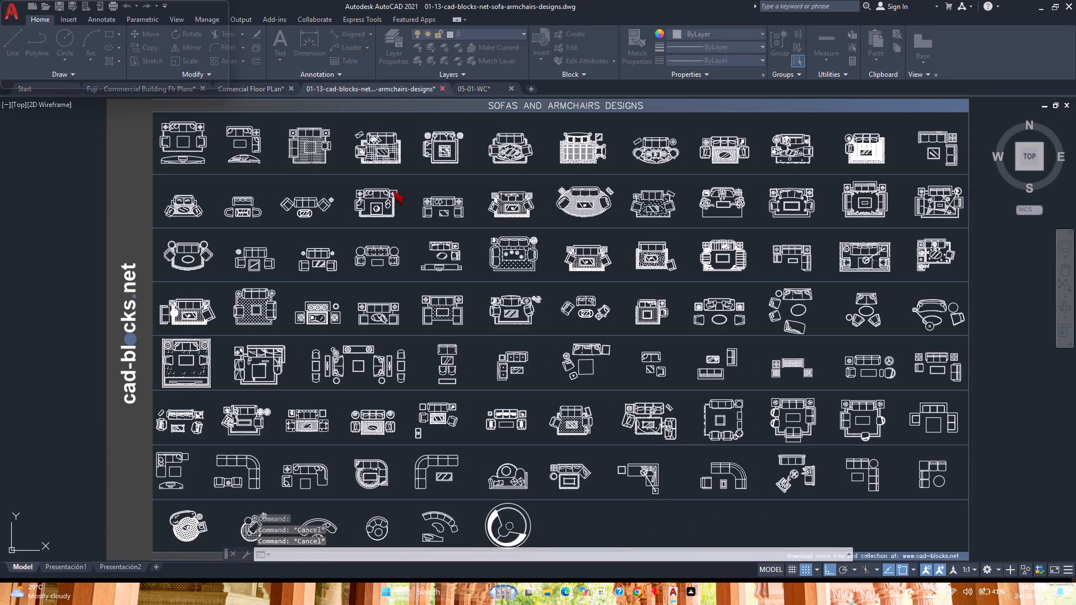
pyautogui.click(522, 319)
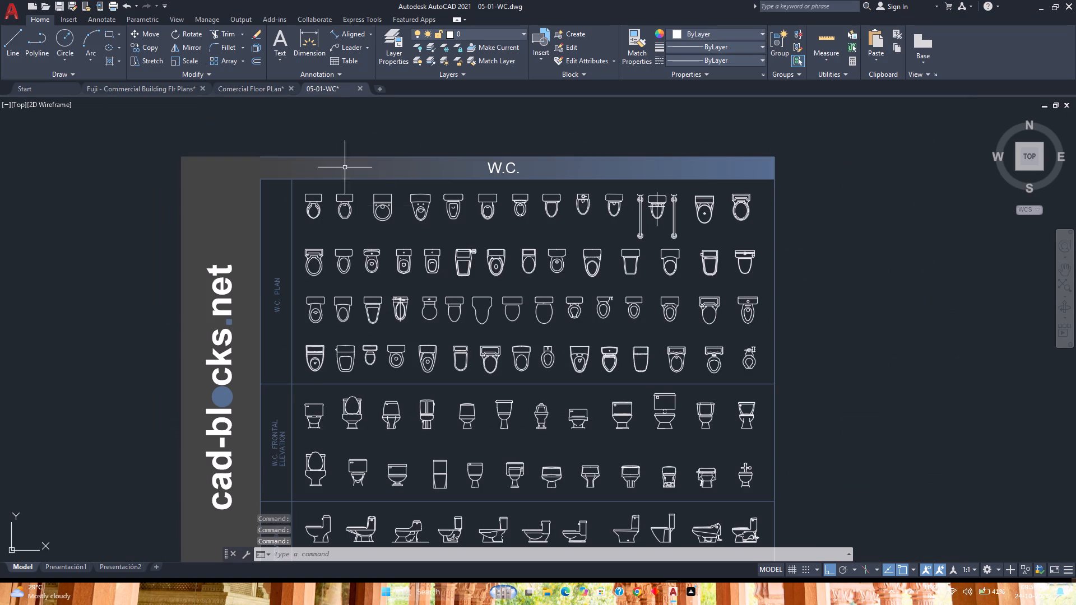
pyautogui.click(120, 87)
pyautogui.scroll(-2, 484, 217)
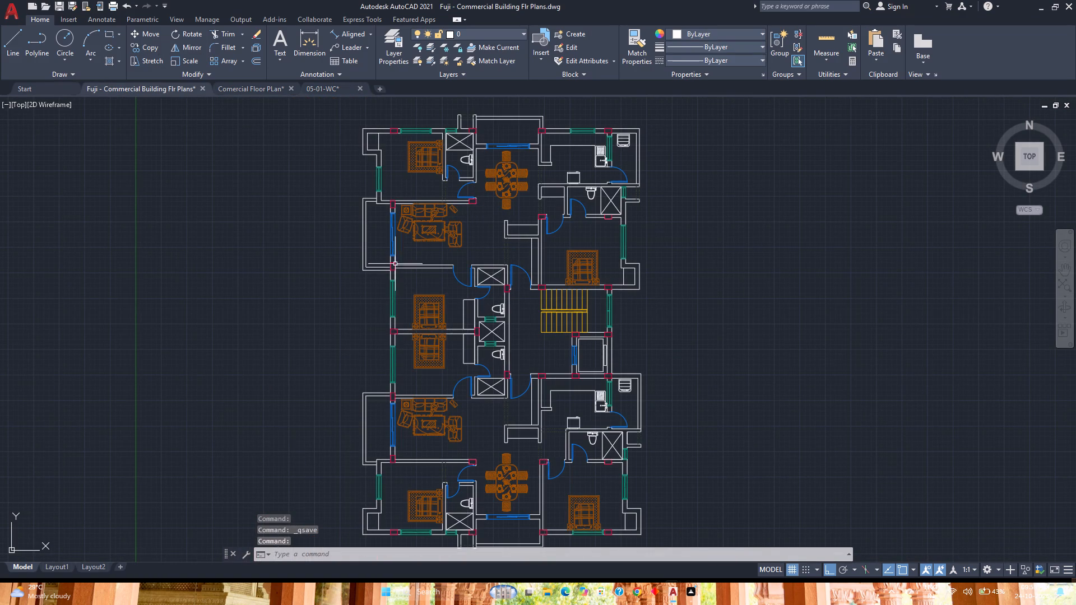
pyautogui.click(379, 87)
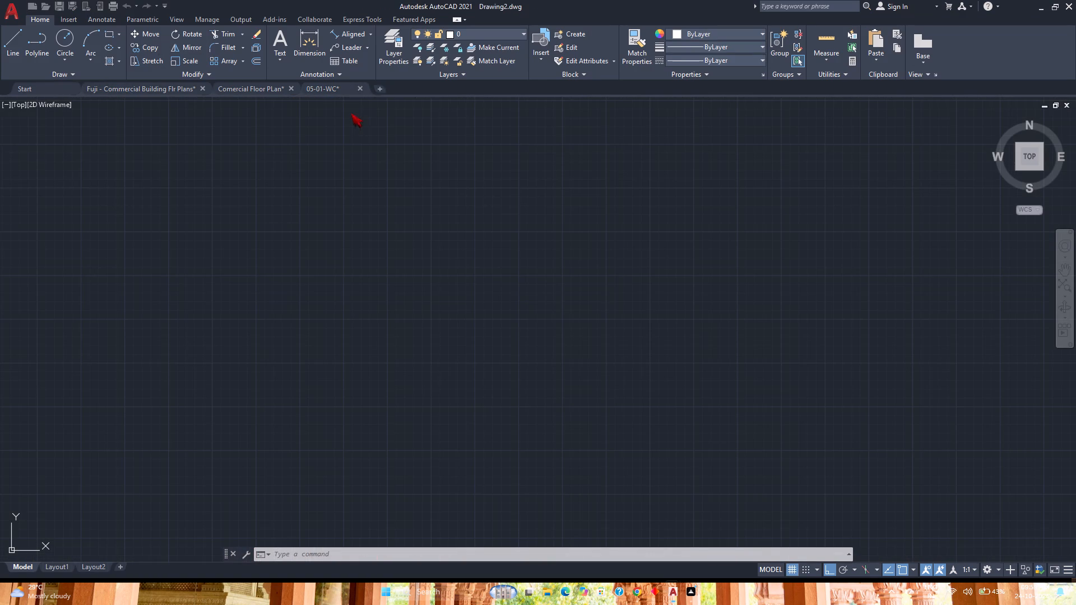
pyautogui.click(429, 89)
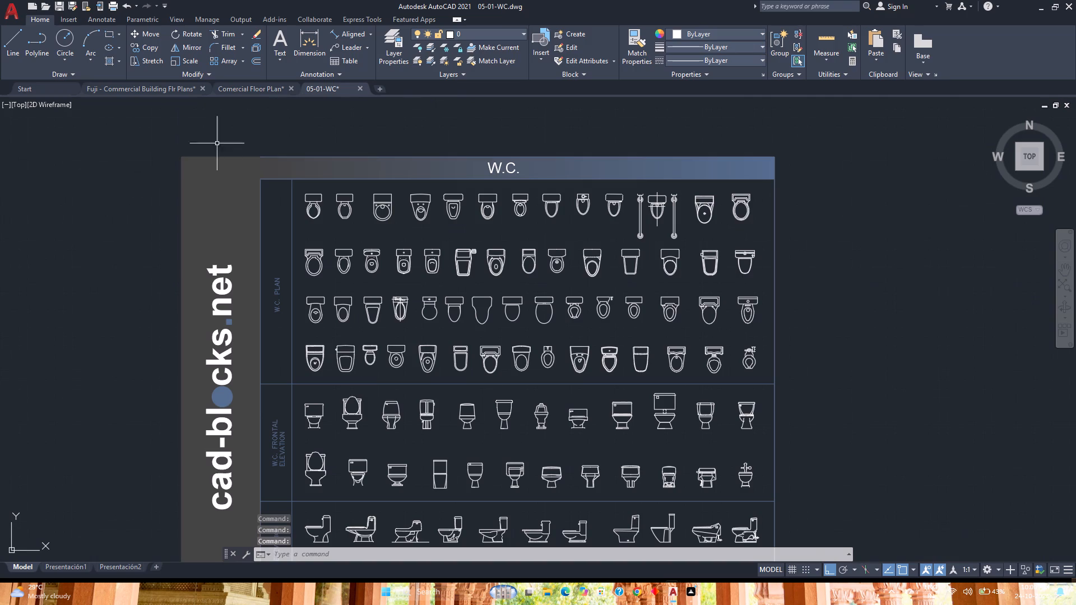
# Browse the drawing previews in the AutoCAD folder and open ideal_standart_sanitary_equipment.
pyautogui.click(43, 91)
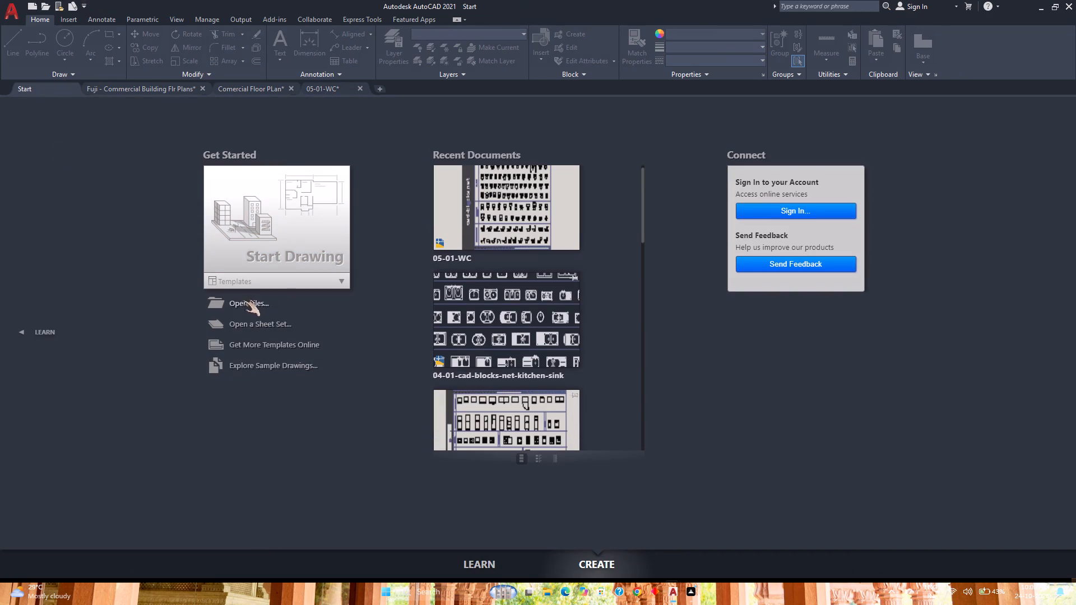
pyautogui.click(242, 302)
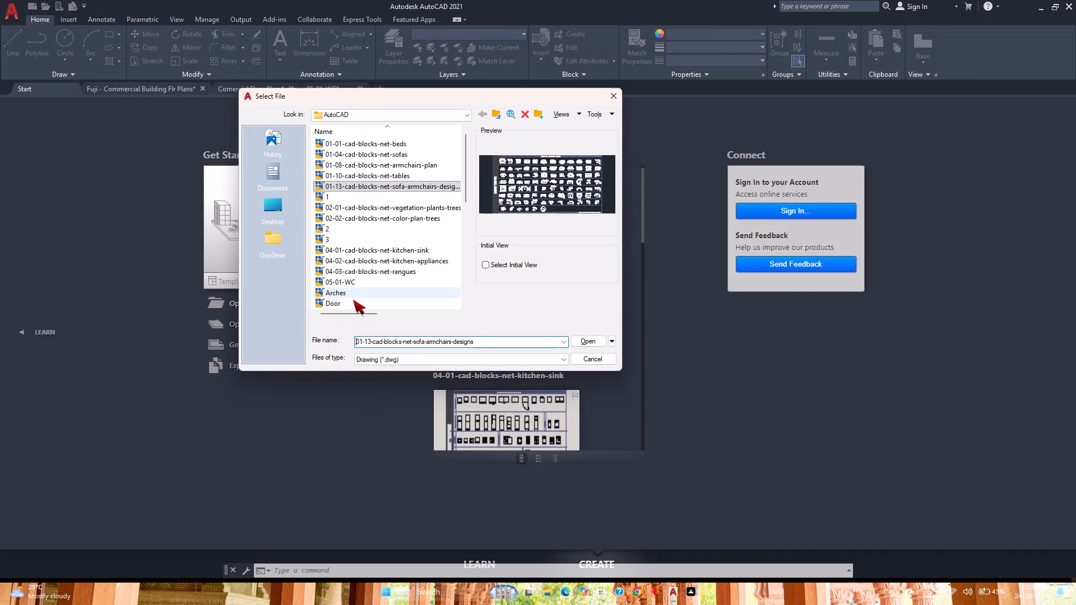
pyautogui.click(364, 236)
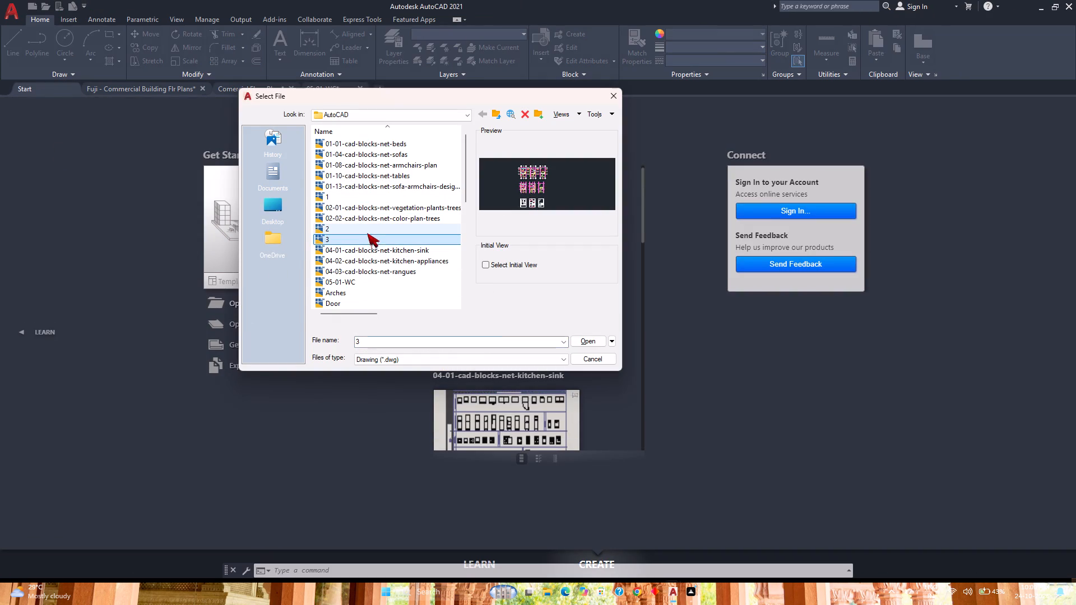
pyautogui.click(381, 220)
pyautogui.click(391, 248)
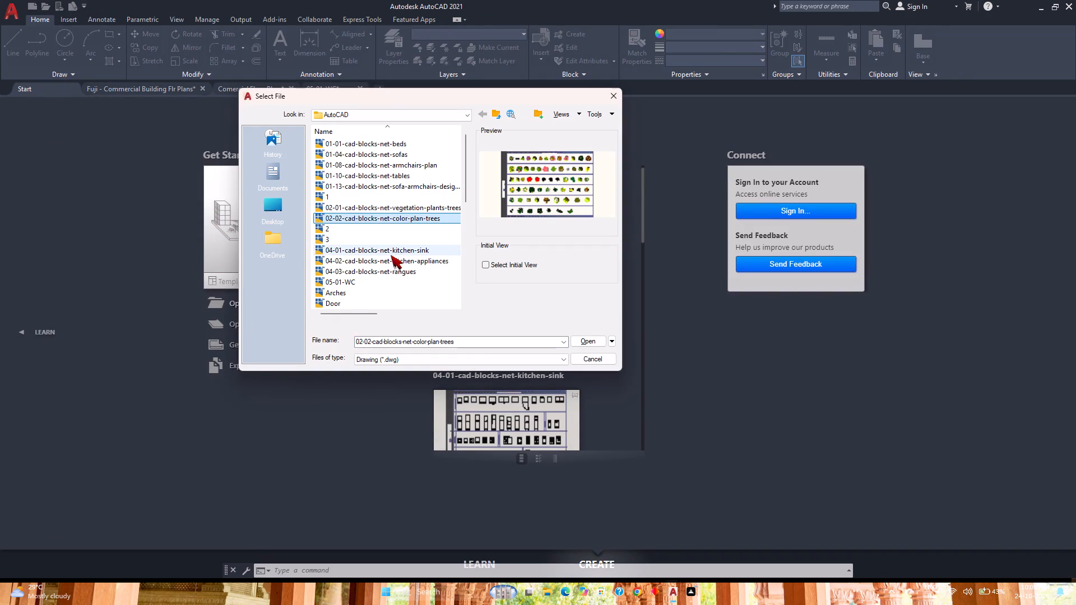
pyautogui.click(391, 261)
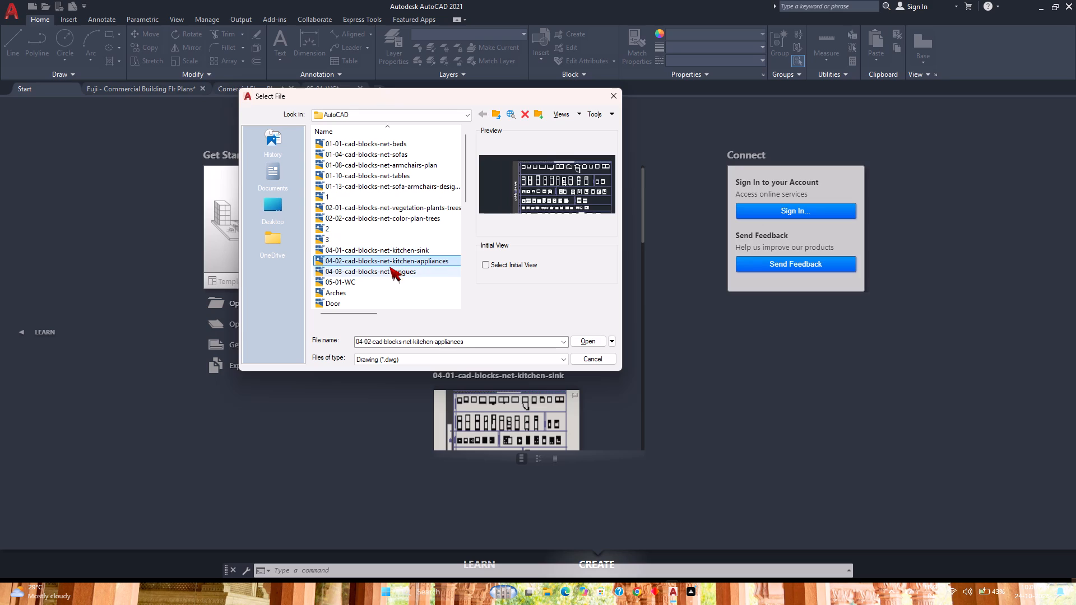
pyautogui.click(388, 268)
pyautogui.scroll(-6, 388, 268)
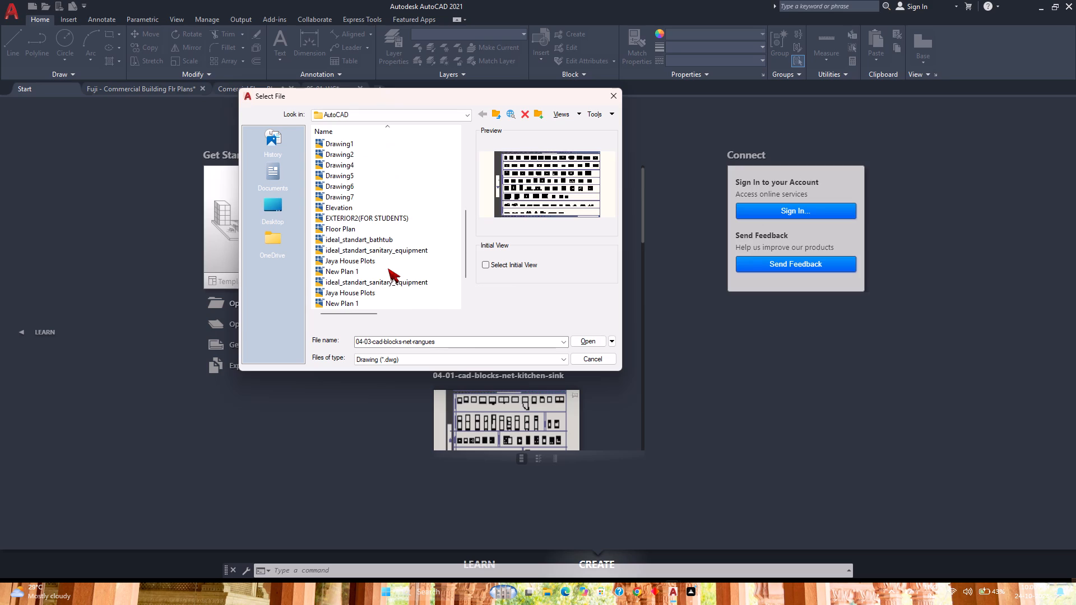
pyautogui.click(388, 250)
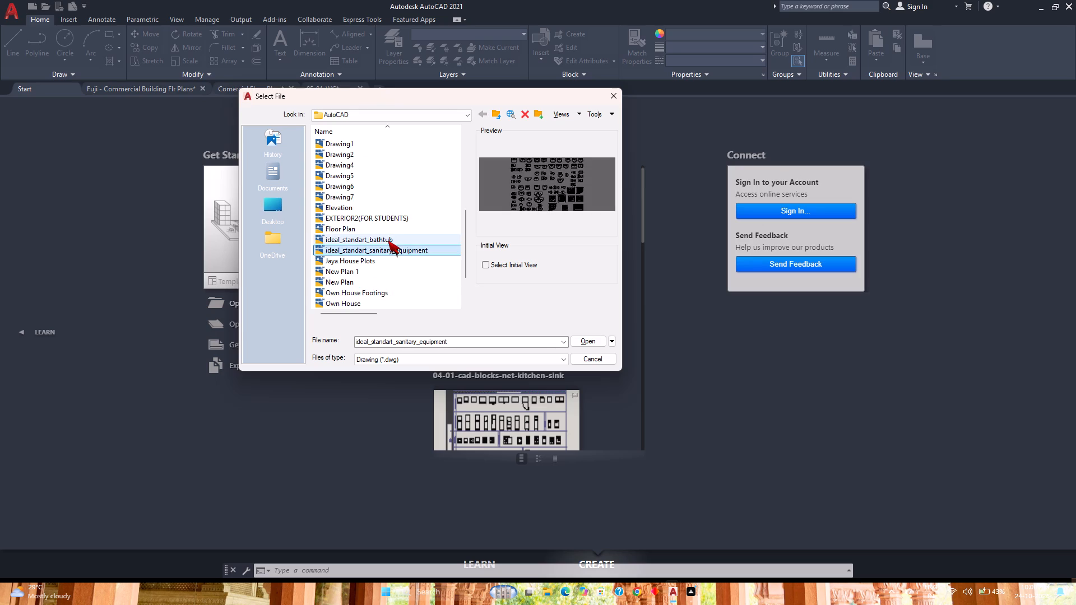
pyautogui.click(389, 239)
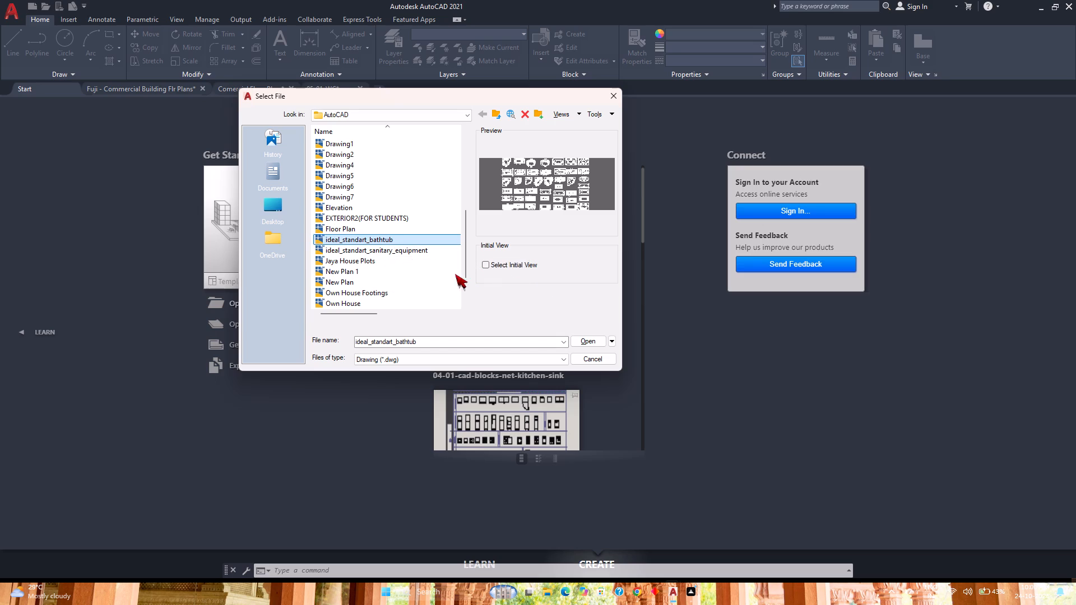
pyautogui.click(416, 250)
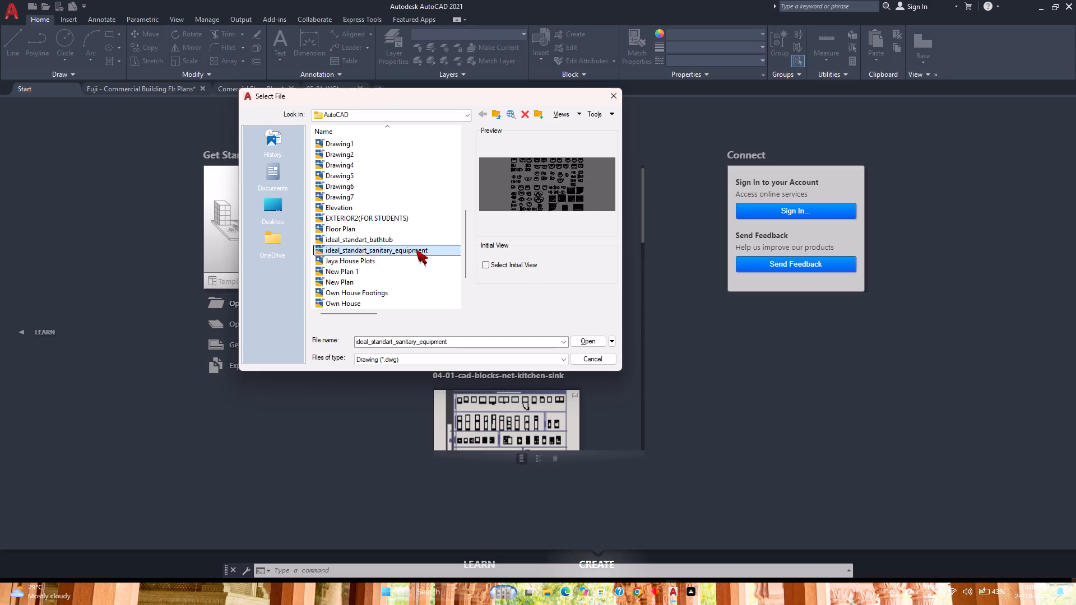
pyautogui.click(593, 341)
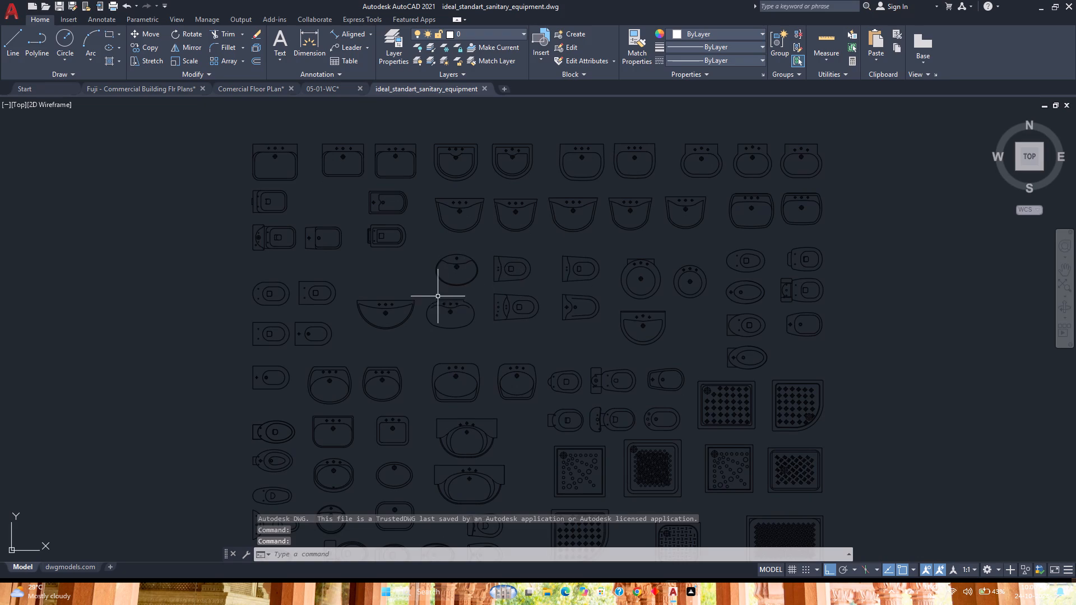
# Select all the sanitary equipment blocks, change their object colour to white (255,255,255), and clear the selection.
pyautogui.scroll(-2, 526, 336)
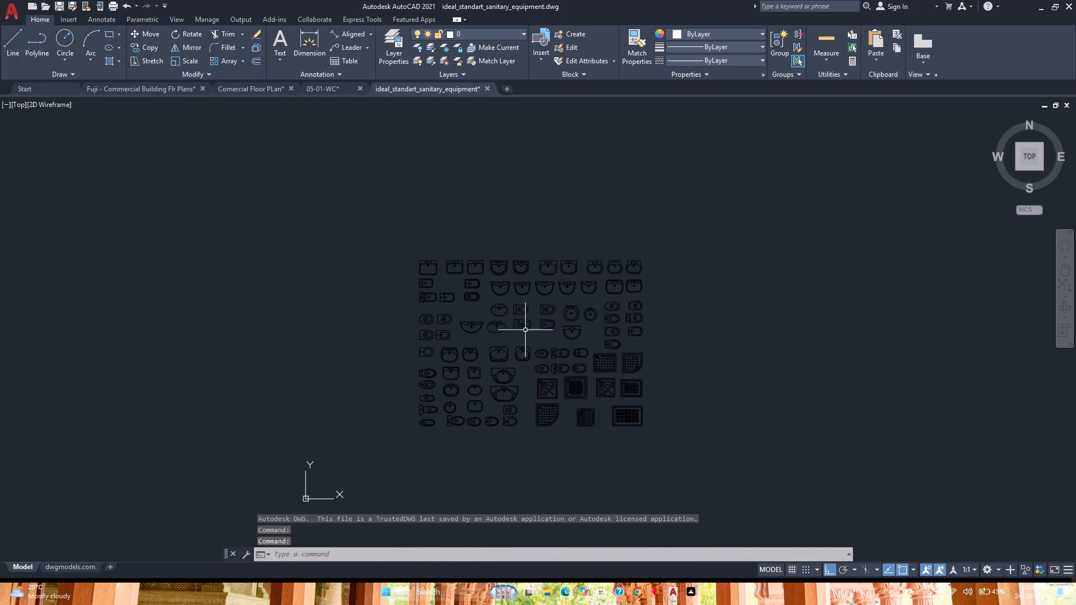
pyautogui.scroll(2, 523, 333)
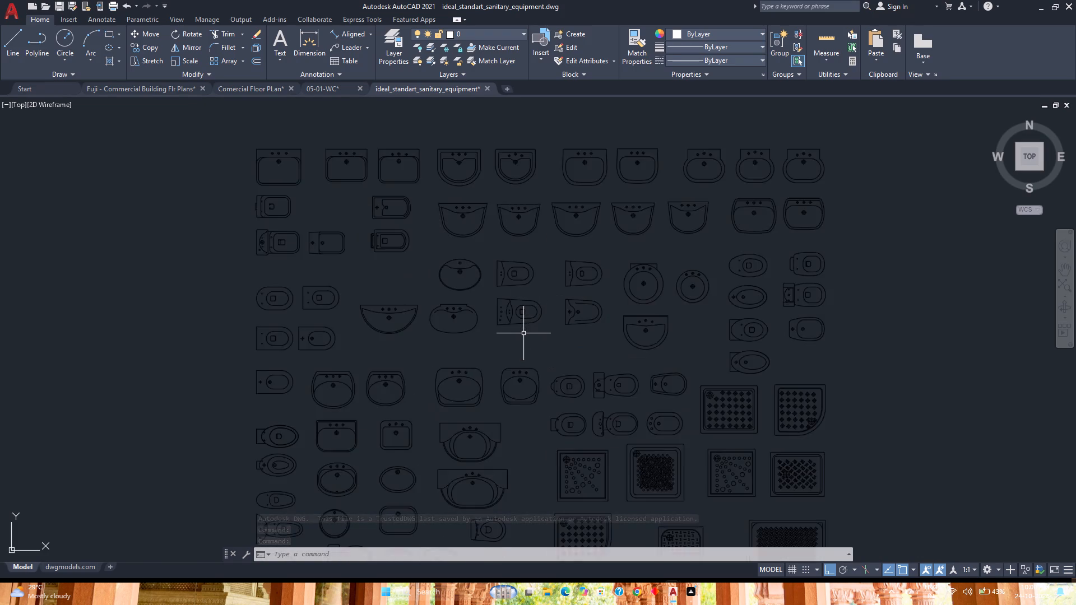
pyautogui.scroll(1, 523, 333)
pyautogui.scroll(-2, 523, 333)
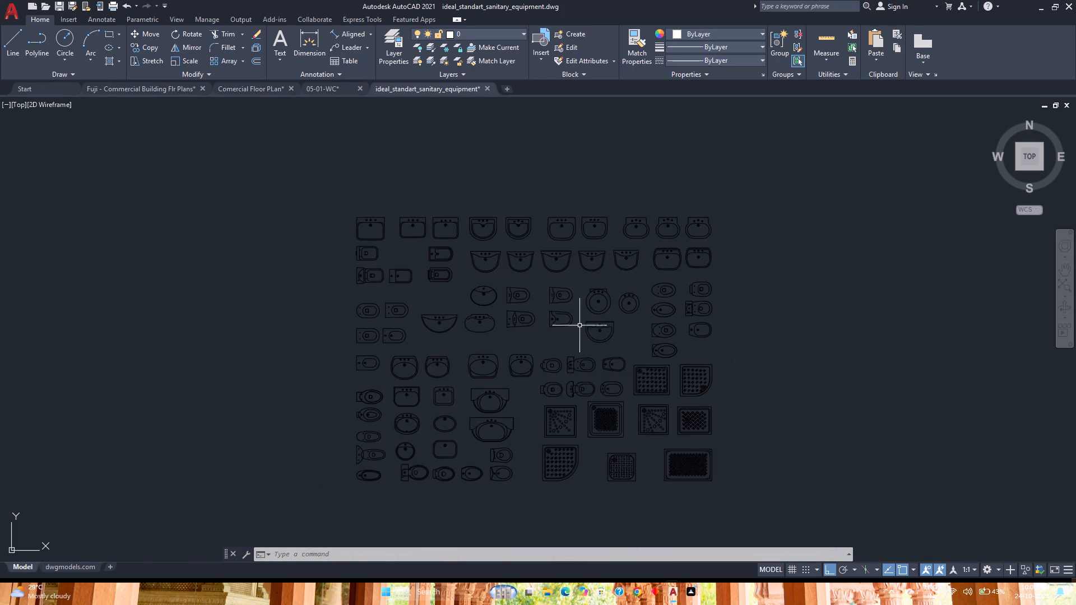
pyautogui.click(729, 496)
pyautogui.click(275, 162)
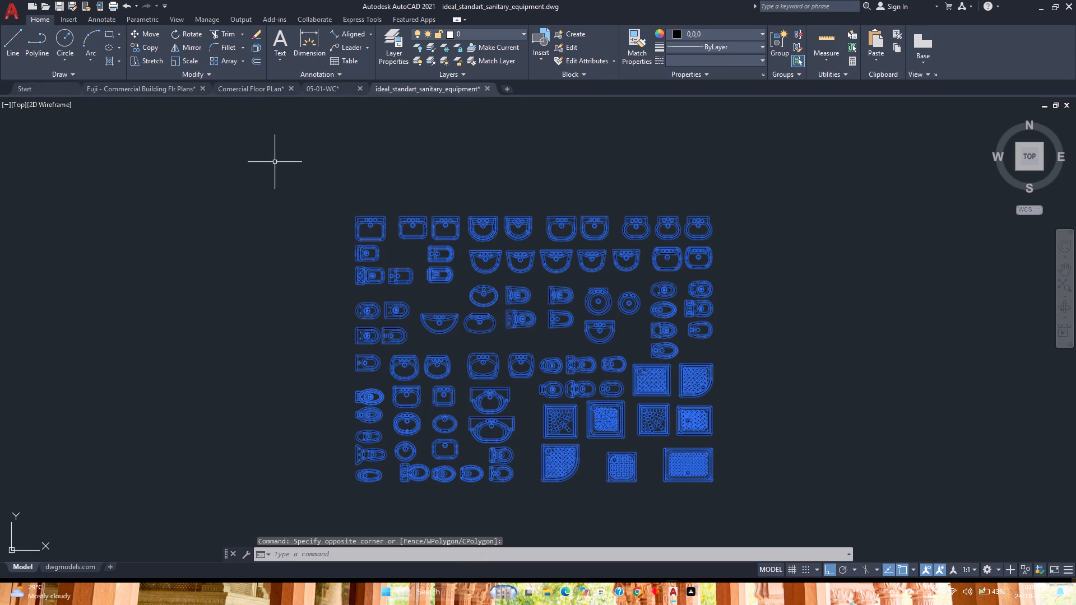
pyautogui.click(714, 33)
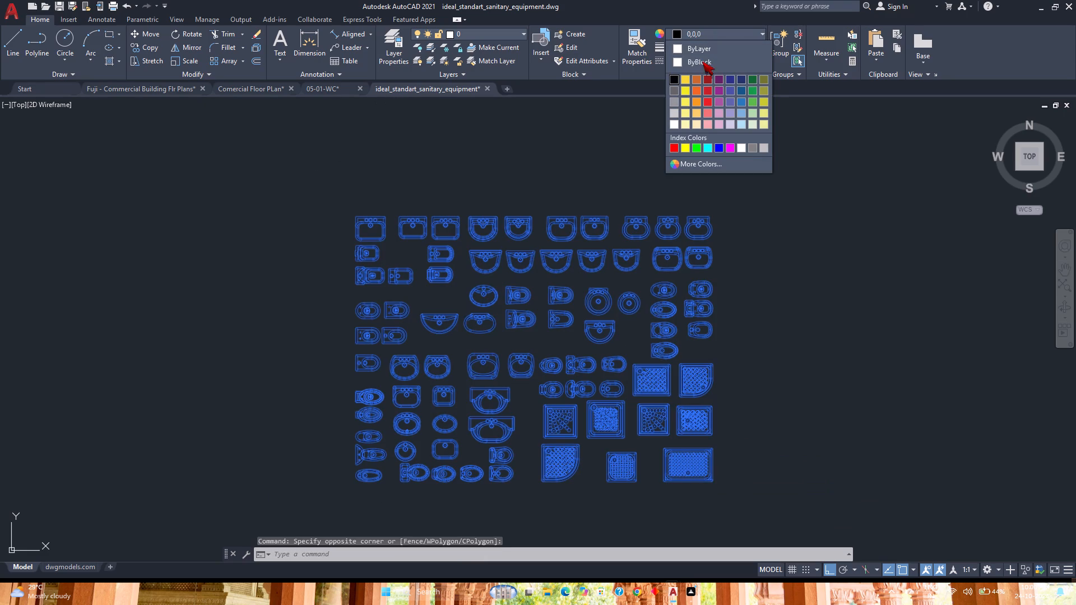
pyautogui.click(672, 124)
pyautogui.click(585, 138)
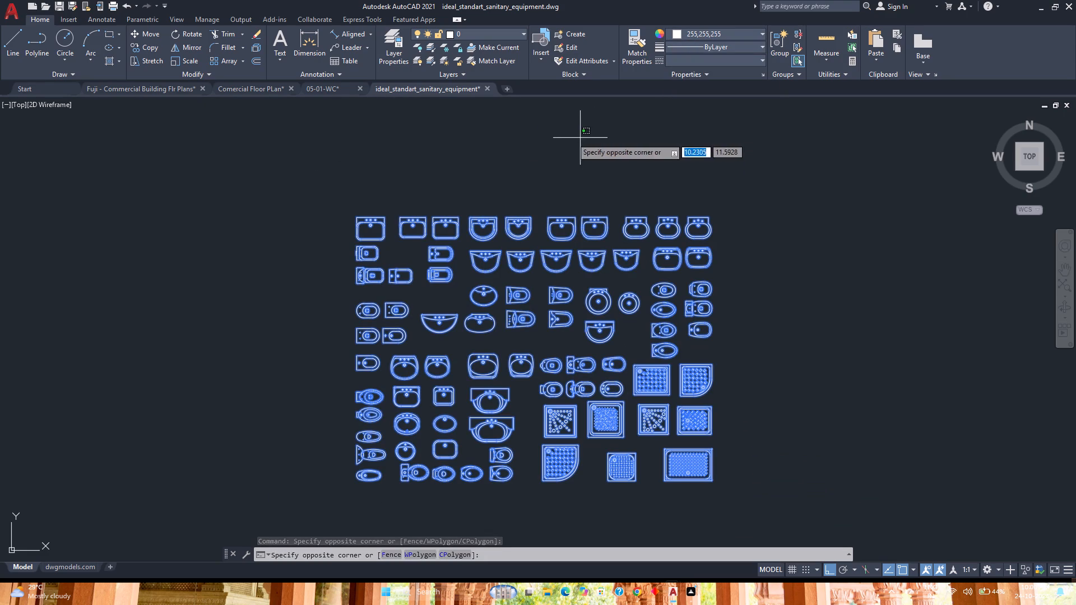
pyautogui.click(452, 131)
pyautogui.press('Escape')
# Save the ideal_standart_sanitary_equipment drawing.
pyautogui.hotkey('ctrl', 's')
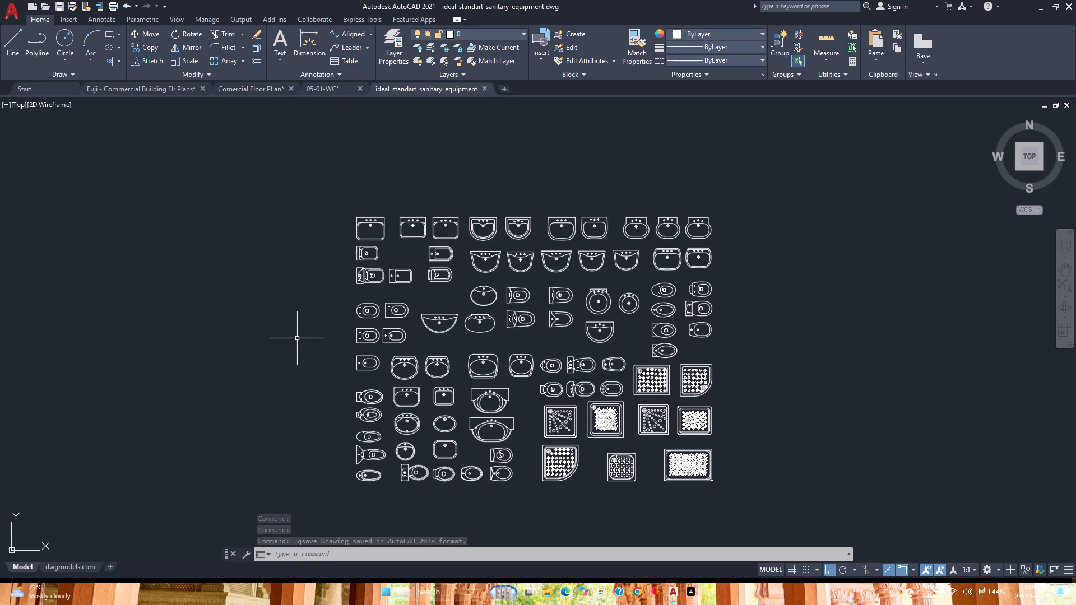
# Examine the washbasin, toilet and shower tray blocks across the sanitary equipment drawing.
pyautogui.scroll(3, 393, 344)
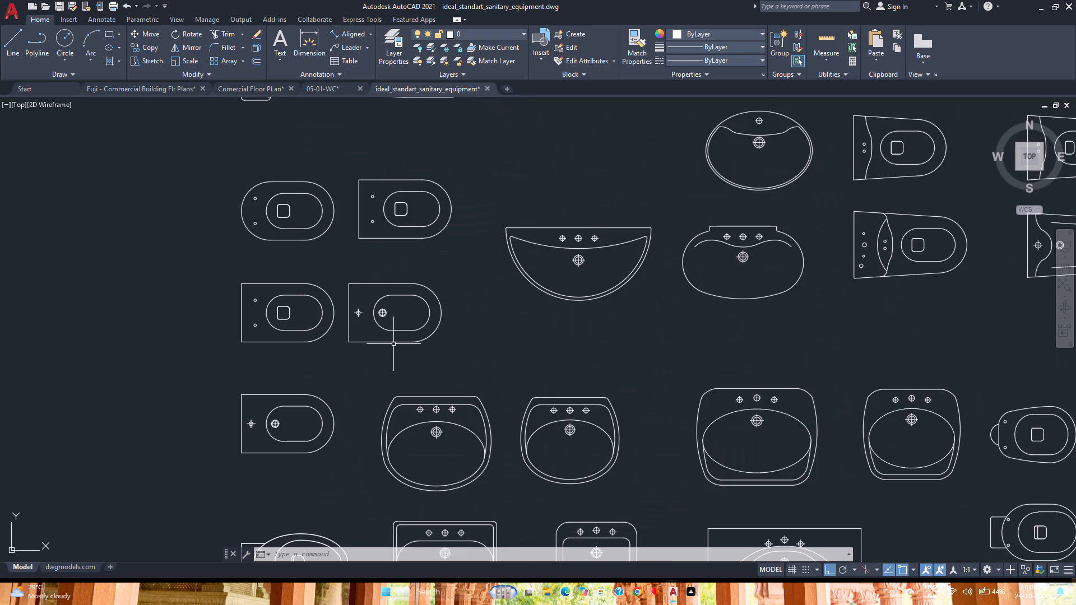
pyautogui.scroll(-3, 393, 344)
pyautogui.scroll(2, 470, 433)
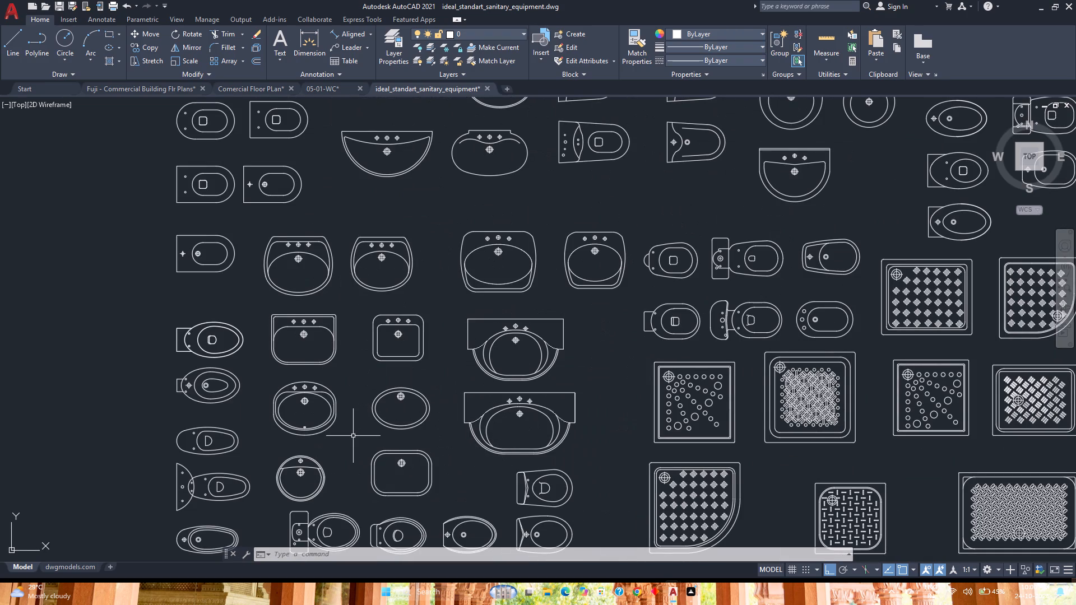
pyautogui.scroll(-1, 353, 435)
pyautogui.moveTo(565, 310); pyautogui.dragTo(554, 364, button='middle')
pyautogui.moveTo(553, 366); pyautogui.dragTo(545, 375, button='middle')
pyautogui.scroll(2, 723, 167)
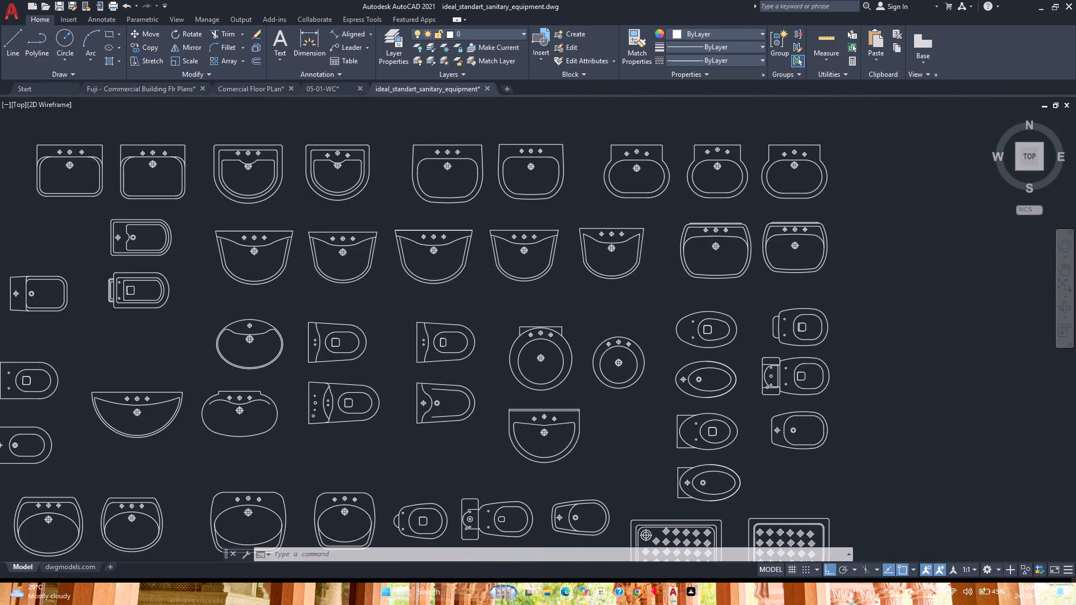
pyautogui.scroll(-2, 723, 167)
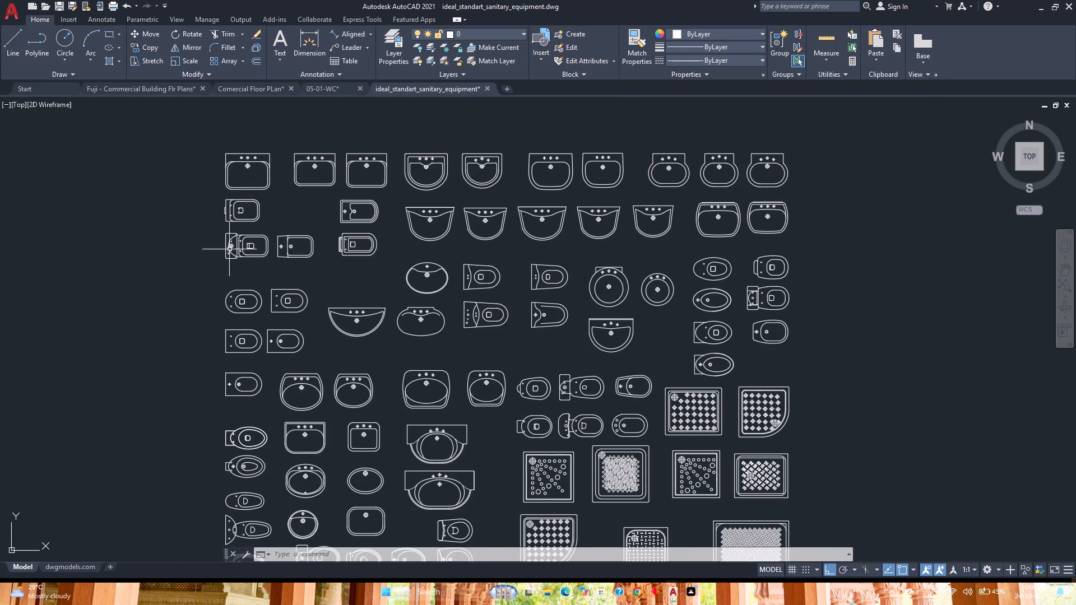
pyautogui.scroll(2, 228, 253)
pyautogui.scroll(-1, 228, 253)
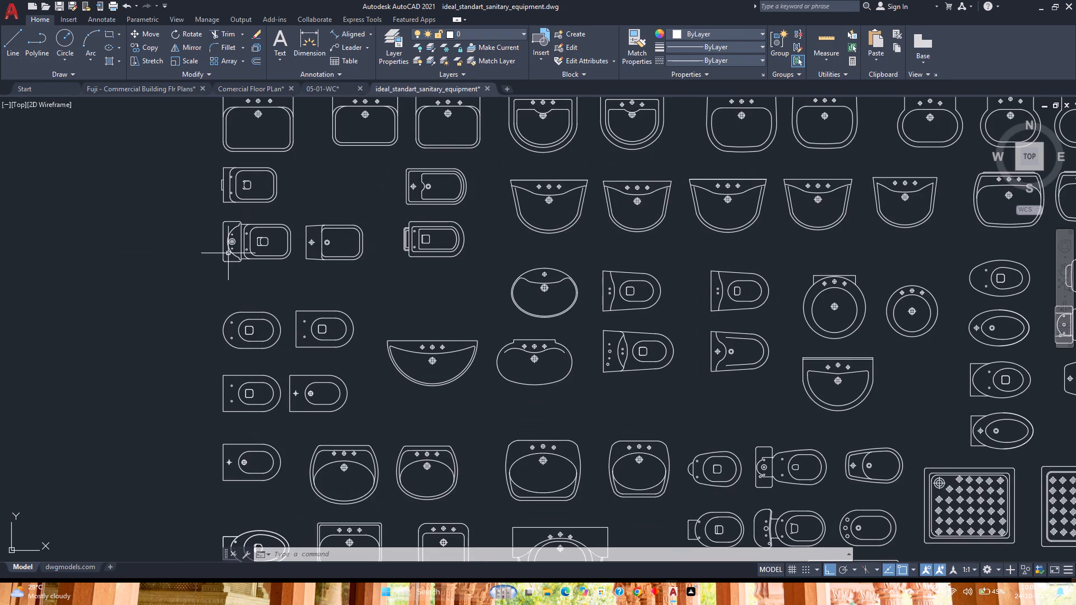
pyautogui.scroll(-1, 228, 253)
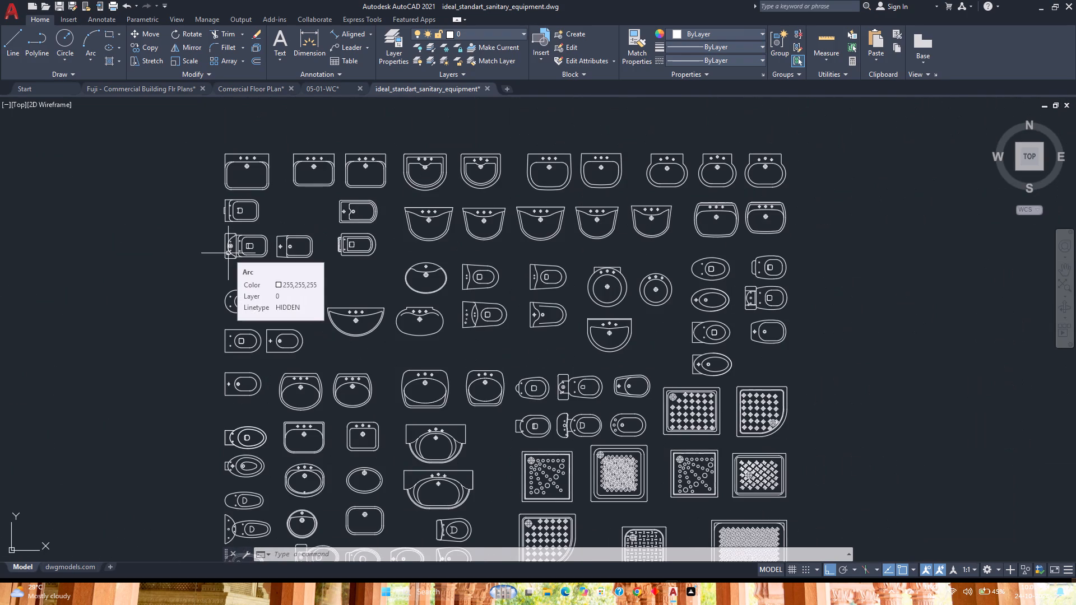
pyautogui.moveTo(474, 320); pyautogui.dragTo(475, 311, button='middle')
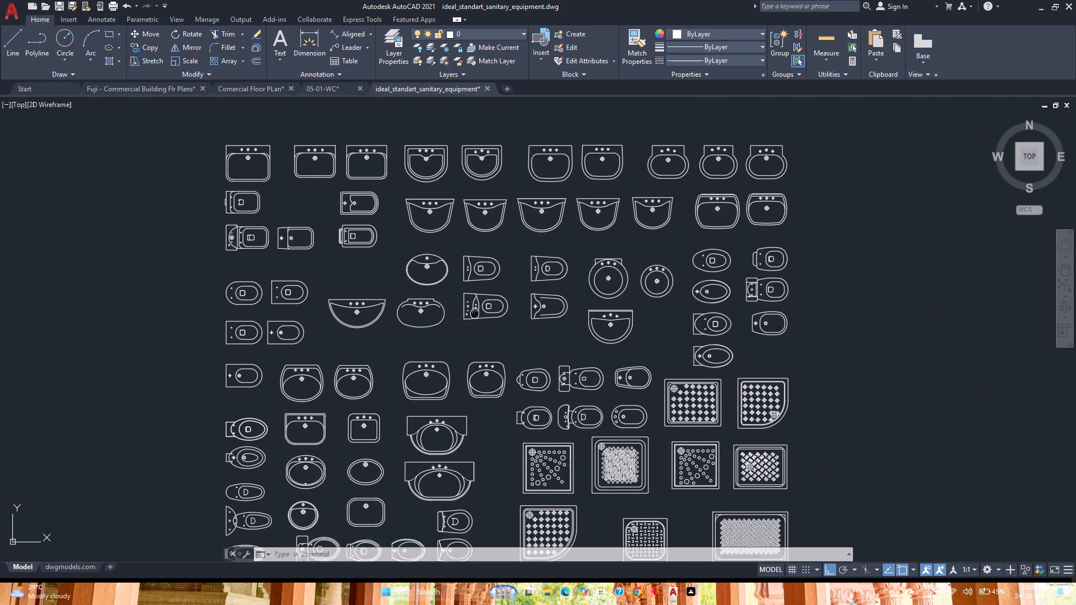
pyautogui.moveTo(475, 311); pyautogui.dragTo(479, 292, button='middle')
pyautogui.middleClick(479, 292)
pyautogui.scroll(-1, 480, 288)
pyautogui.scroll(1, 526, 465)
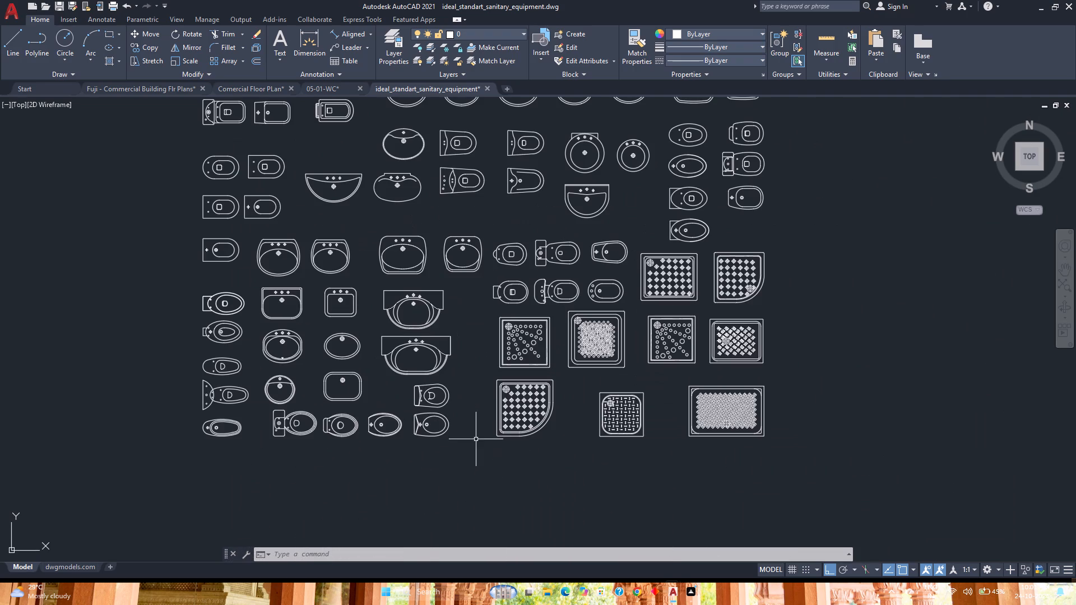
pyautogui.moveTo(381, 206); pyautogui.dragTo(437, 394, button='middle')
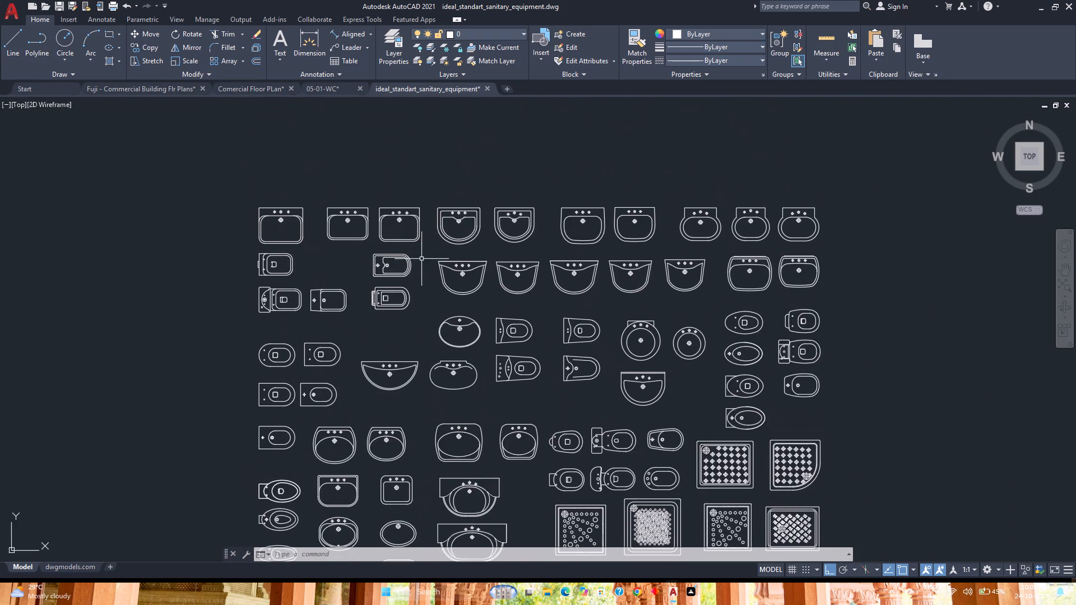
pyautogui.scroll(2, 412, 229)
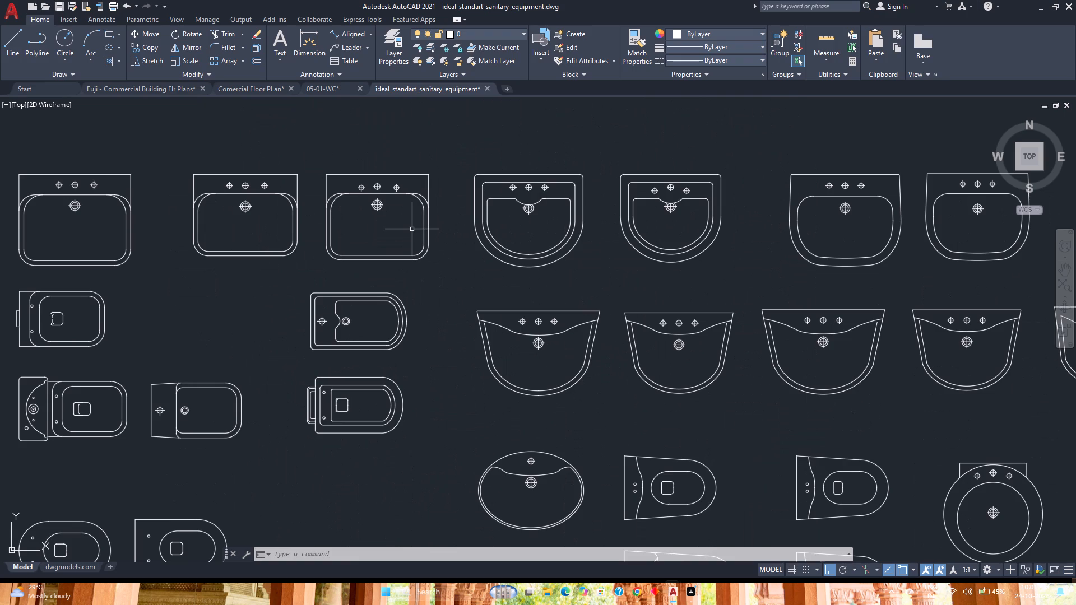
pyautogui.scroll(-2, 411, 228)
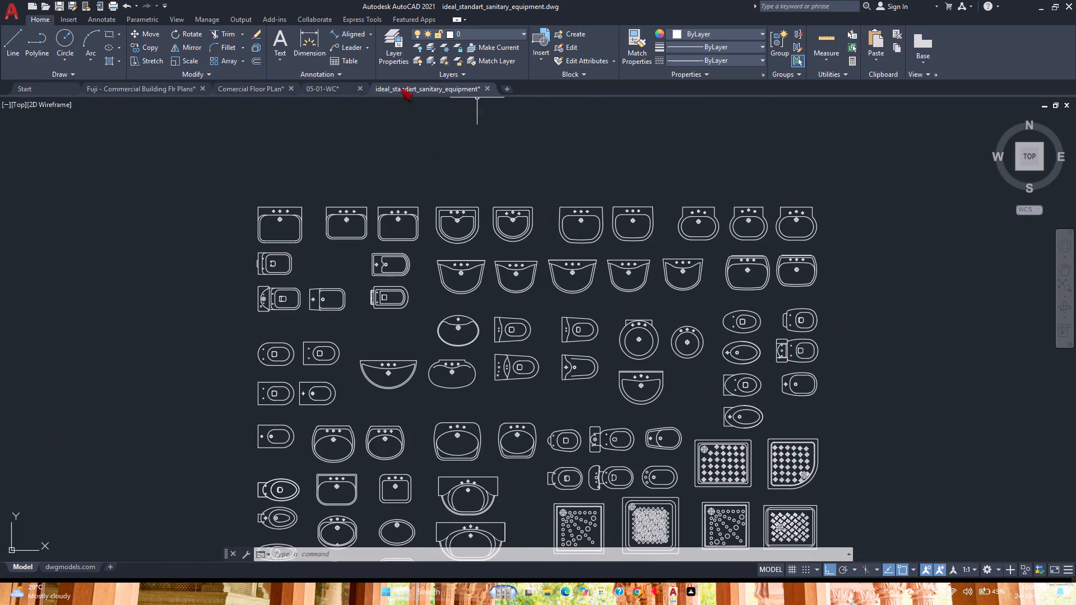
# Open the ideal_standart_bathtub drawing from the AutoCAD folder.
pyautogui.click(18, 90)
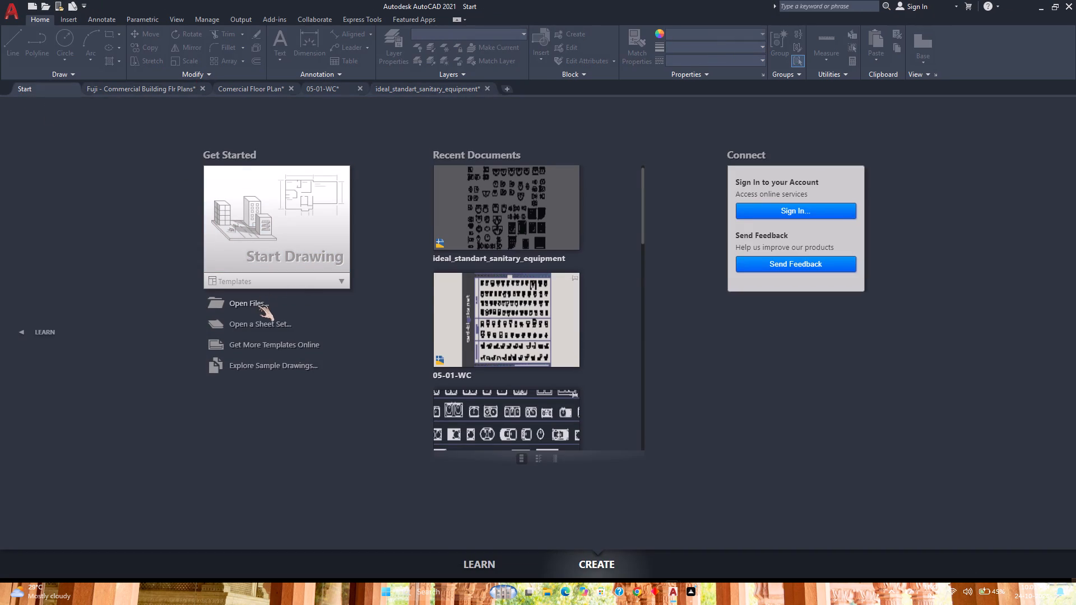
pyautogui.click(257, 305)
pyautogui.click(389, 294)
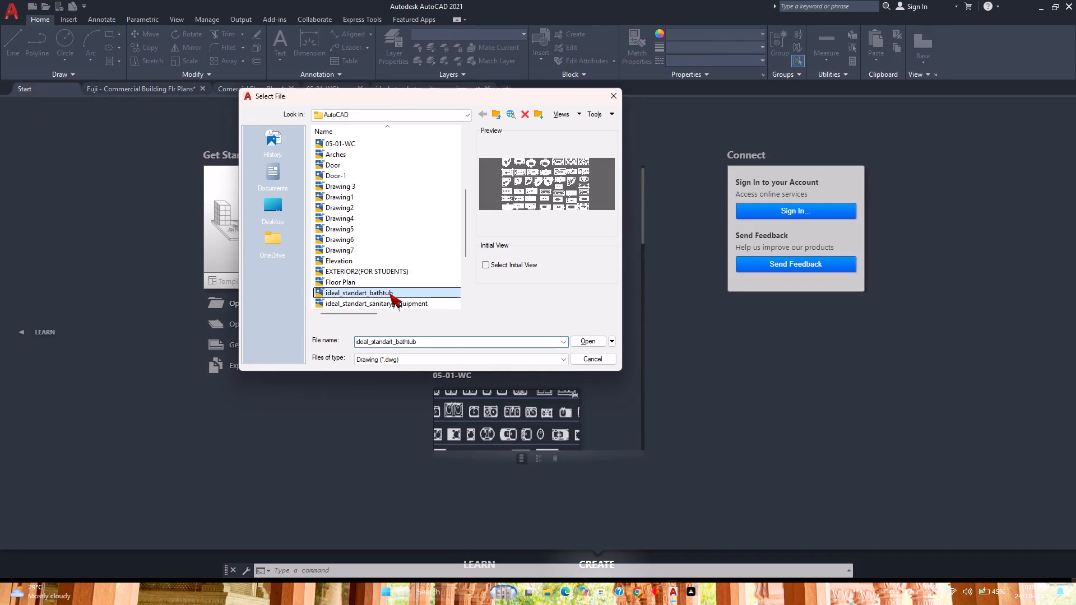
pyautogui.click(595, 341)
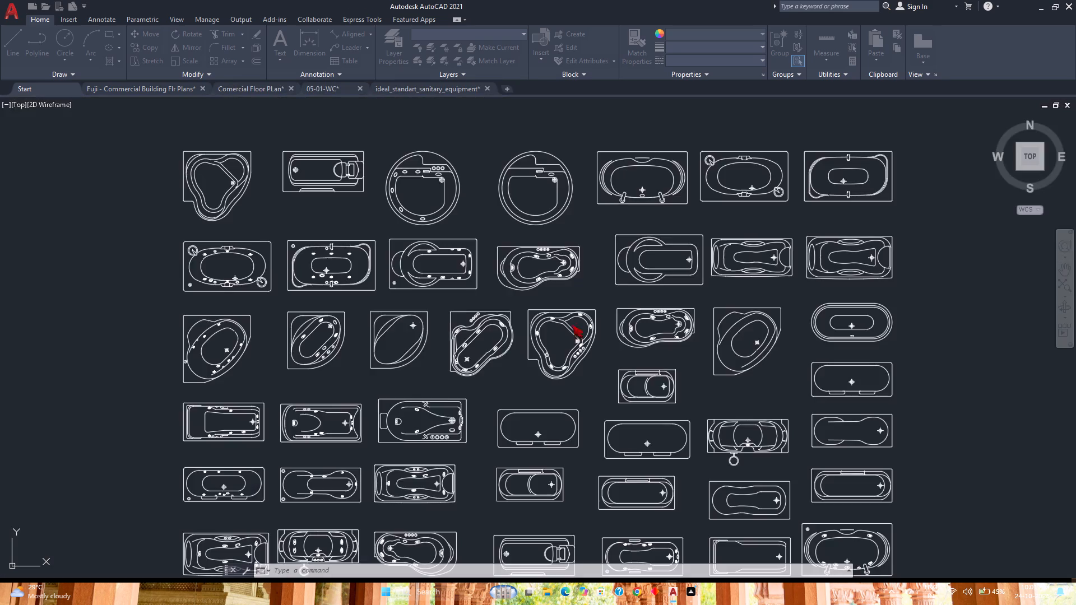
# Examine the rectangular, corner and round bathtub blocks across the bathtub drawing.
pyautogui.scroll(-1, 480, 292)
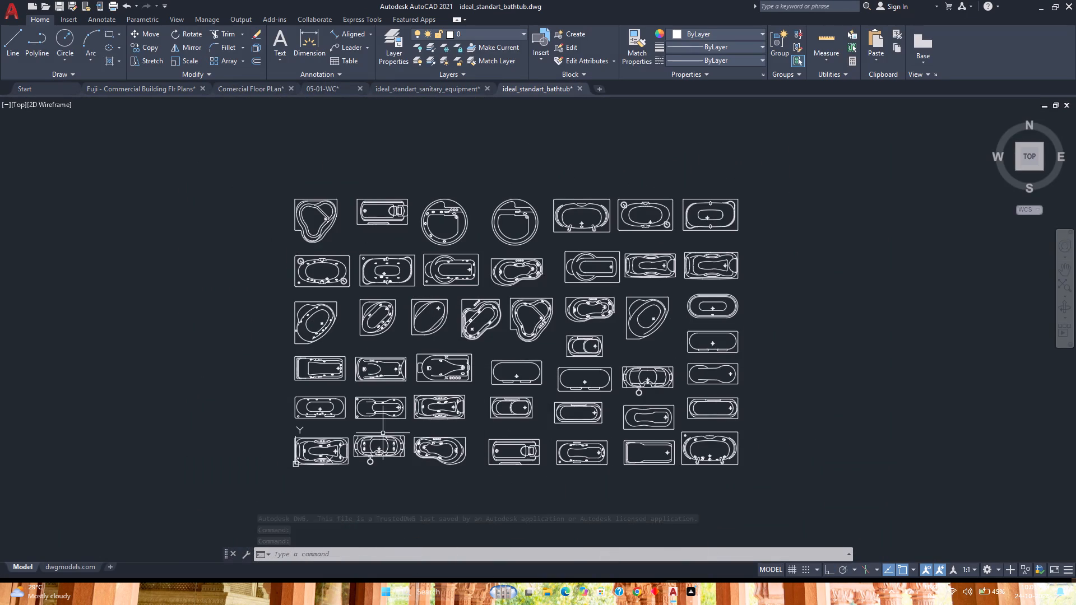
pyautogui.scroll(3, 372, 486)
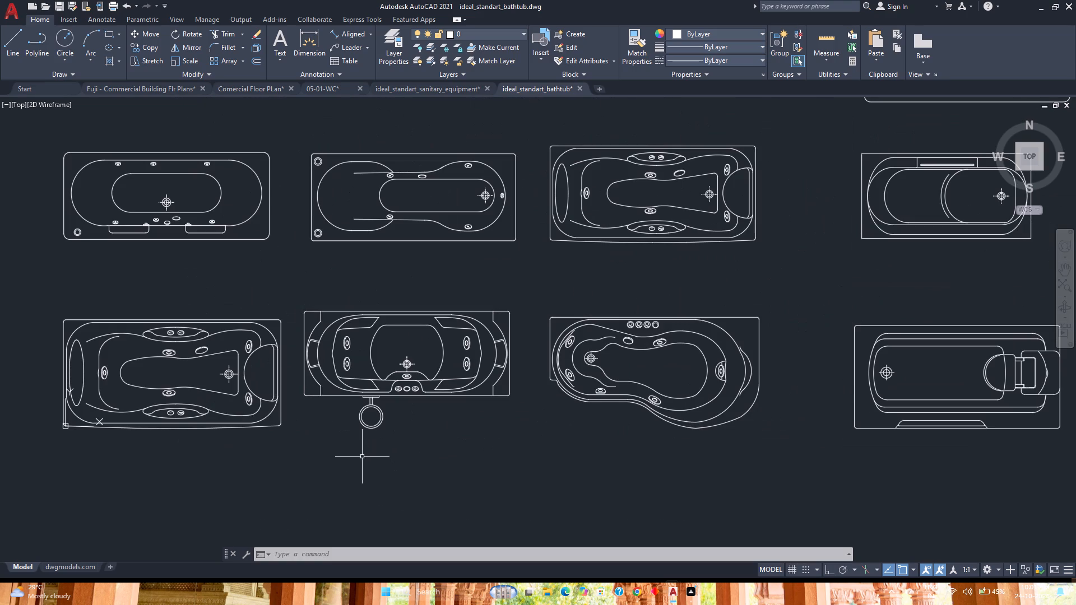
pyautogui.scroll(-2, 367, 435)
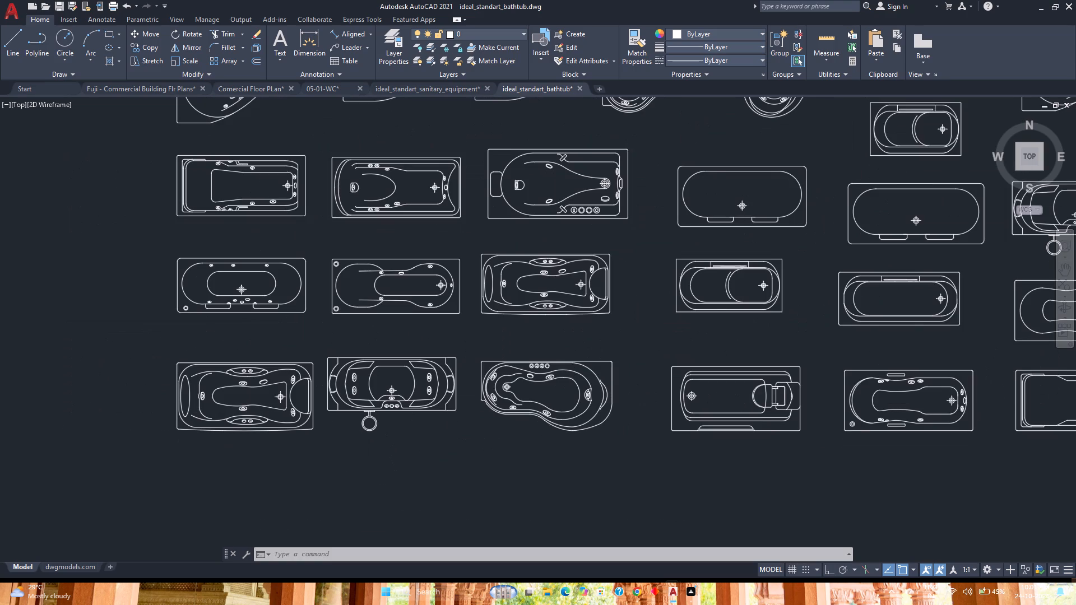
pyautogui.scroll(-1, 367, 435)
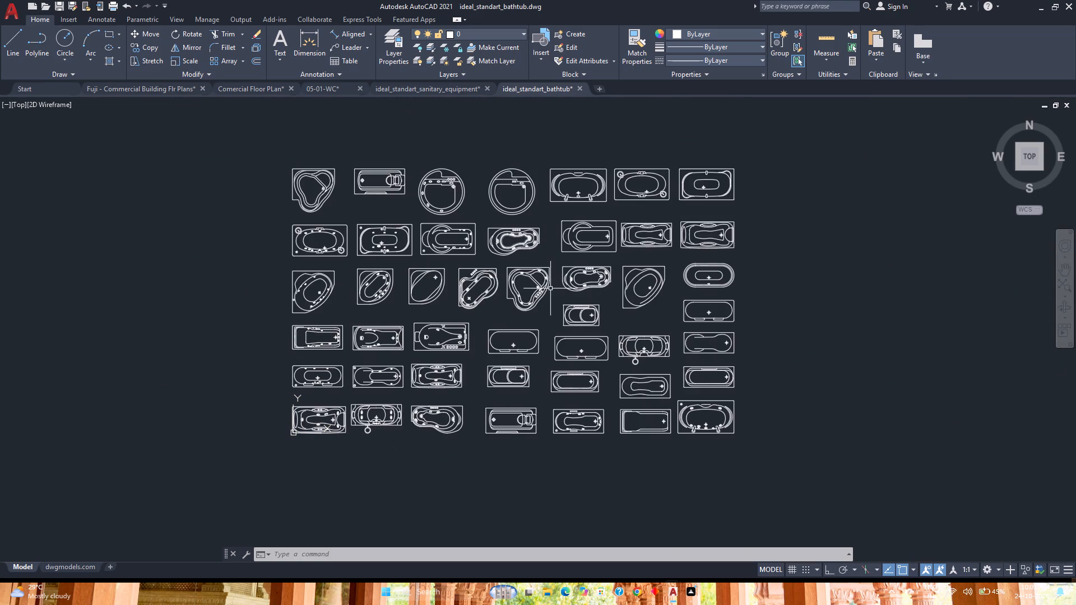
pyautogui.scroll(3, 551, 288)
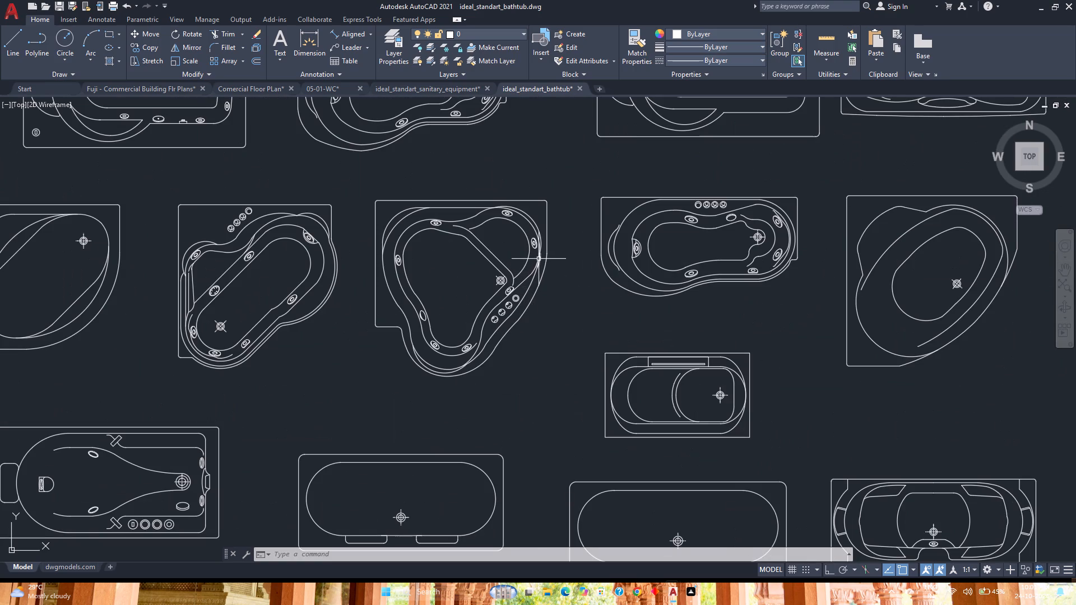
pyautogui.scroll(-2, 539, 258)
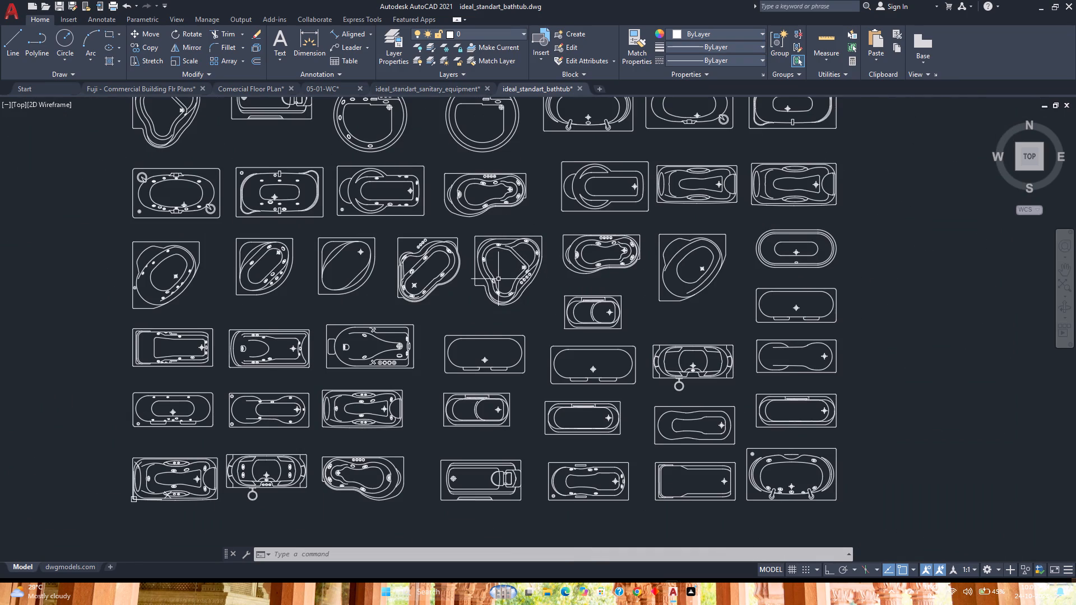
pyautogui.scroll(-1, 499, 280)
pyautogui.scroll(2, 630, 160)
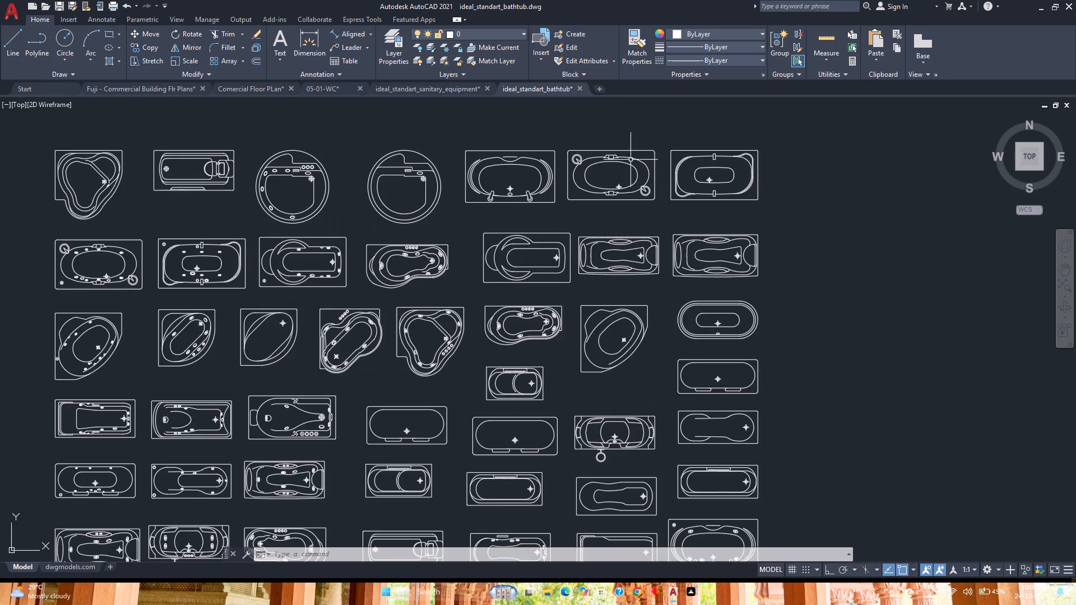
pyautogui.scroll(1, 630, 160)
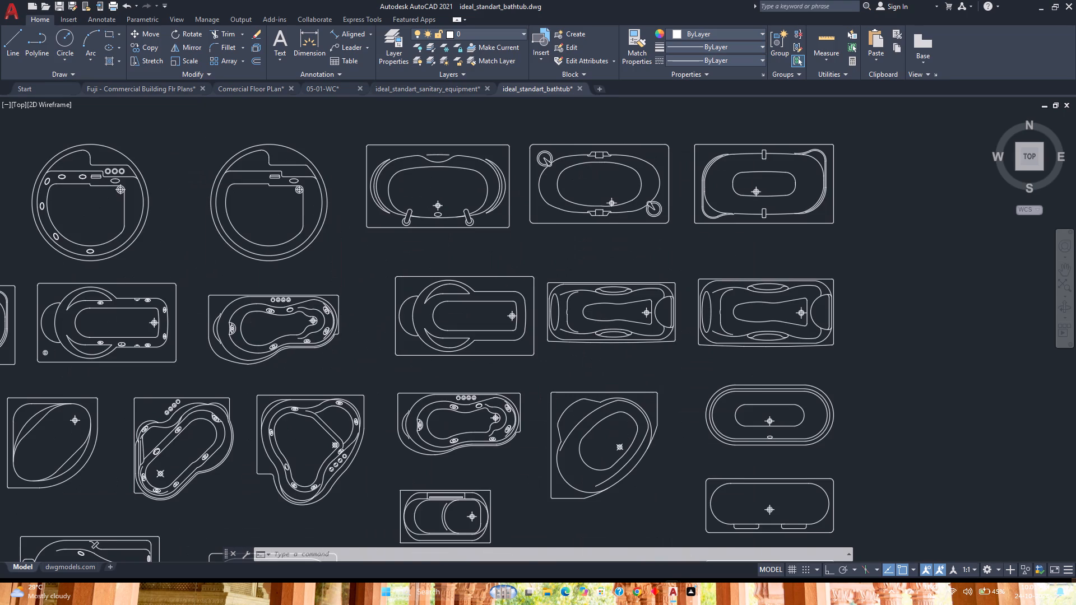
pyautogui.scroll(-1, 630, 160)
pyautogui.middleClick(310, 238)
pyautogui.middleClick(315, 238)
pyautogui.moveTo(318, 238); pyautogui.dragTo(636, 259, button='middle')
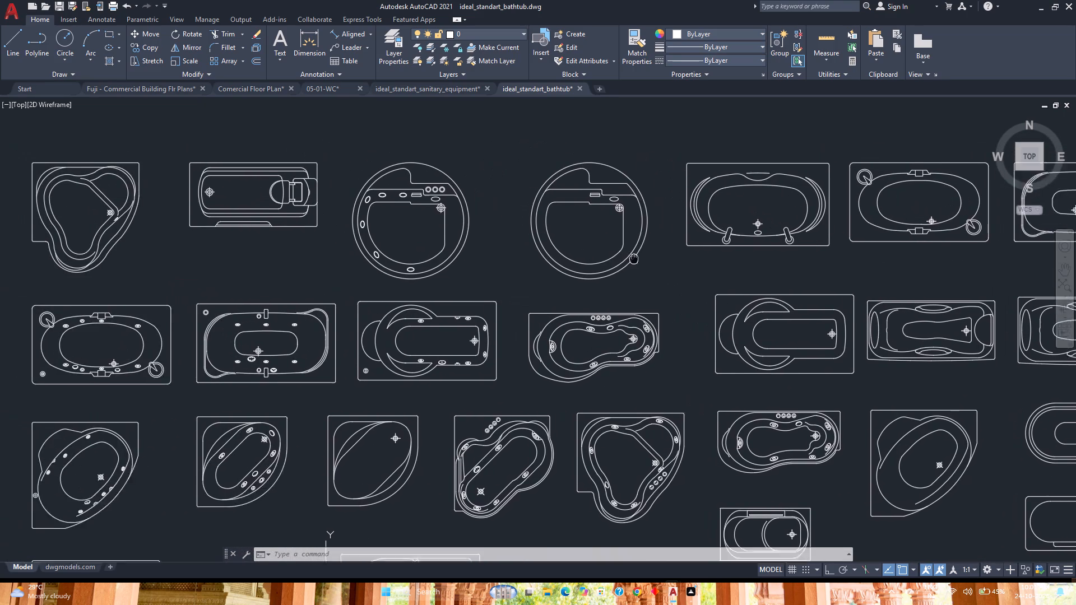
pyautogui.moveTo(636, 259); pyautogui.dragTo(651, 270, button='middle')
pyautogui.middleClick(651, 270)
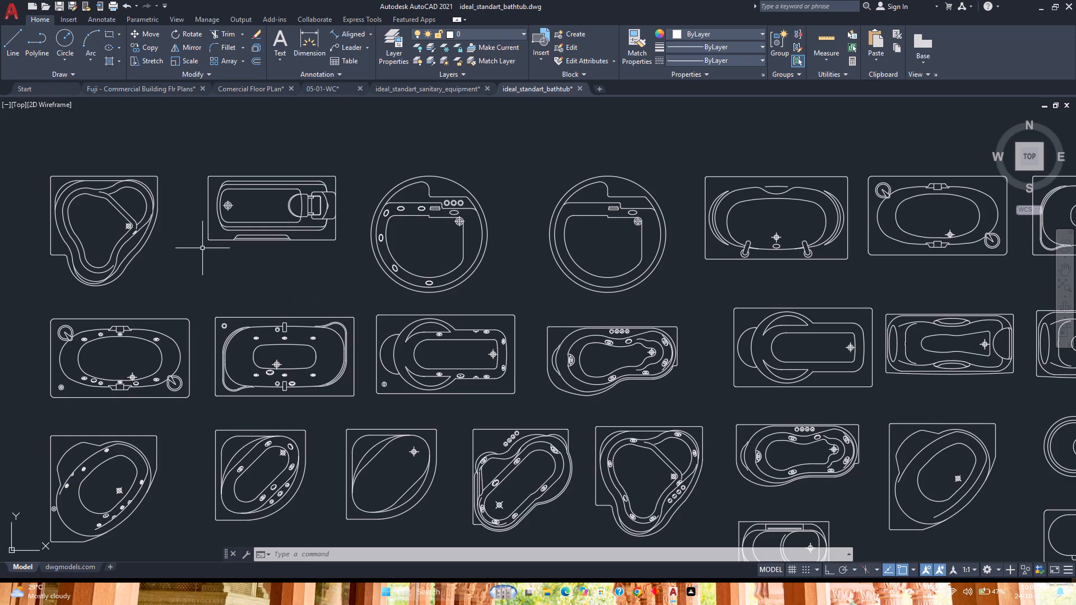
pyautogui.scroll(-2, 234, 261)
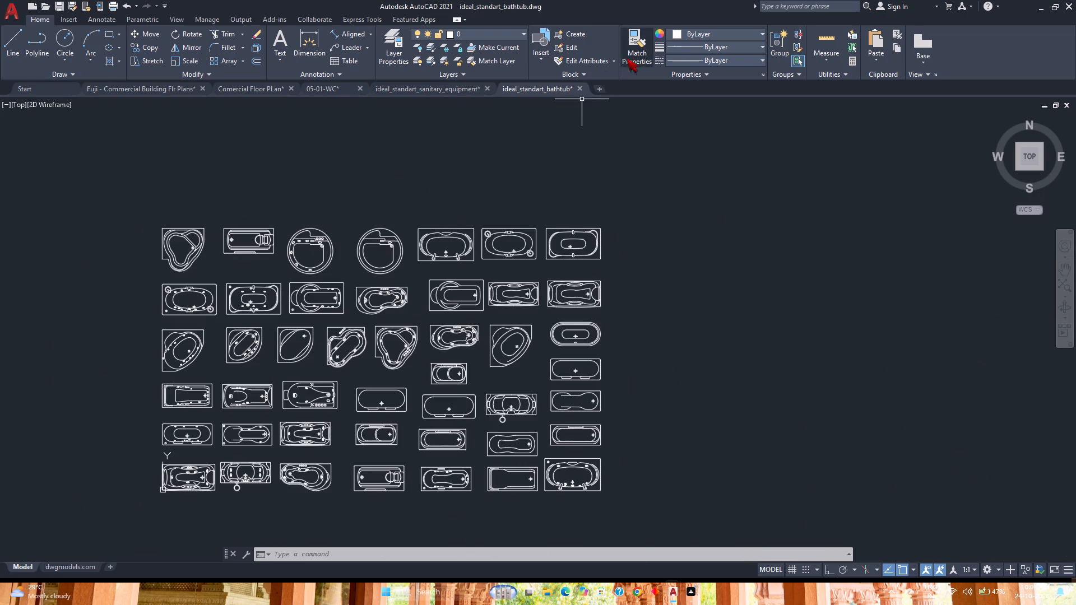
# Close the ideal_standart_bathtub drawing, saving its changes.
pyautogui.click(580, 89)
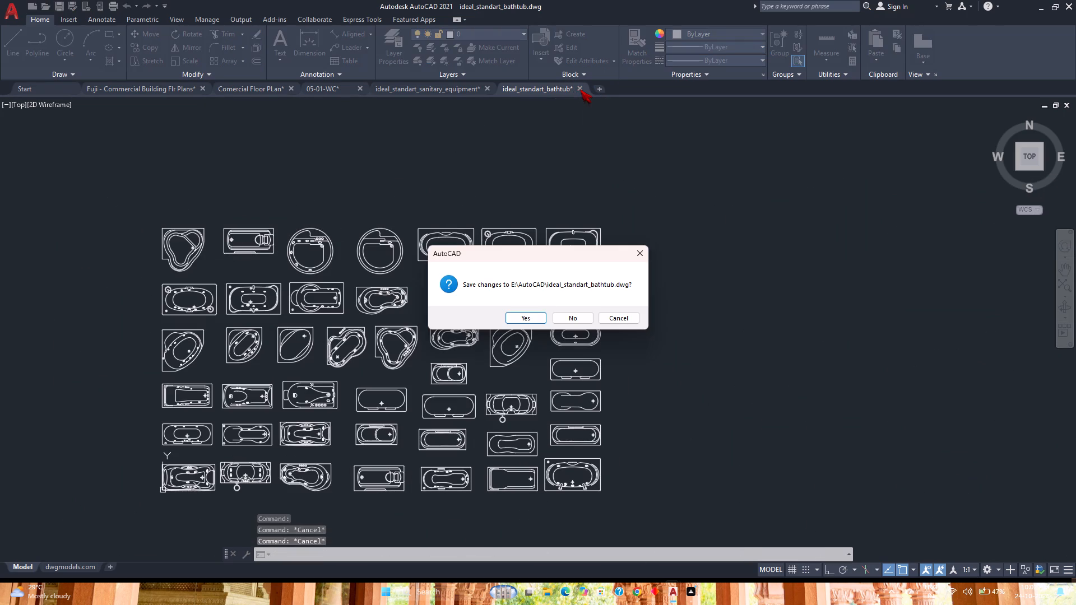
pyautogui.click(531, 315)
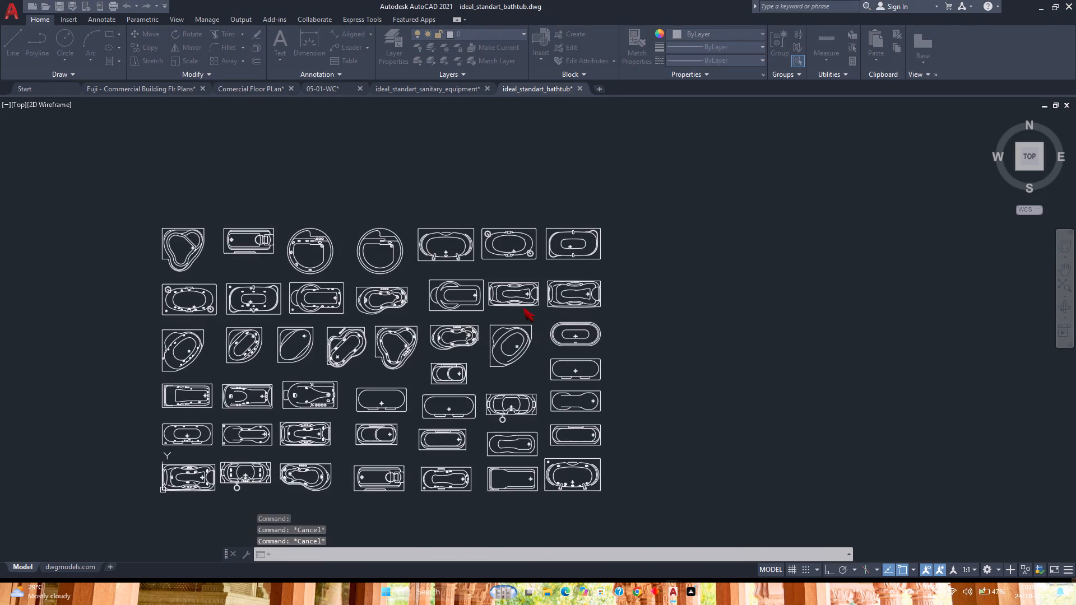
# Browse the drawing previews in the AutoCAD folder, including the bathtub, sanitary, ranges and kitchen-sink files, and dismiss the file selection.
pyautogui.click(38, 91)
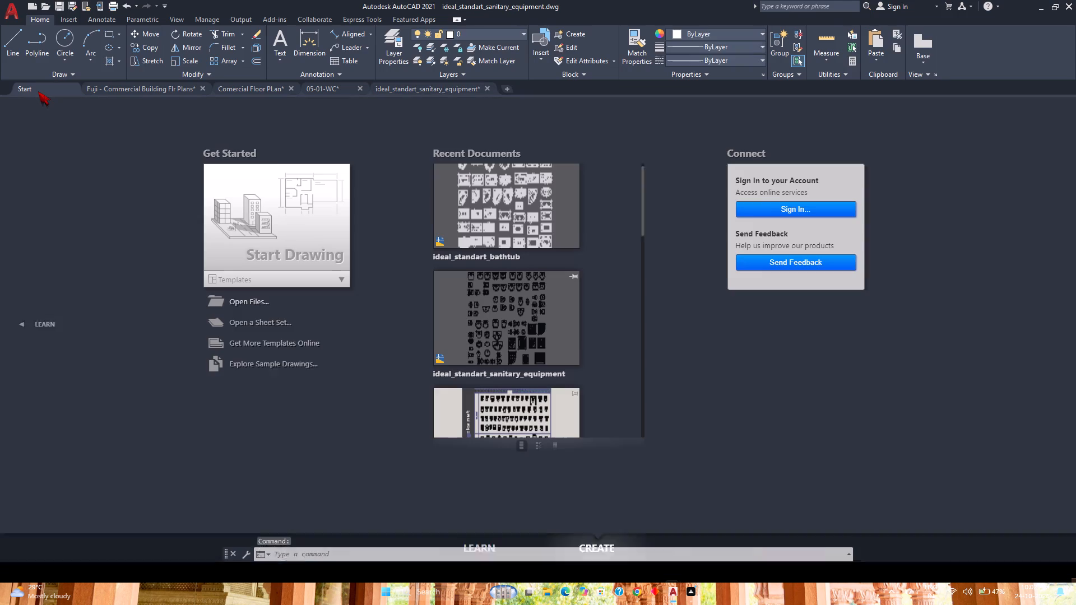
pyautogui.click(254, 306)
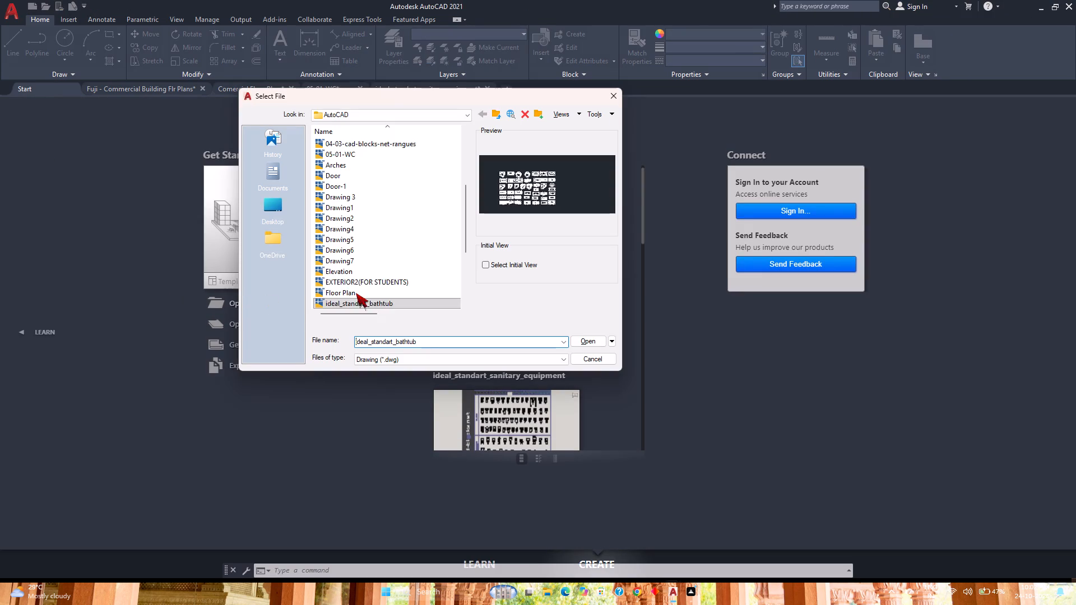
pyautogui.scroll(-10, 372, 246)
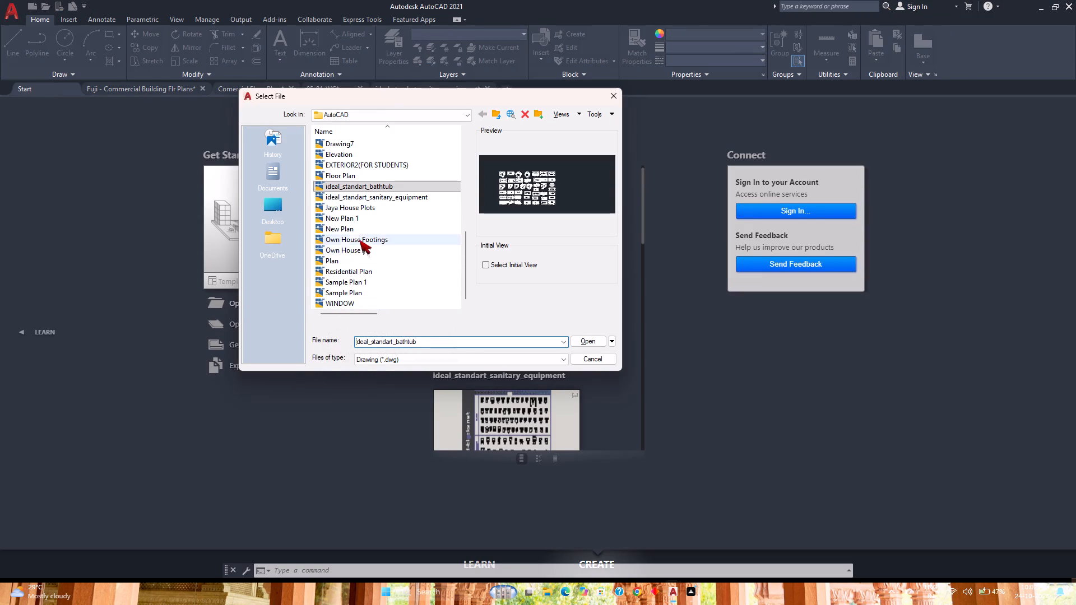
pyautogui.click(375, 206)
pyautogui.click(382, 197)
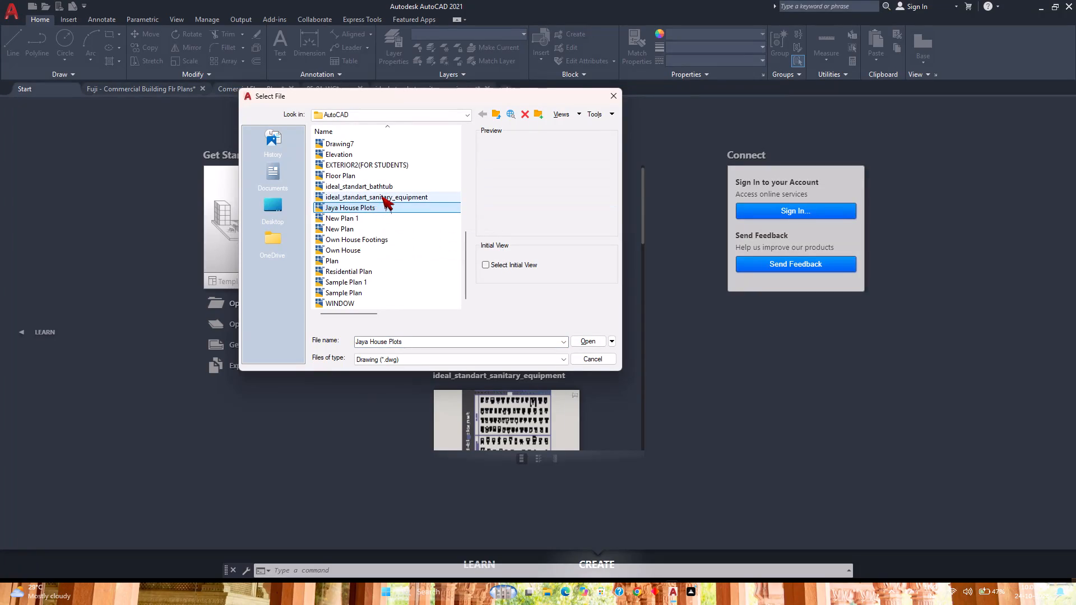
pyautogui.scroll(2, 382, 196)
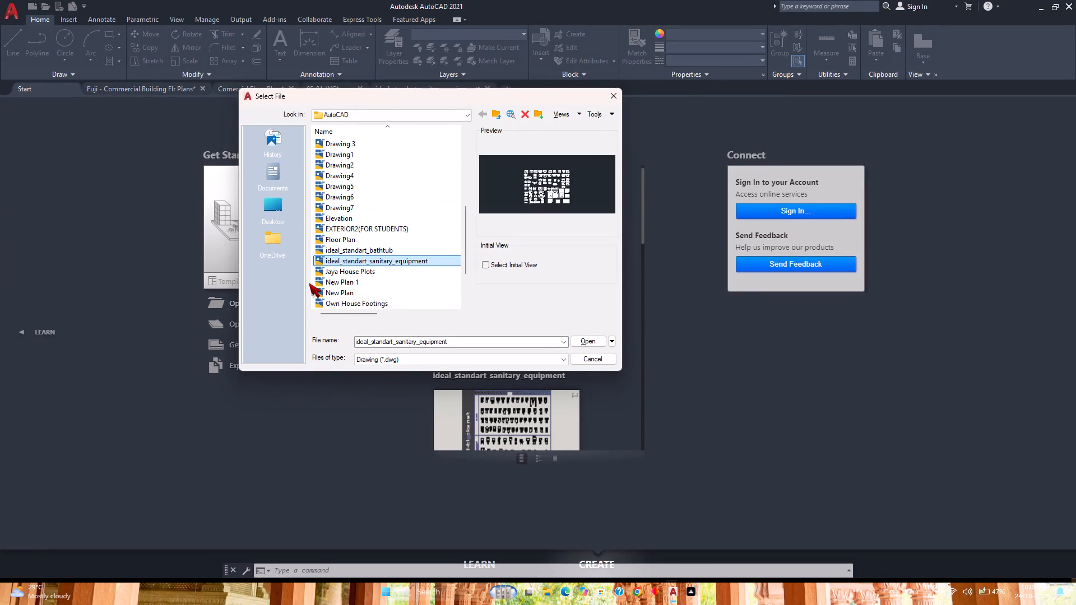
pyautogui.click(373, 246)
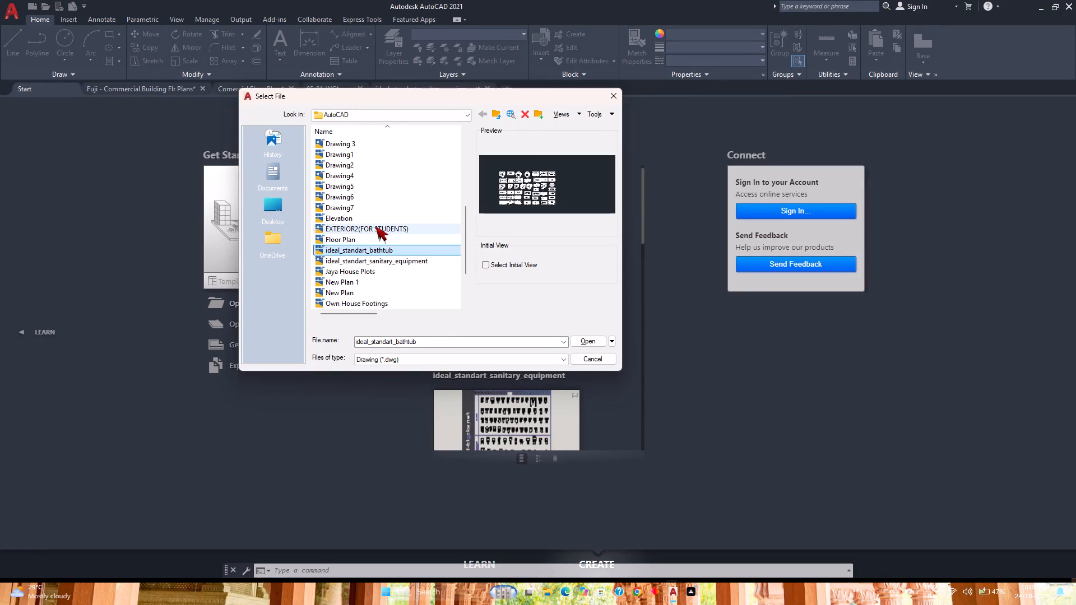
pyautogui.click(374, 218)
pyautogui.scroll(4, 374, 218)
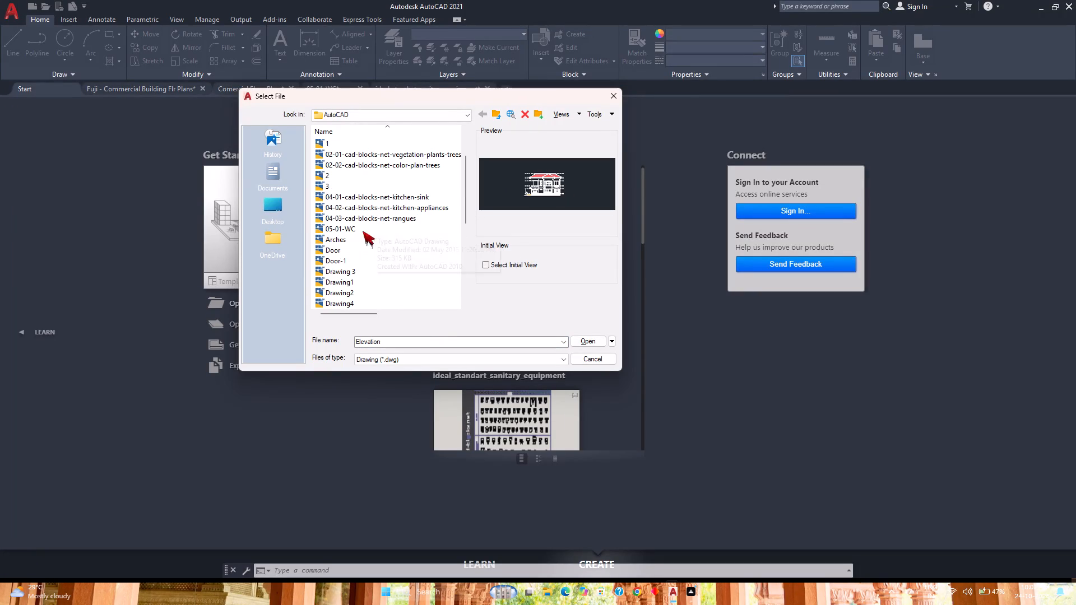
pyautogui.click(379, 217)
pyautogui.scroll(2, 379, 217)
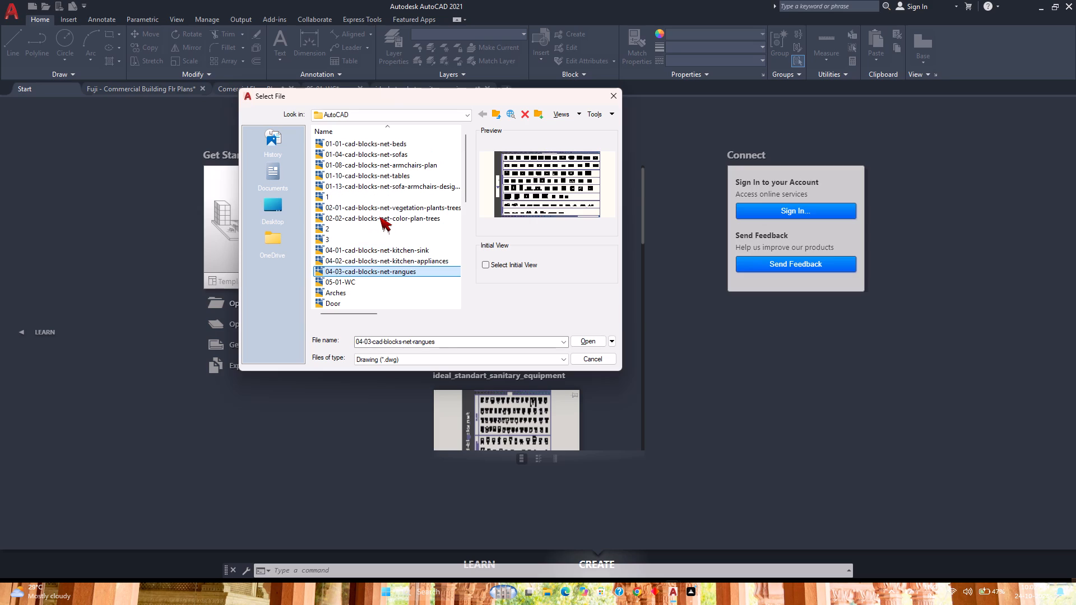
pyautogui.scroll(2, 387, 203)
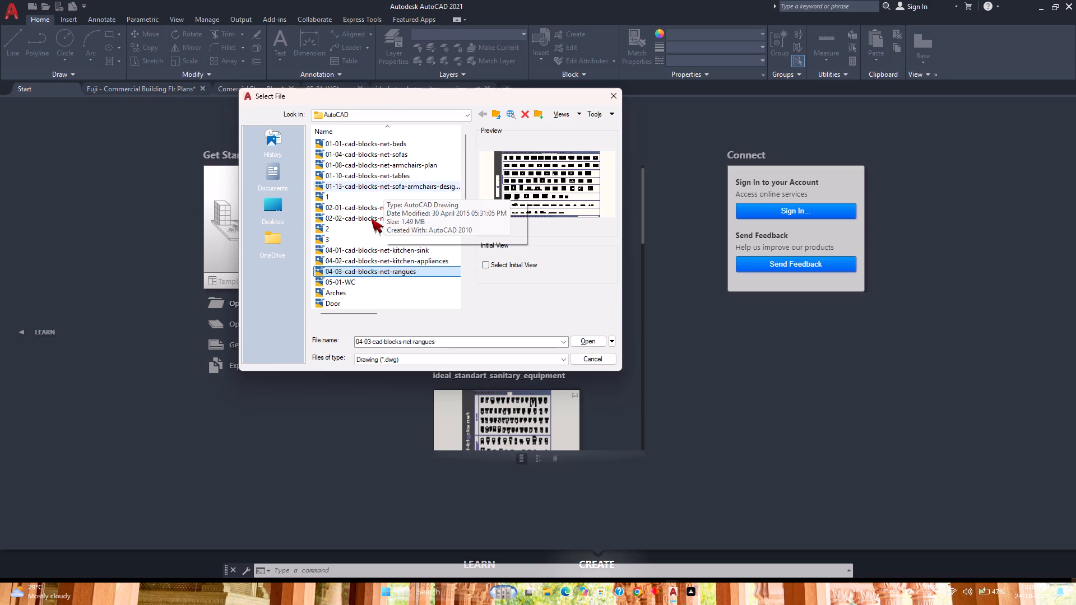
pyautogui.click(381, 250)
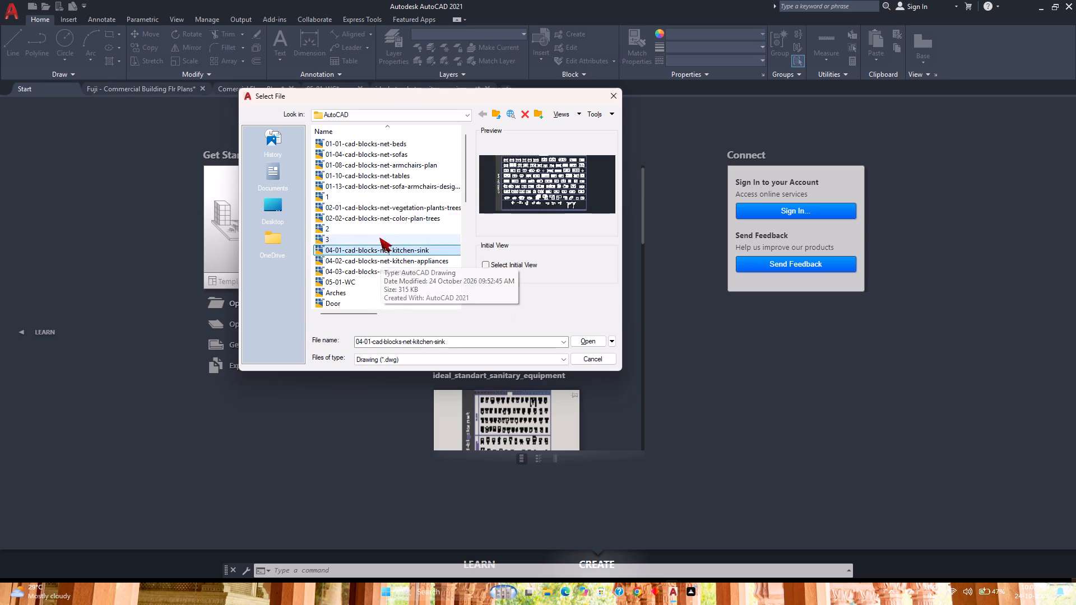
pyautogui.scroll(2, 382, 211)
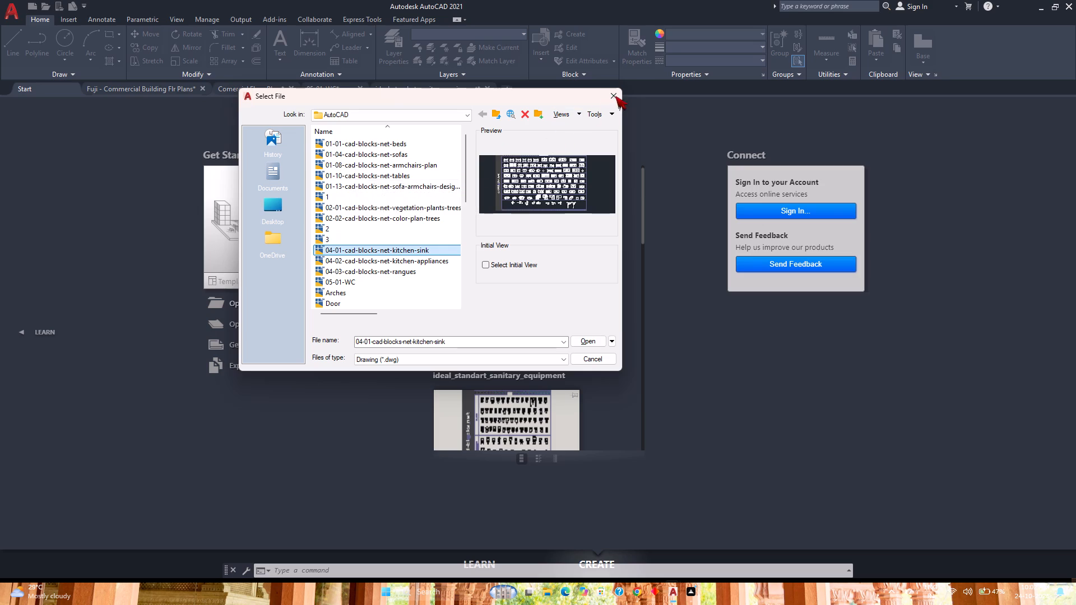
pyautogui.click(616, 95)
# Return to the ideal_standart_sanitary_equipment drawing and examine its washbasin and toilet blocks.
pyautogui.click(435, 87)
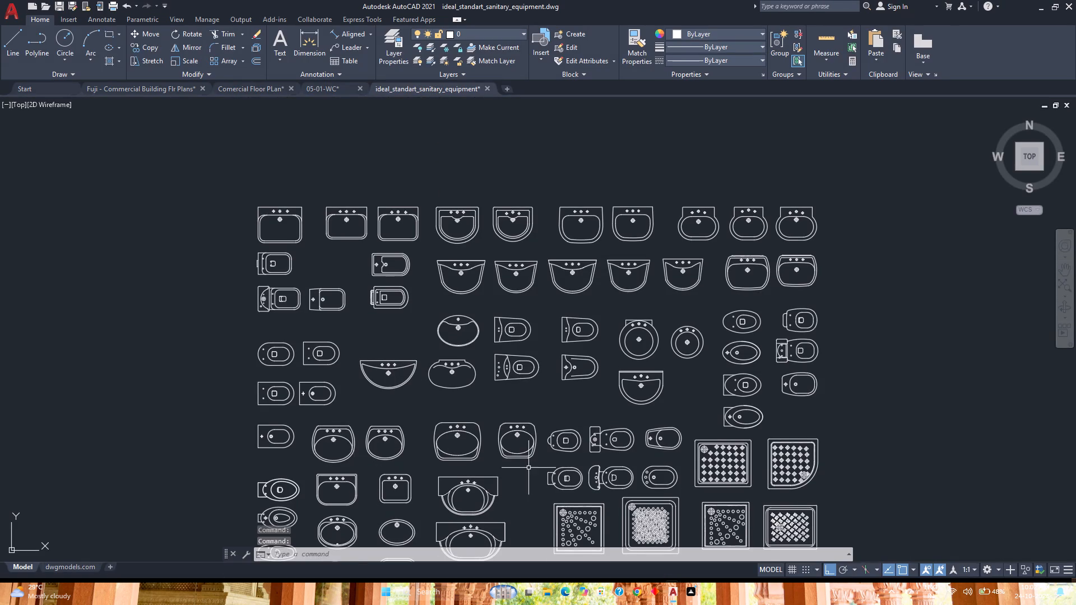
pyautogui.scroll(3, 489, 469)
pyautogui.scroll(-1, 489, 469)
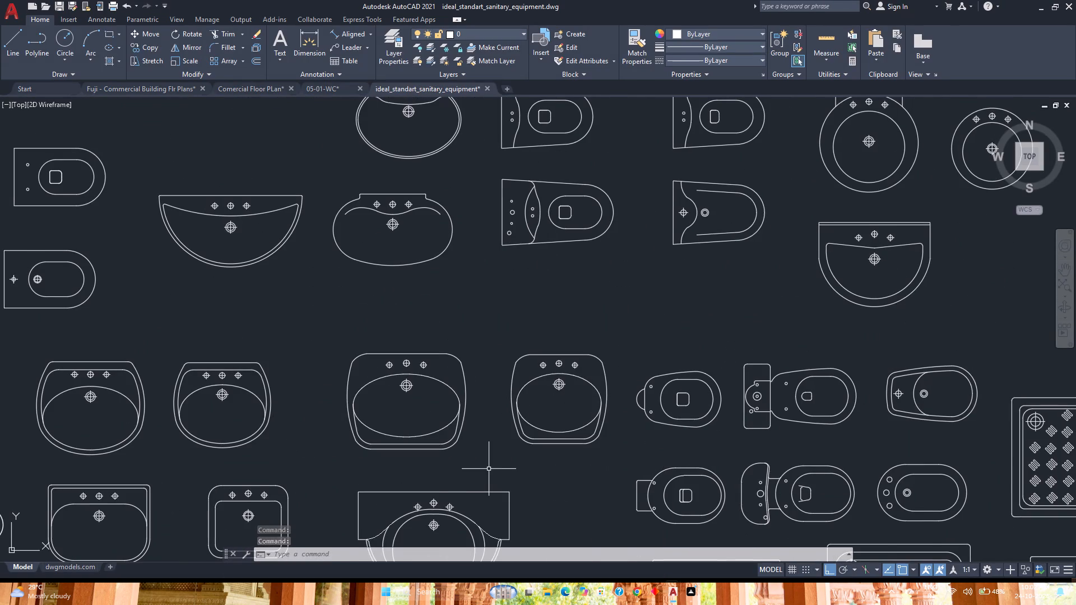
pyautogui.scroll(-3, 489, 469)
pyautogui.scroll(2, 564, 407)
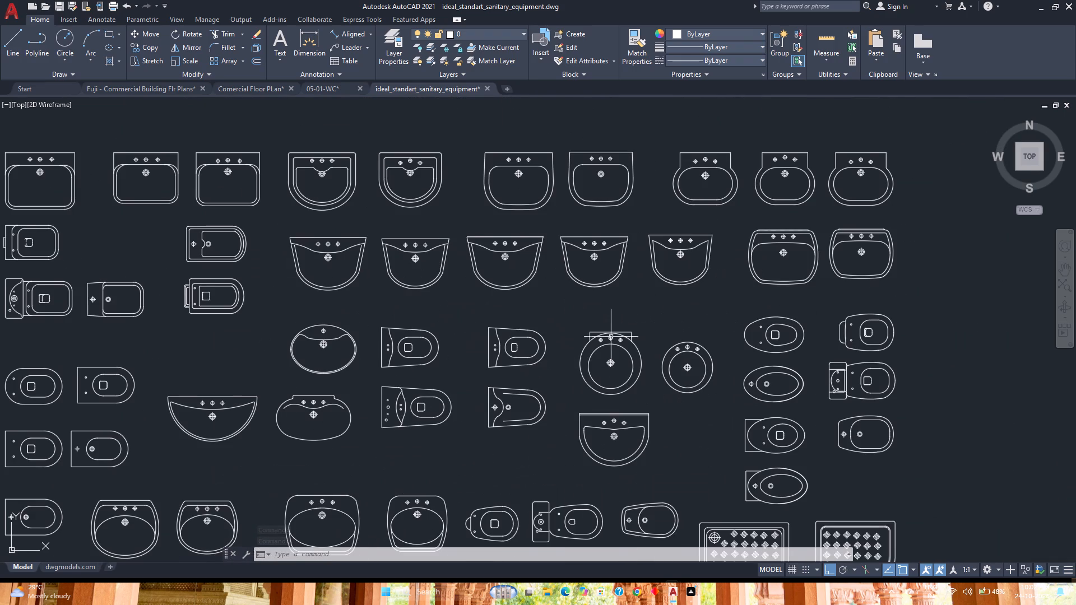
pyautogui.moveTo(616, 323); pyautogui.dragTo(634, 359, button='middle')
pyautogui.middleClick(634, 359)
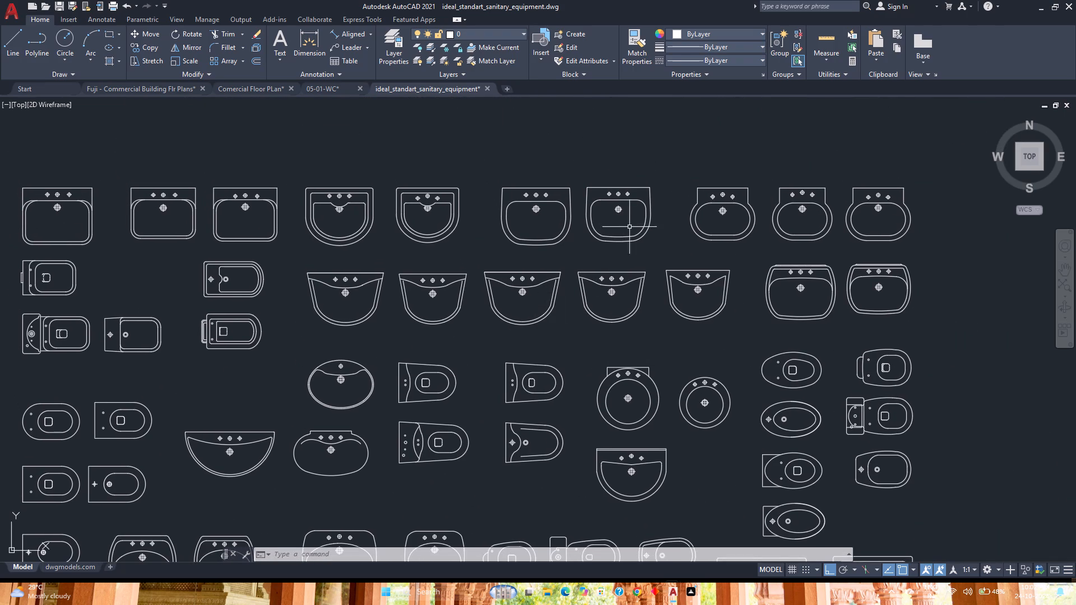
pyautogui.scroll(2, 611, 278)
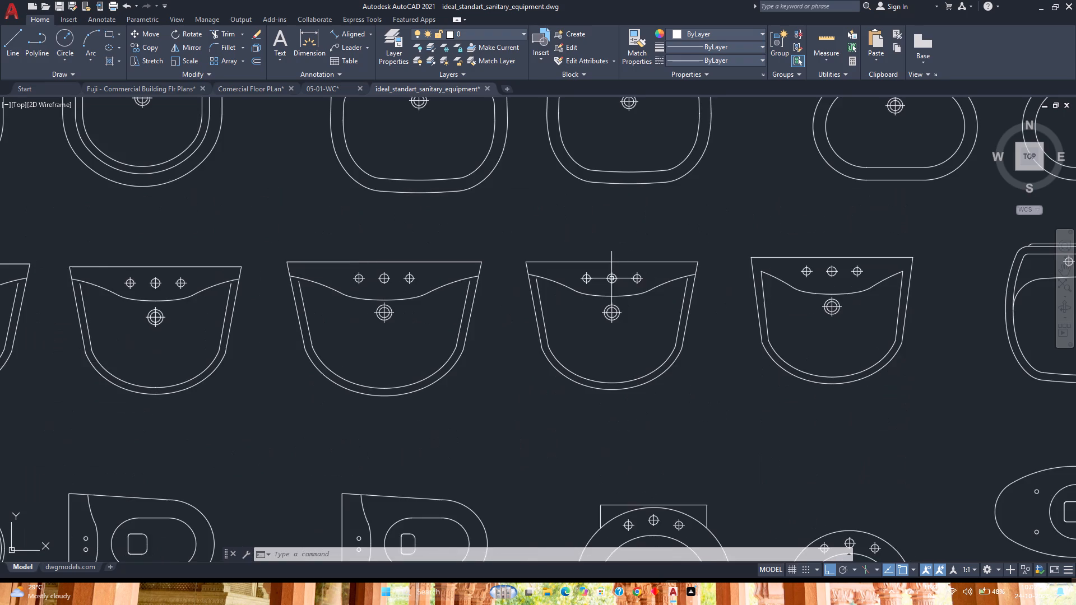
pyautogui.scroll(2, 611, 278)
pyautogui.scroll(-2, 611, 278)
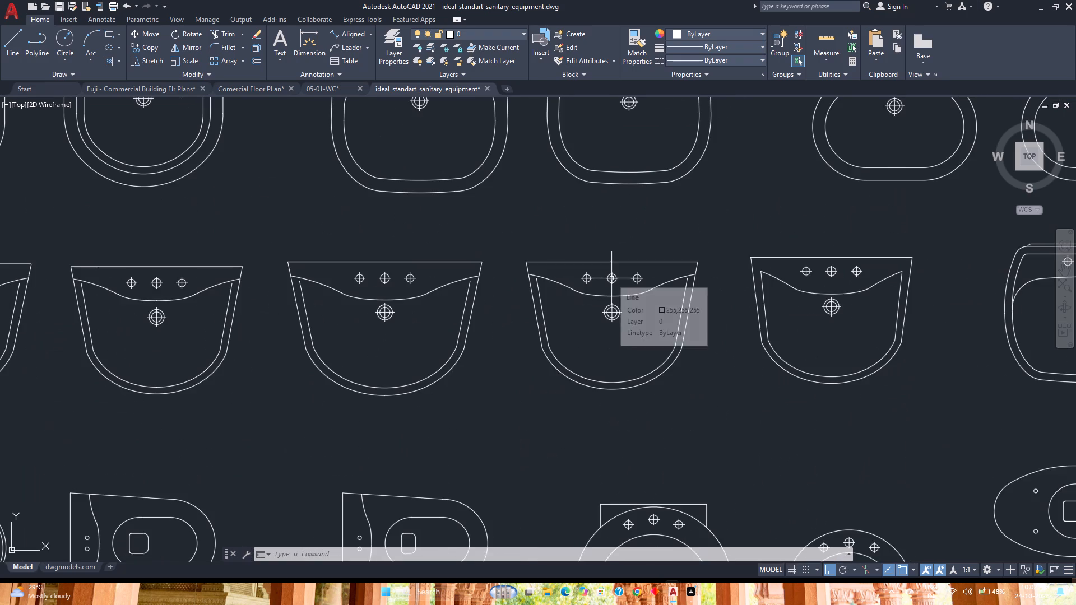
pyautogui.scroll(-2, 611, 278)
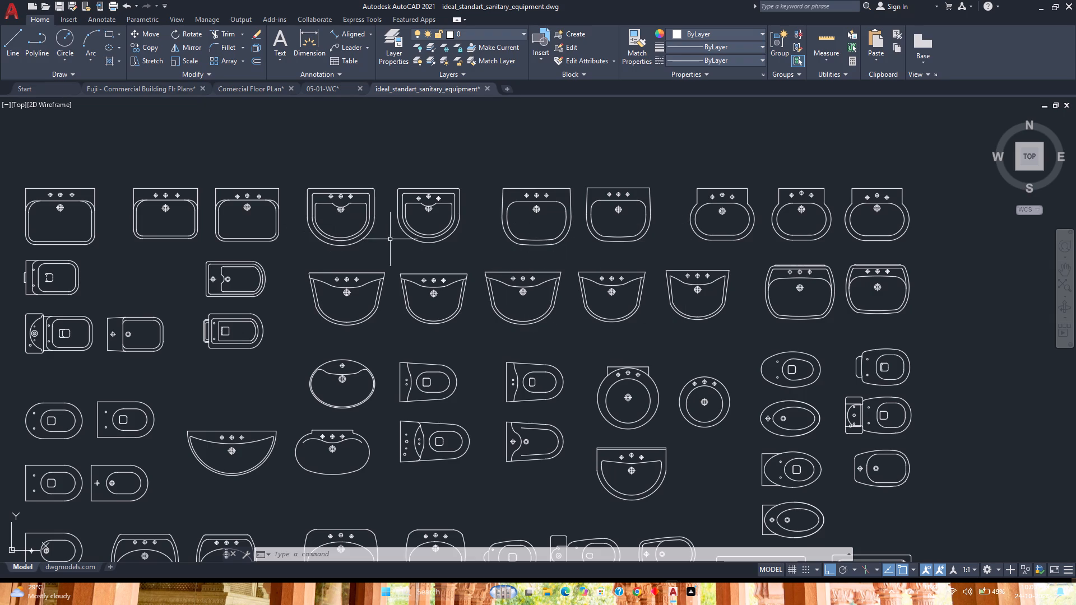
# Group all parts of the smaller D-shaped washbasin in the top row of the sanitary equipment library.
pyautogui.click(463, 246)
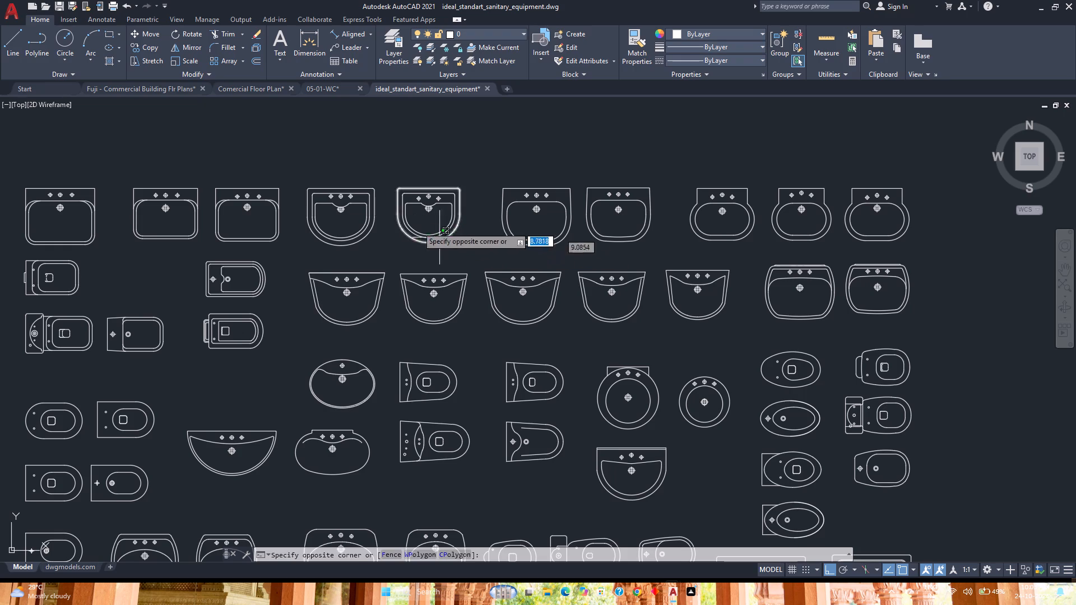
pyautogui.click(382, 180)
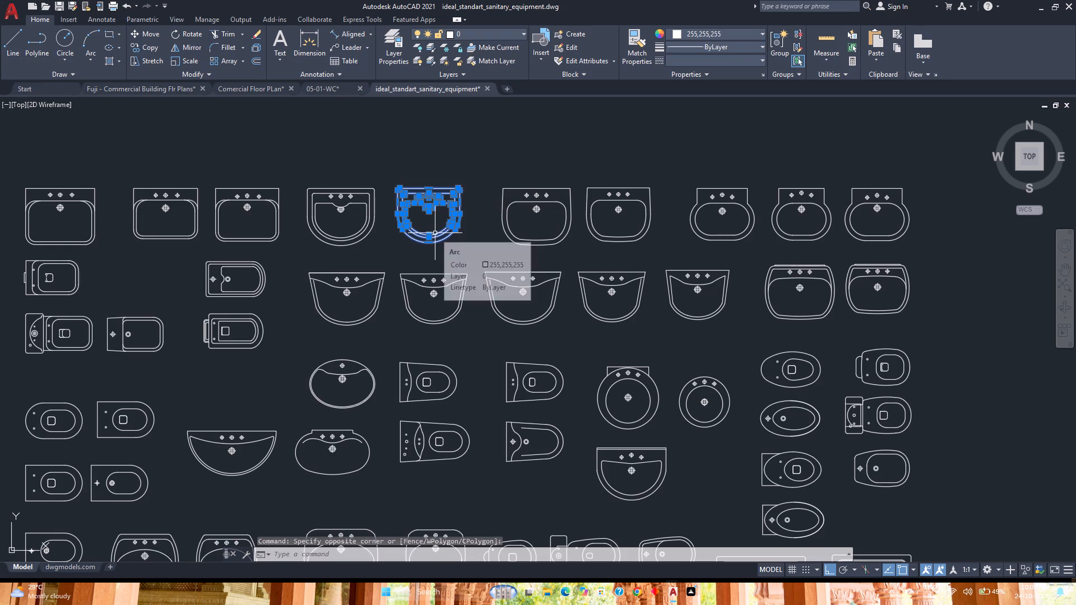
pyautogui.press('g')
pyautogui.press('Return')
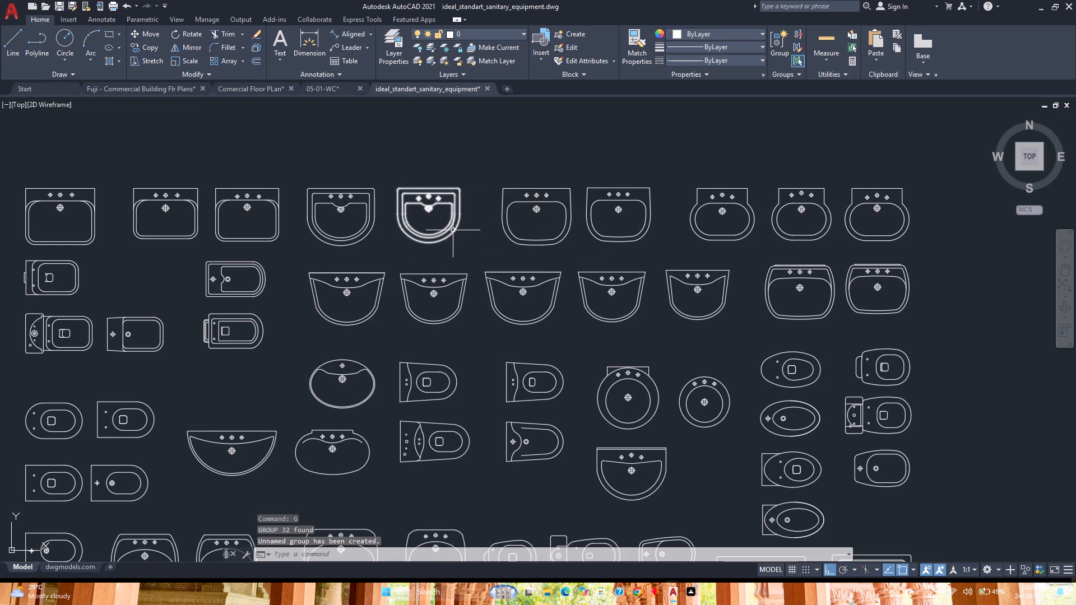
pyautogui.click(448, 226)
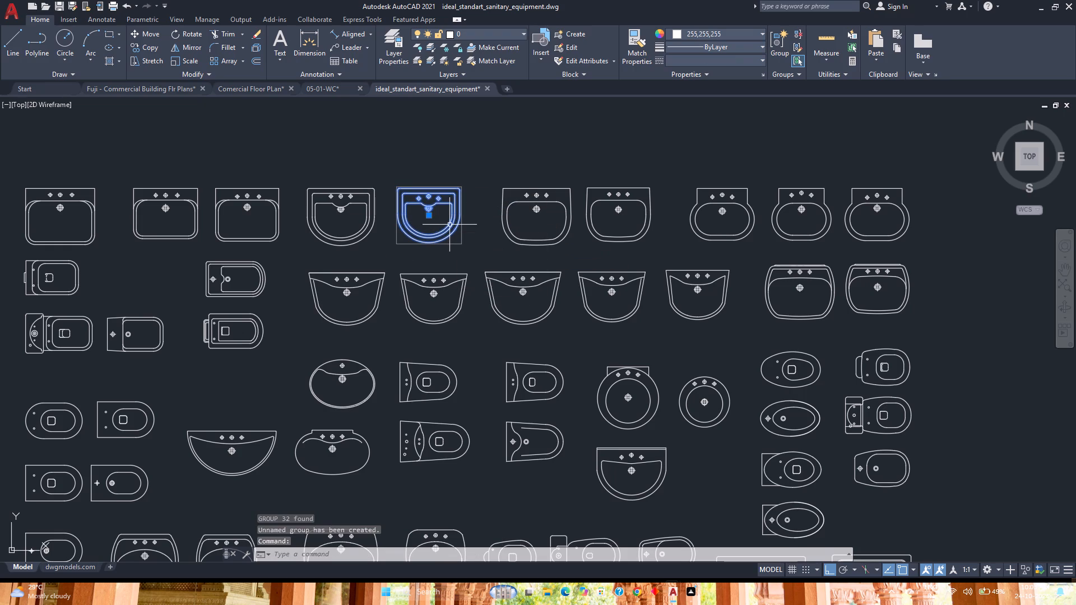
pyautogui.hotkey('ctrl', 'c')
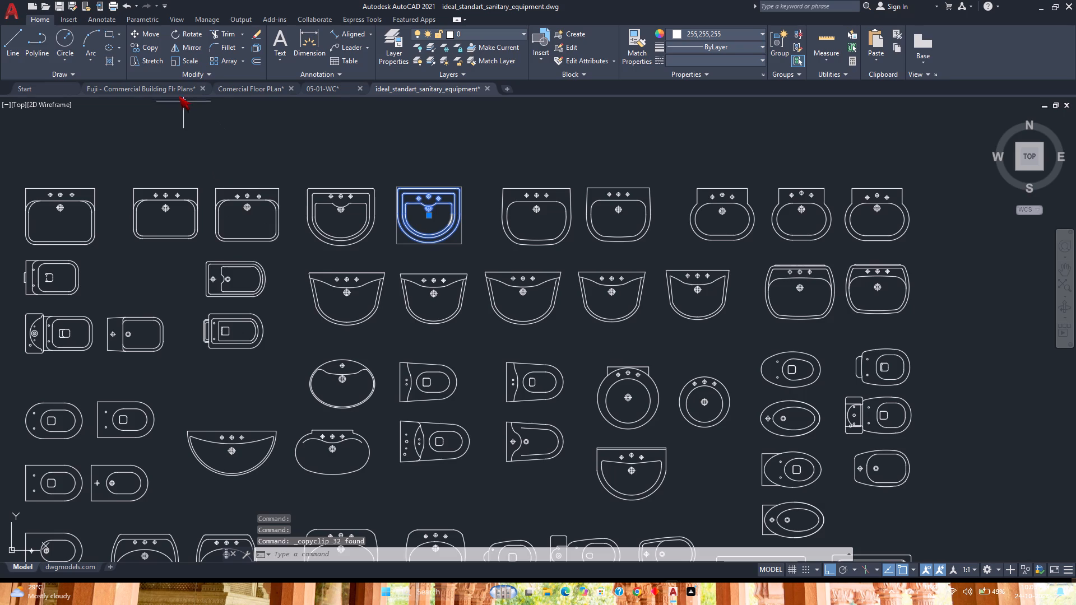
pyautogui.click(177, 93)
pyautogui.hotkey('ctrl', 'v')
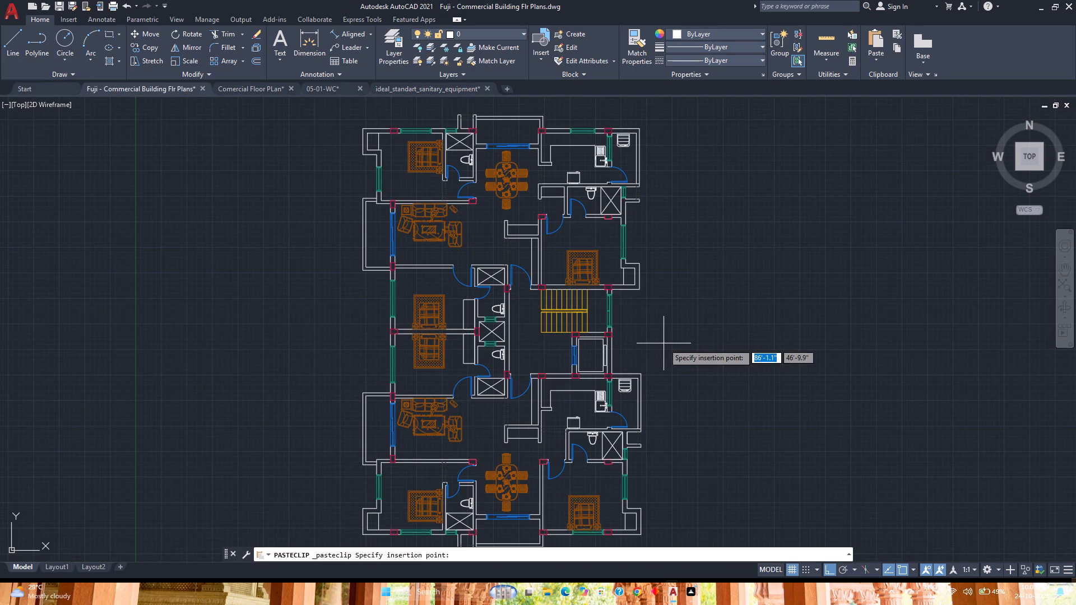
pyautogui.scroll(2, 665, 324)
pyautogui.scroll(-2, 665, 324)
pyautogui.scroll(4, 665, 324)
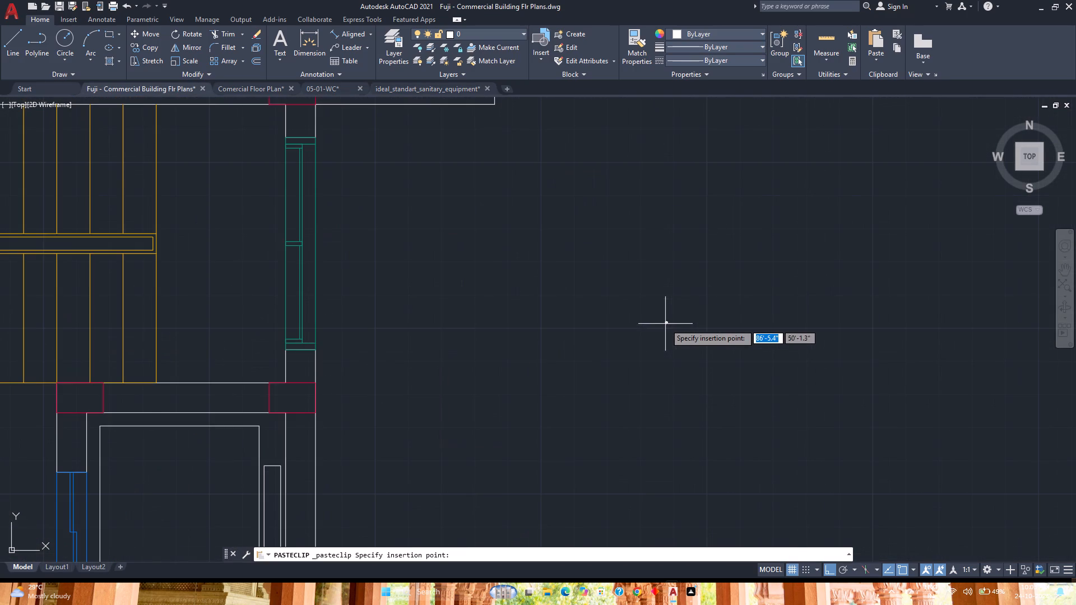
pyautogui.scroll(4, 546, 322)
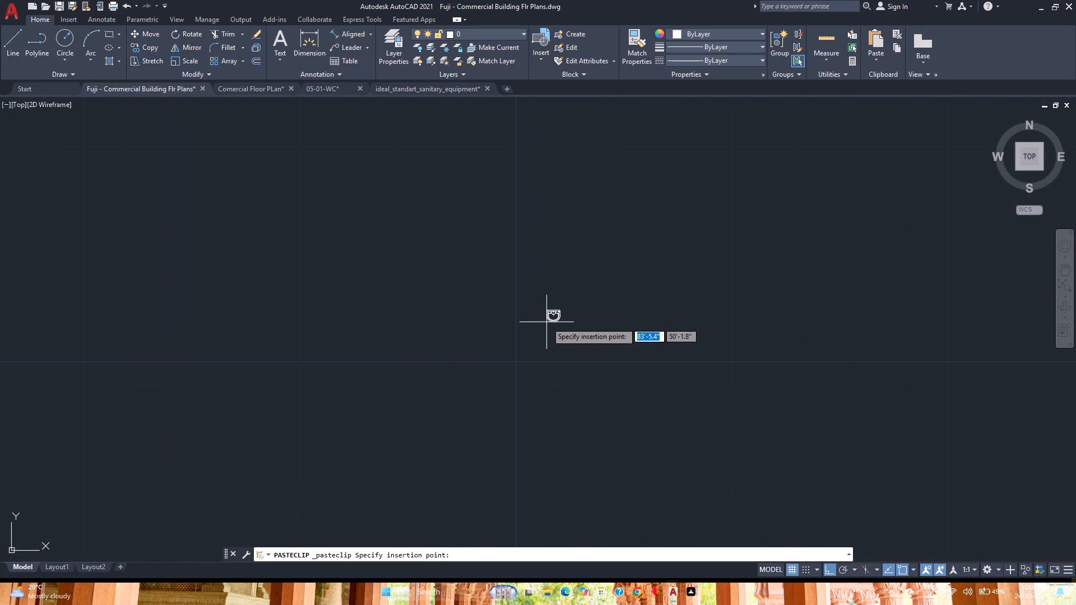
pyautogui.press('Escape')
# Set the ideal_standart_sanitary_equipment drawing's length units to Engineering with 0'-0.0" precision, and change its insertion scale unit.
pyautogui.click(455, 92)
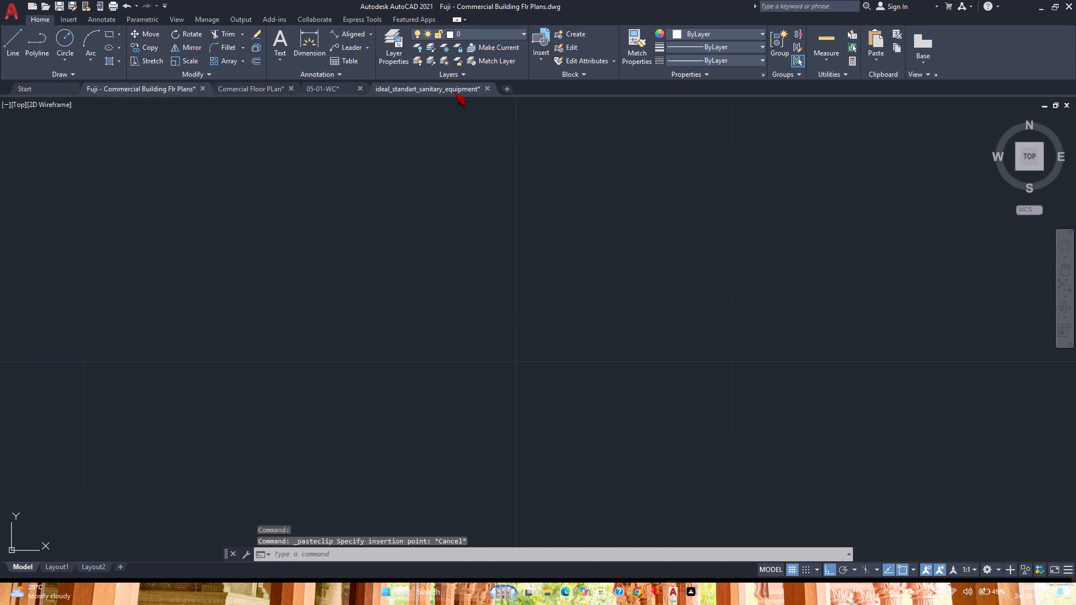
pyautogui.write('un')
pyautogui.press('Return')
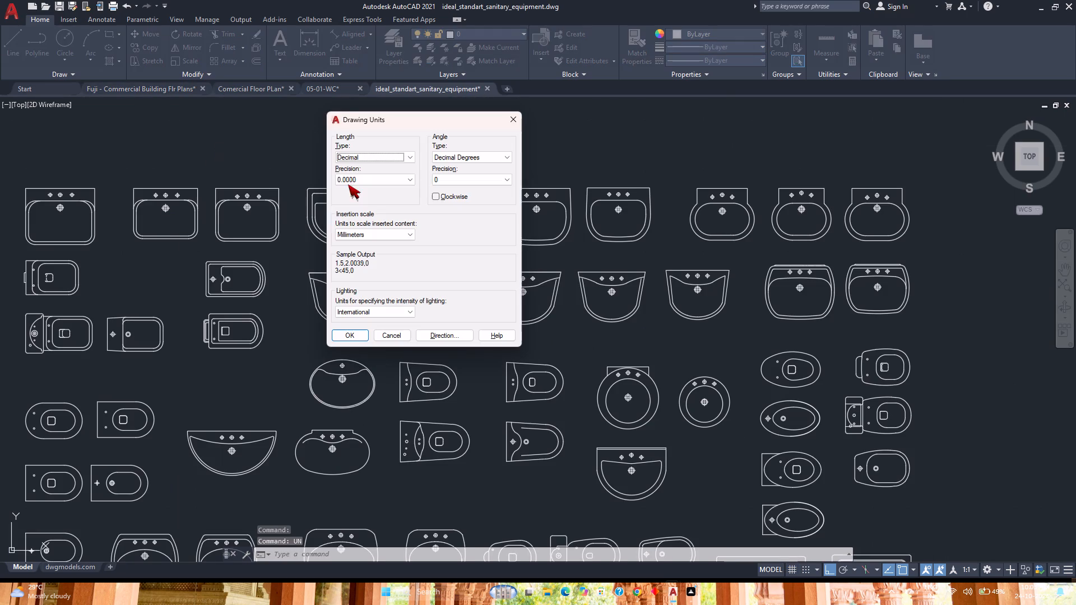
pyautogui.click(385, 158)
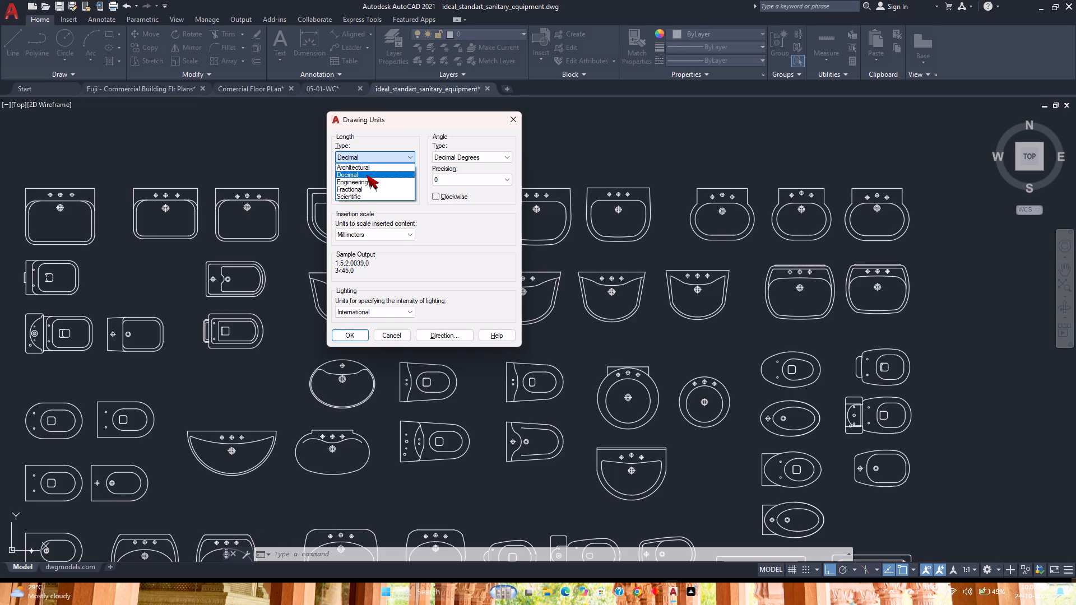
pyautogui.click(370, 180)
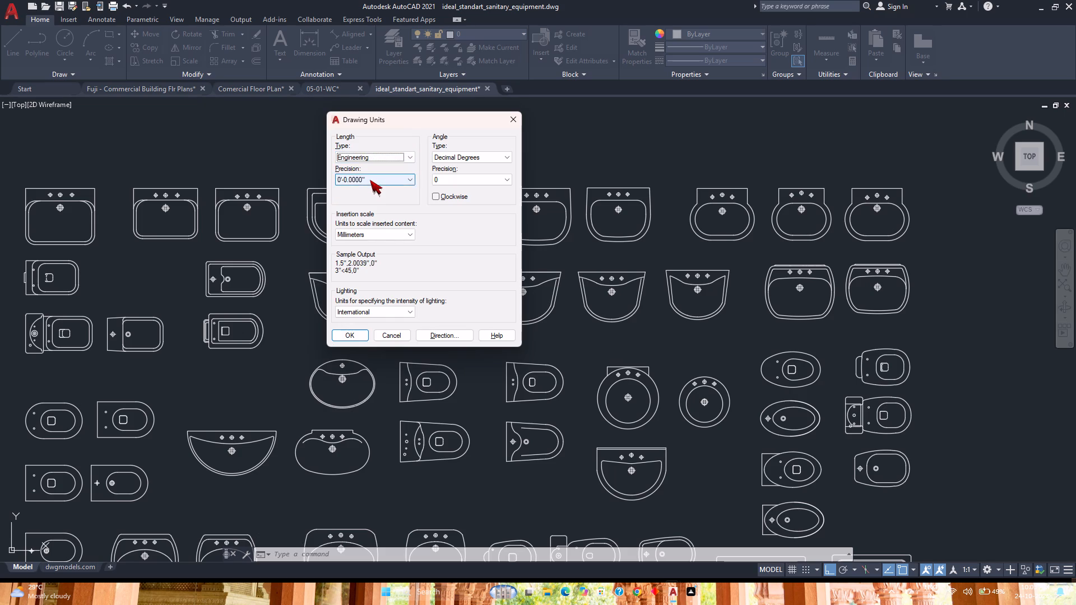
pyautogui.click(370, 180)
pyautogui.click(377, 196)
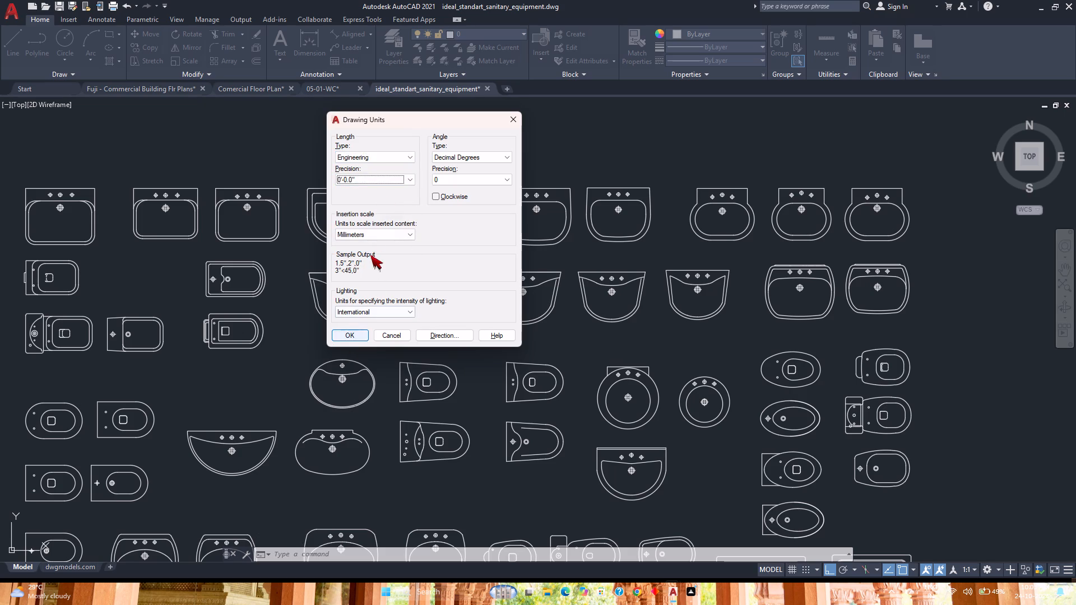
pyautogui.click(380, 235)
pyautogui.click(368, 253)
pyautogui.click(351, 337)
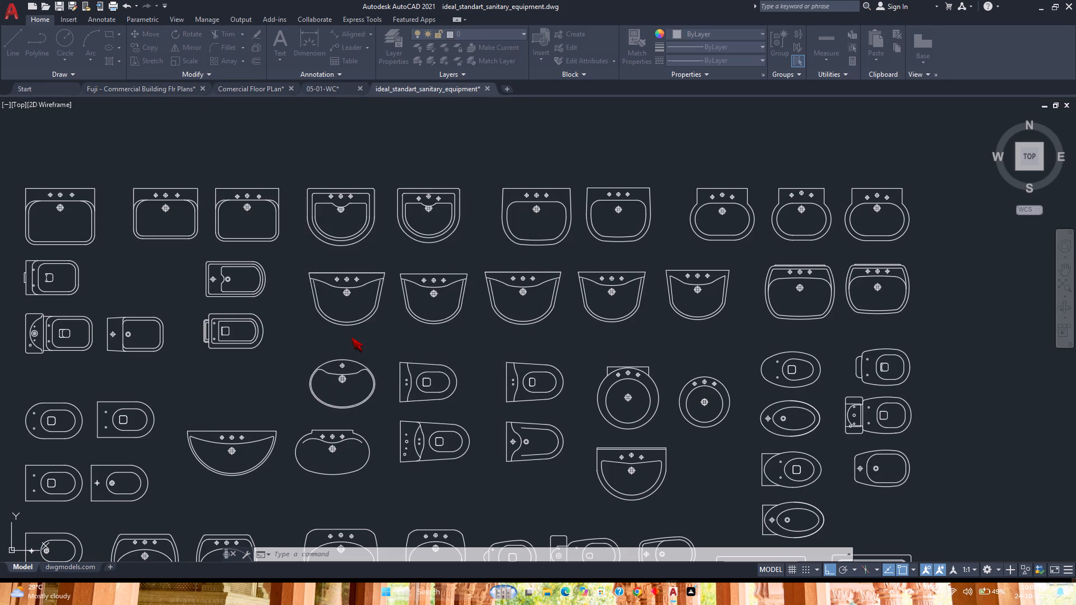
# Set the sanitary equipment drawing's limits from 0,0 to 100',120' and save the drawing.
pyautogui.scroll(-2, 351, 337)
pyautogui.middleClick(351, 337)
pyautogui.middleClick(351, 337)
pyautogui.middleClick(406, 281)
pyautogui.scroll(-2, 409, 277)
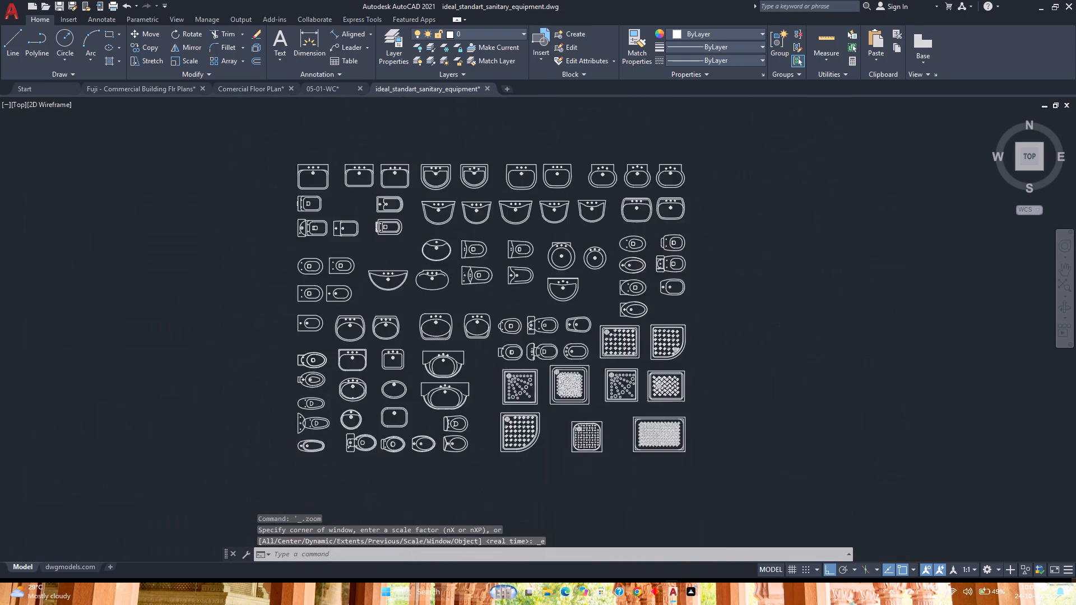
pyautogui.scroll(1, 413, 348)
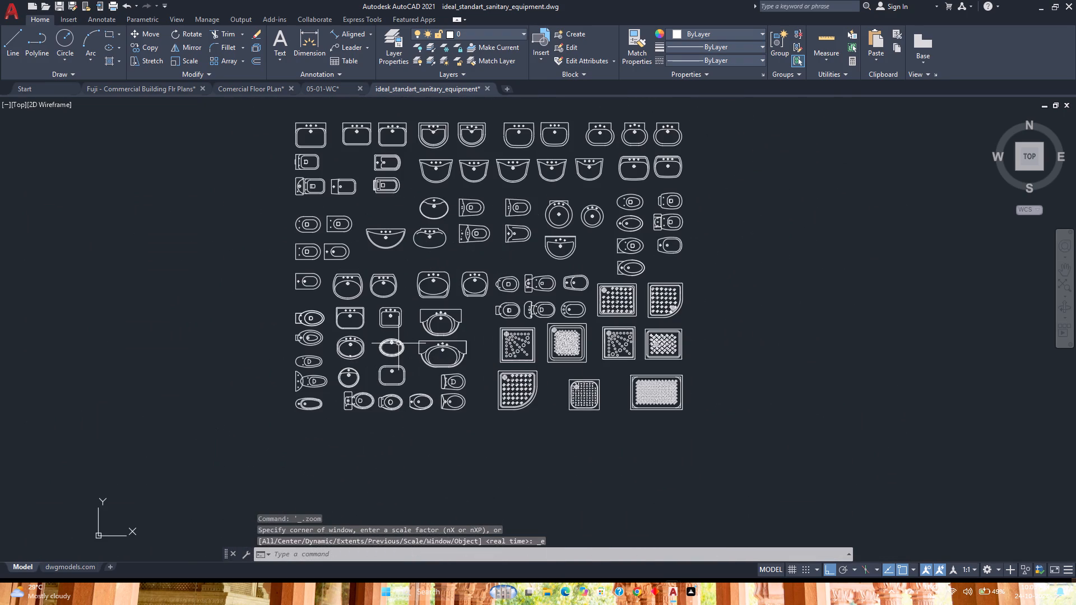
pyautogui.click(754, 459)
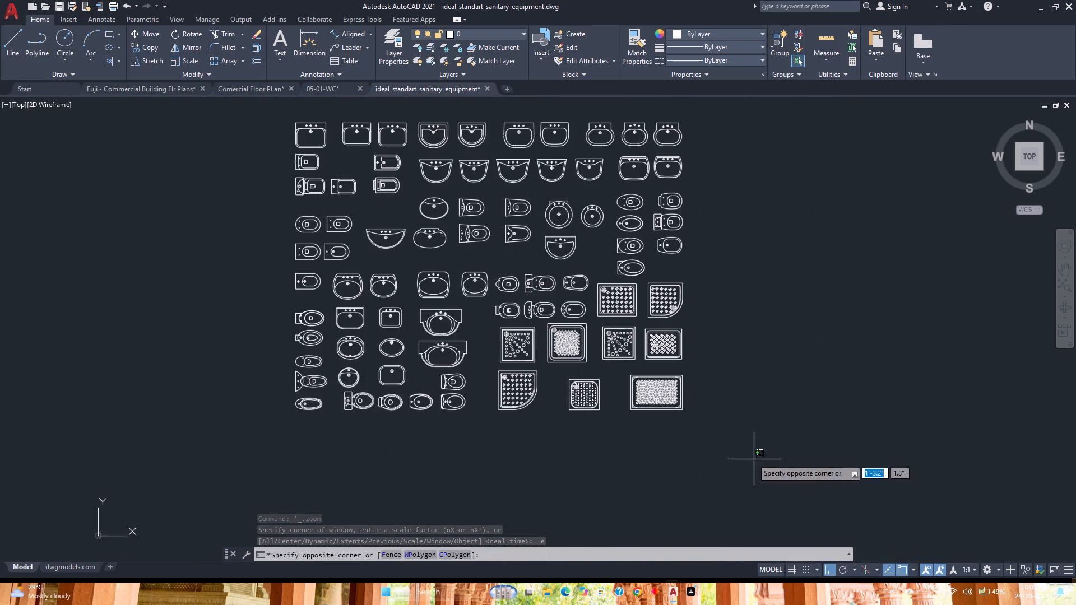
pyautogui.click(233, 109)
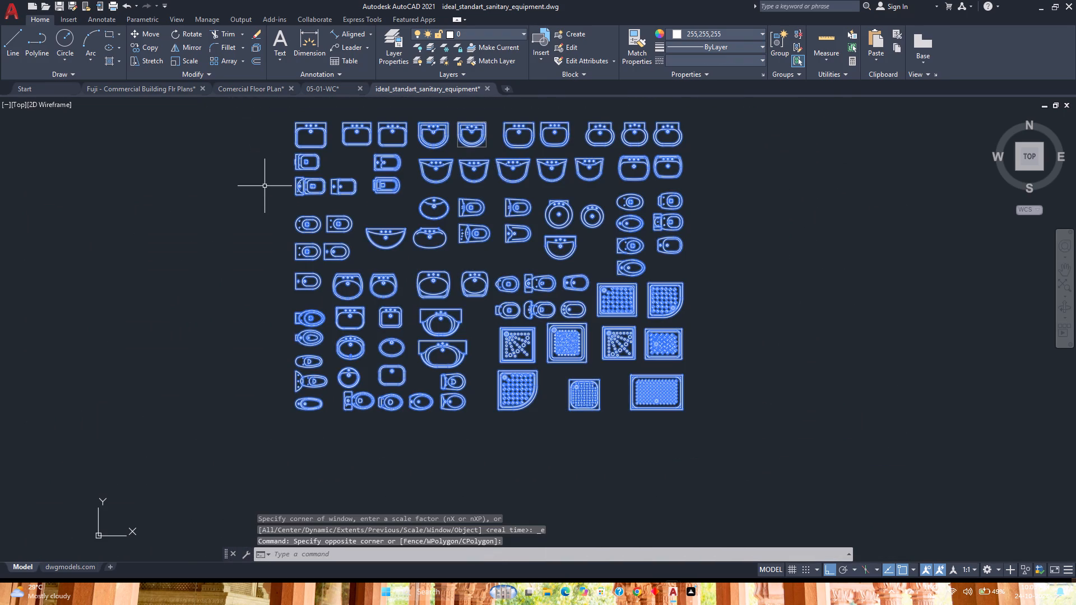
pyautogui.write('lim')
pyautogui.press('Return')
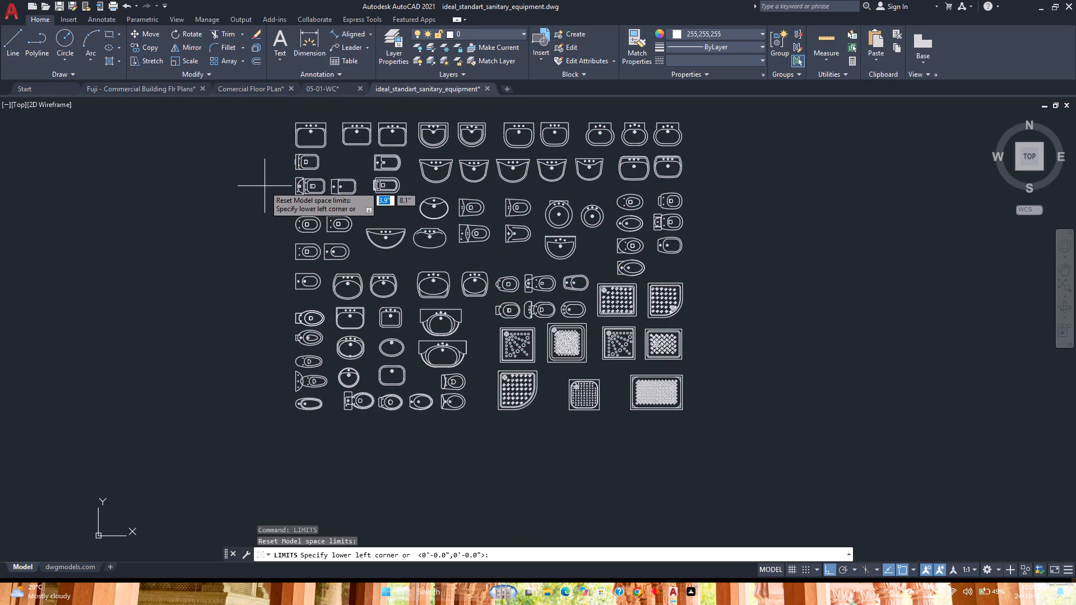
pyautogui.write('0,0')
pyautogui.press('Return')
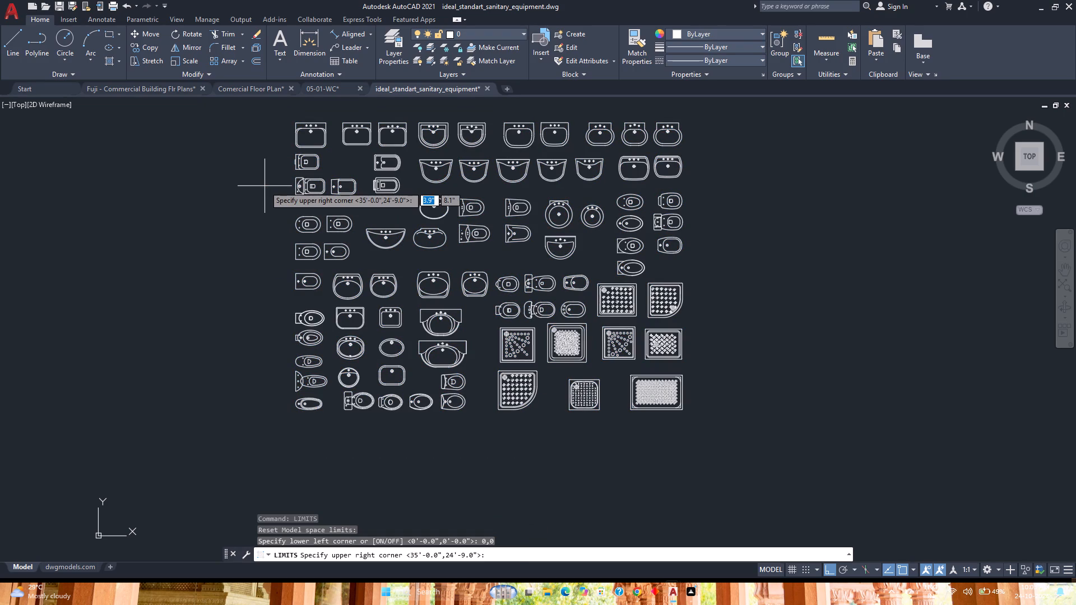
pyautogui.write("100'")
pyautogui.write('120')
pyautogui.press('BackSpace')
pyautogui.press('BackSpace')
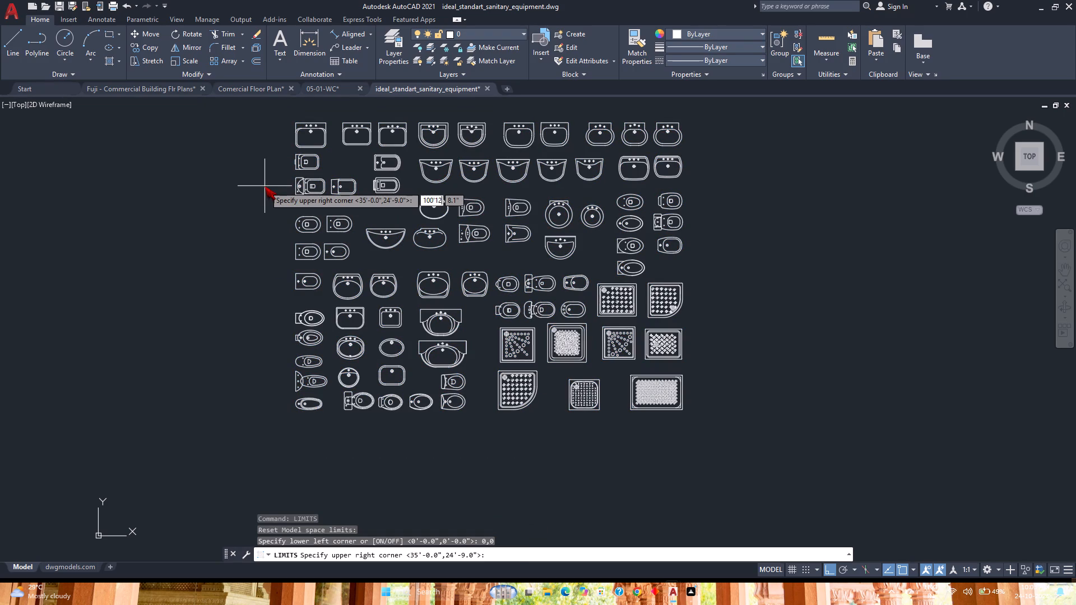
pyautogui.press('BackSpace')
pyautogui.write(",120'")
pyautogui.press('Return')
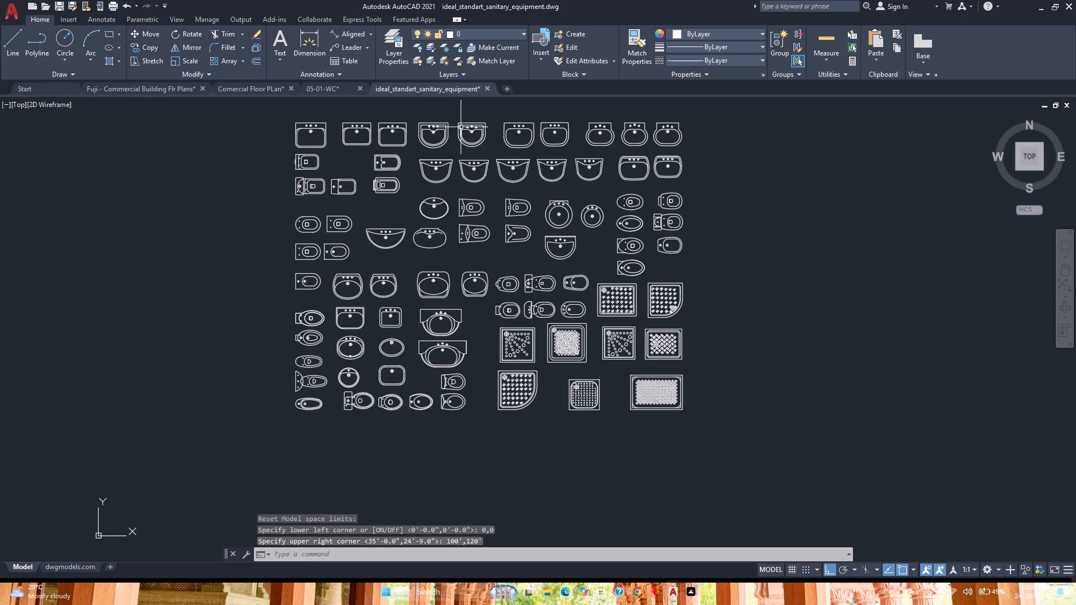
pyautogui.hotkey('ctrl', 's')
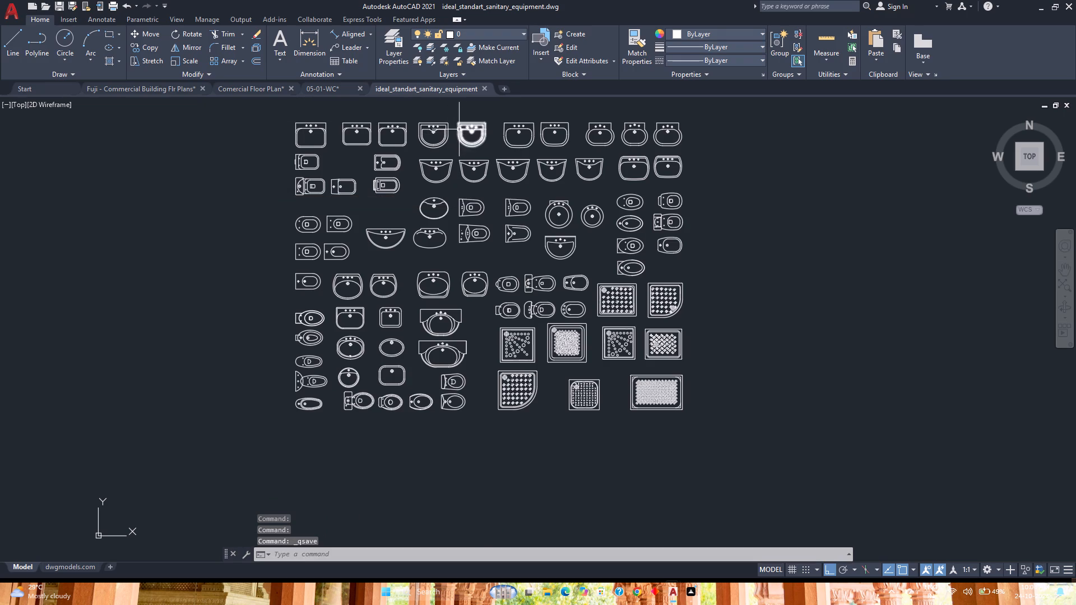
# Copy the grouped D-shaped washbasin into the Fuji commercial building plan, placing it in the empty space beside the building.
pyautogui.click(460, 128)
pyautogui.hotkey('ctrl', 'c')
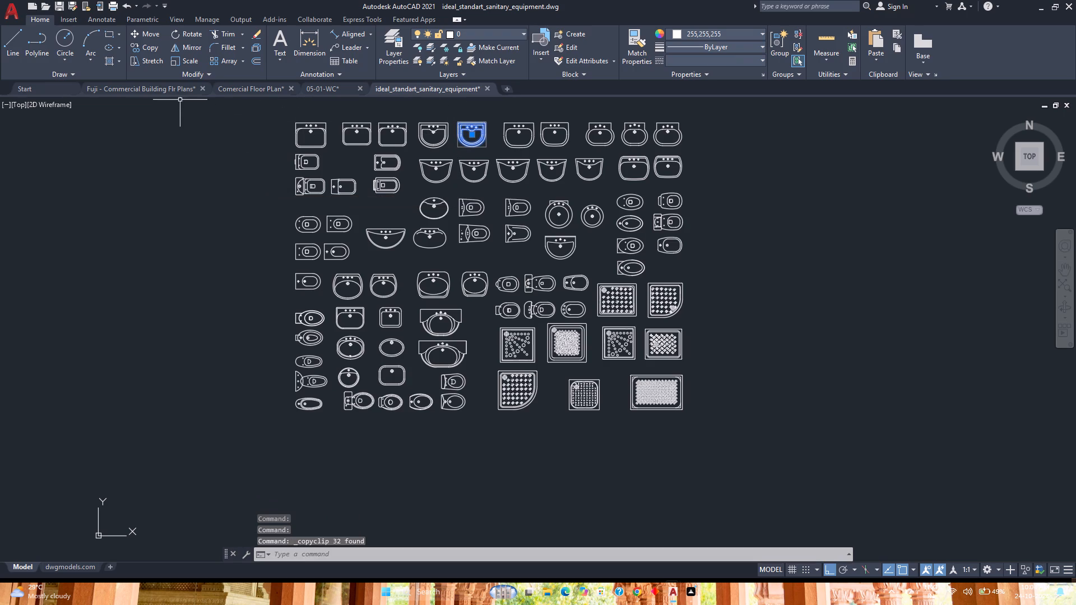
pyautogui.click(179, 90)
pyautogui.scroll(-6, 472, 326)
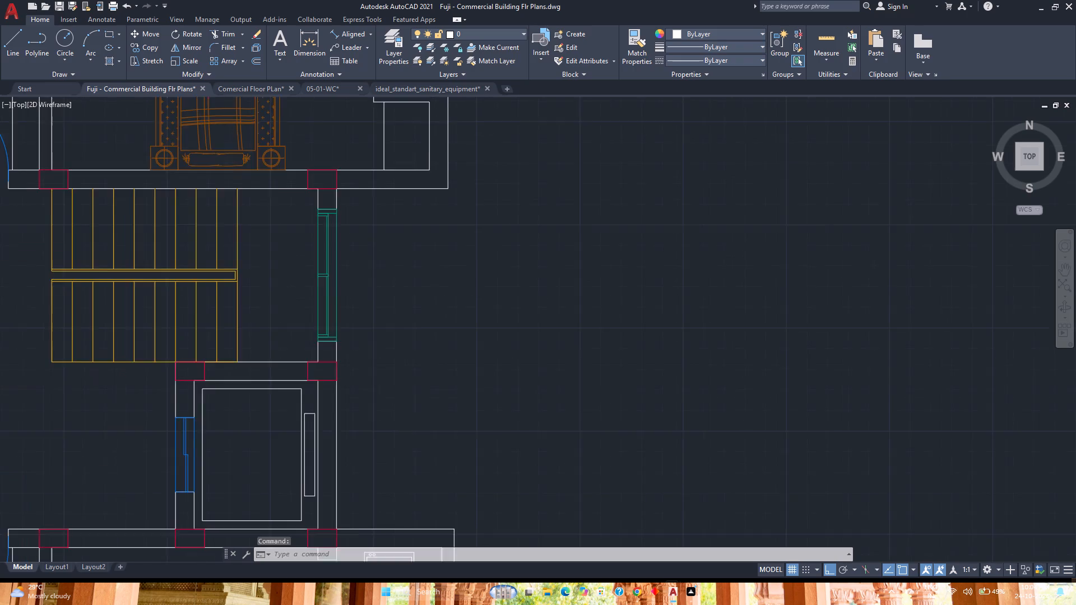
pyautogui.hotkey('ctrl', 'v')
pyautogui.scroll(4, 472, 320)
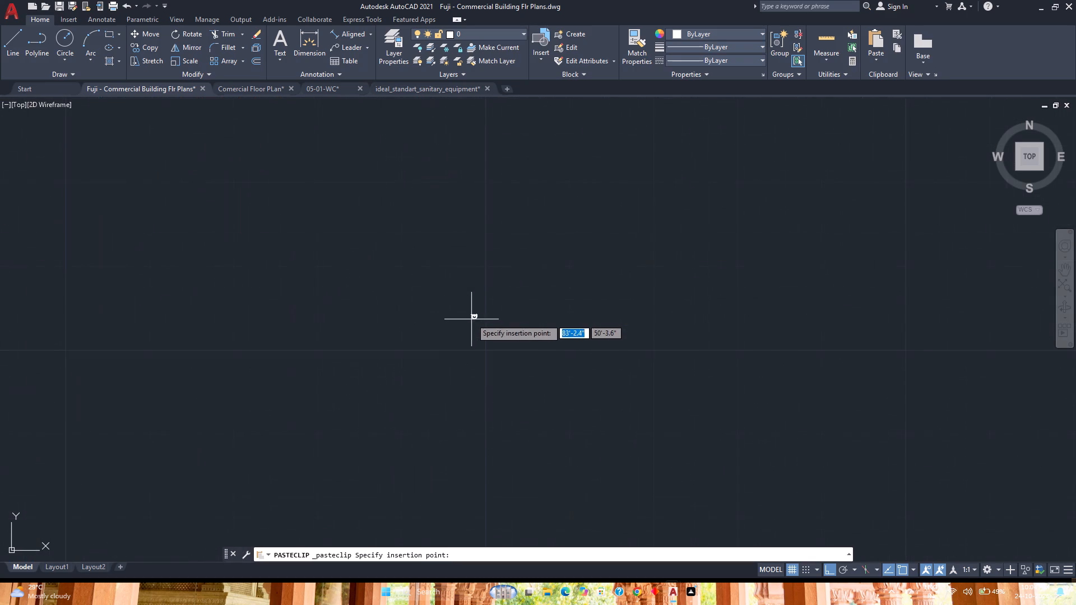
pyautogui.scroll(3, 467, 314)
pyautogui.click(459, 310)
pyautogui.scroll(5, 464, 299)
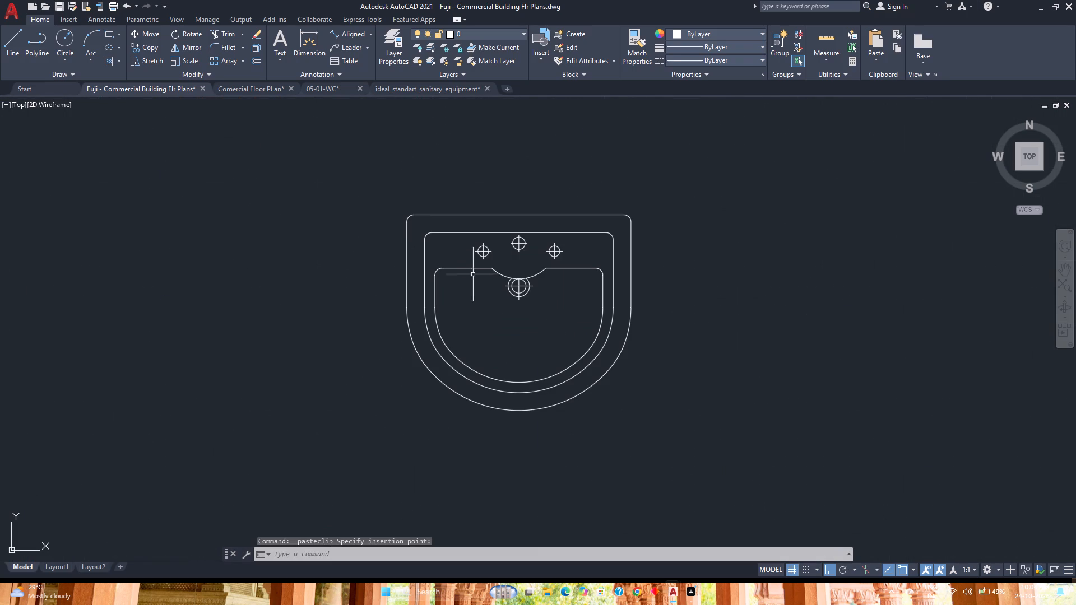
# Group all parts of the pasted washbasin in the Fuji plan.
pyautogui.click(474, 269)
pyautogui.click(679, 421)
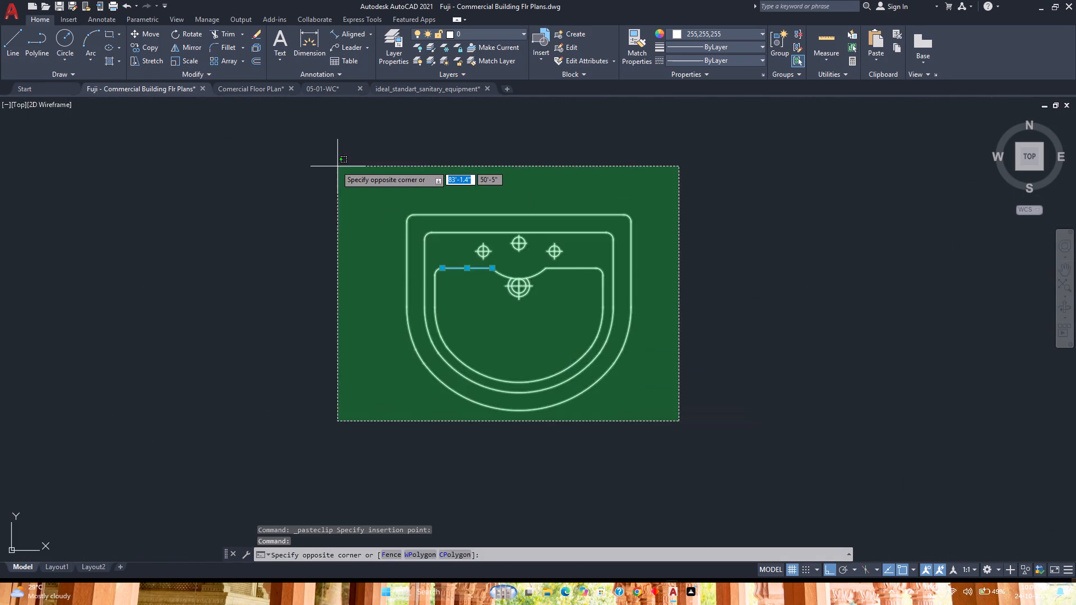
pyautogui.click(319, 148)
pyautogui.press('g')
pyautogui.press('Return')
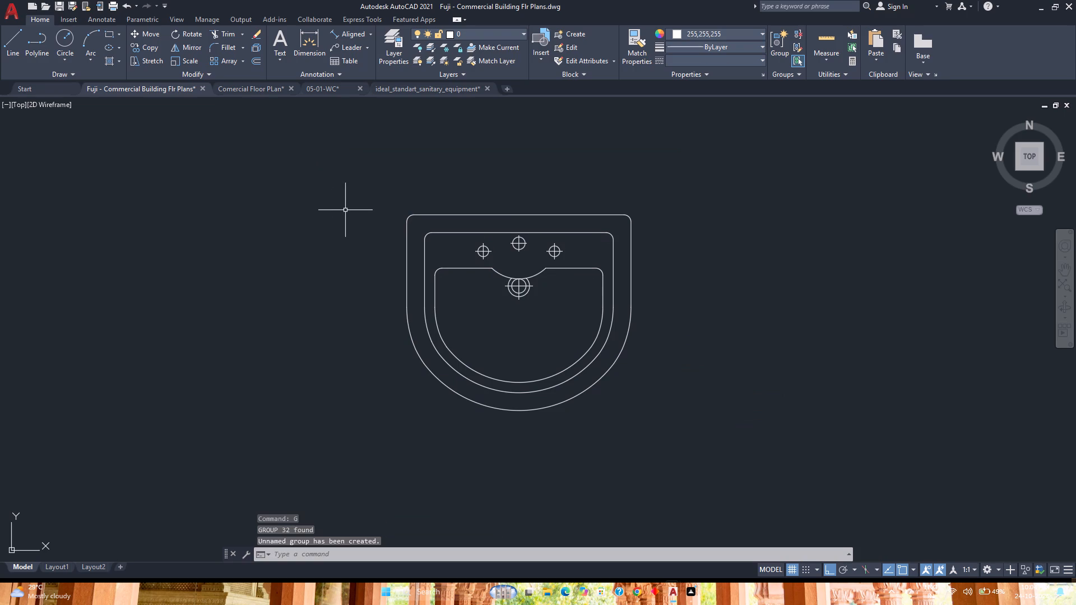
# Draw a vertical construction line along the left edge of the pasted washbasin.
pyautogui.click(505, 274)
pyautogui.click(466, 281)
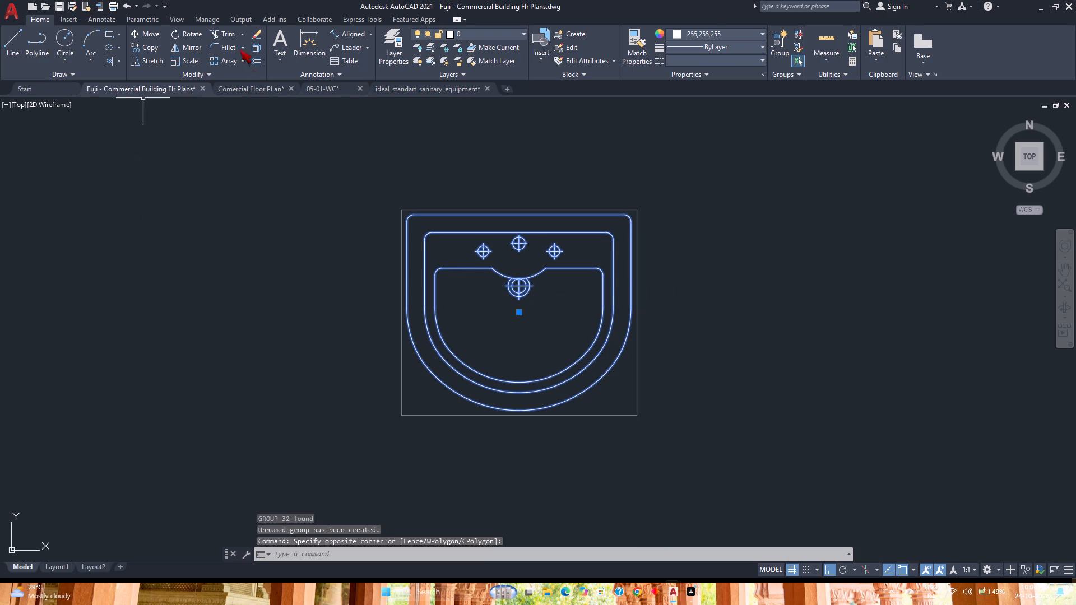
pyautogui.write('xl')
pyautogui.press('Return')
pyautogui.press('v')
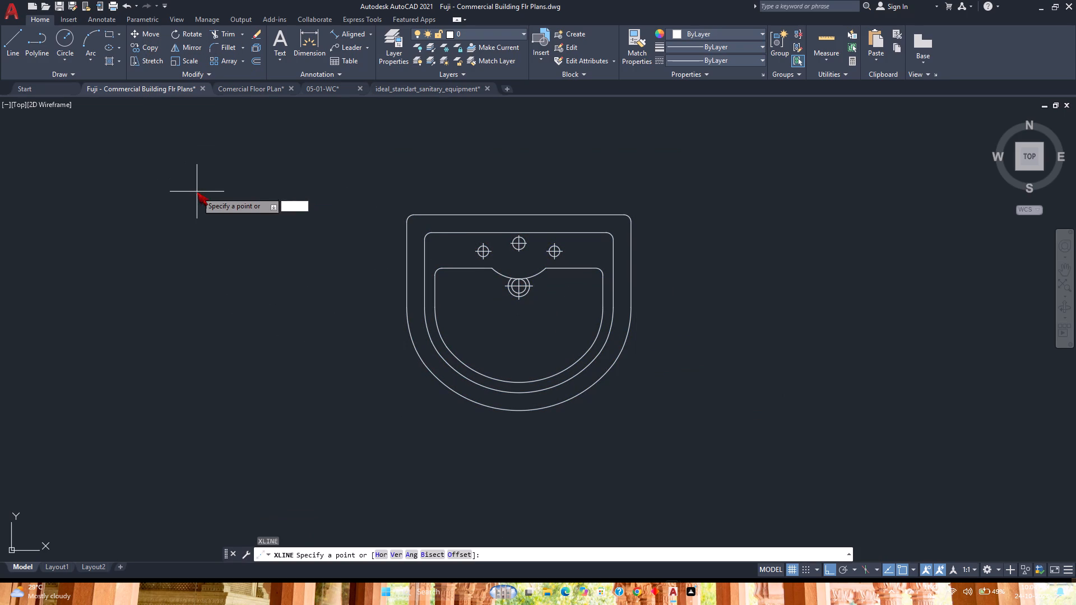
pyautogui.press('Return')
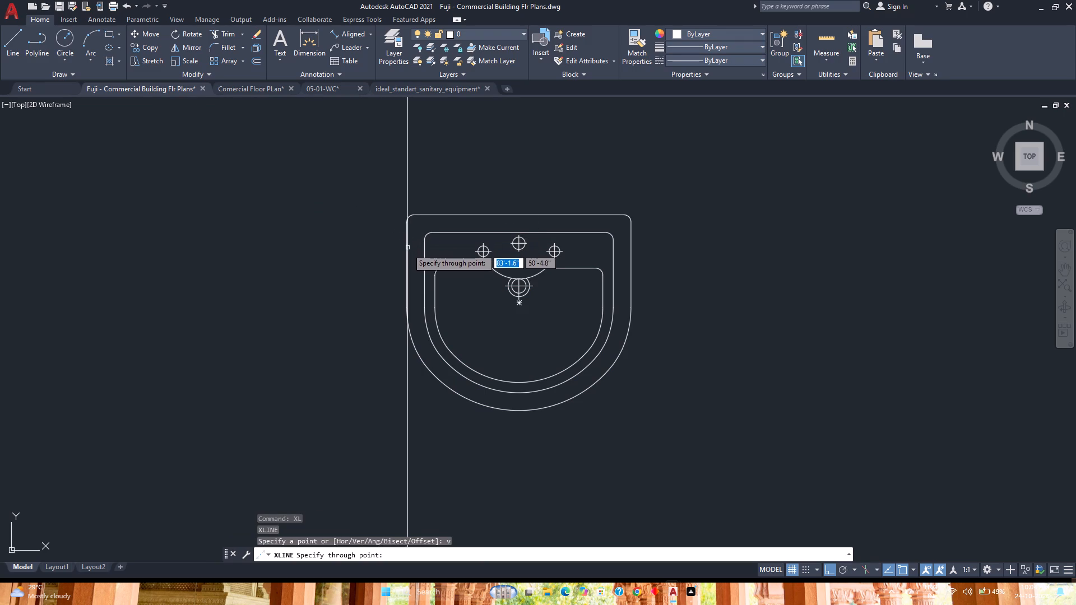
pyautogui.click(403, 265)
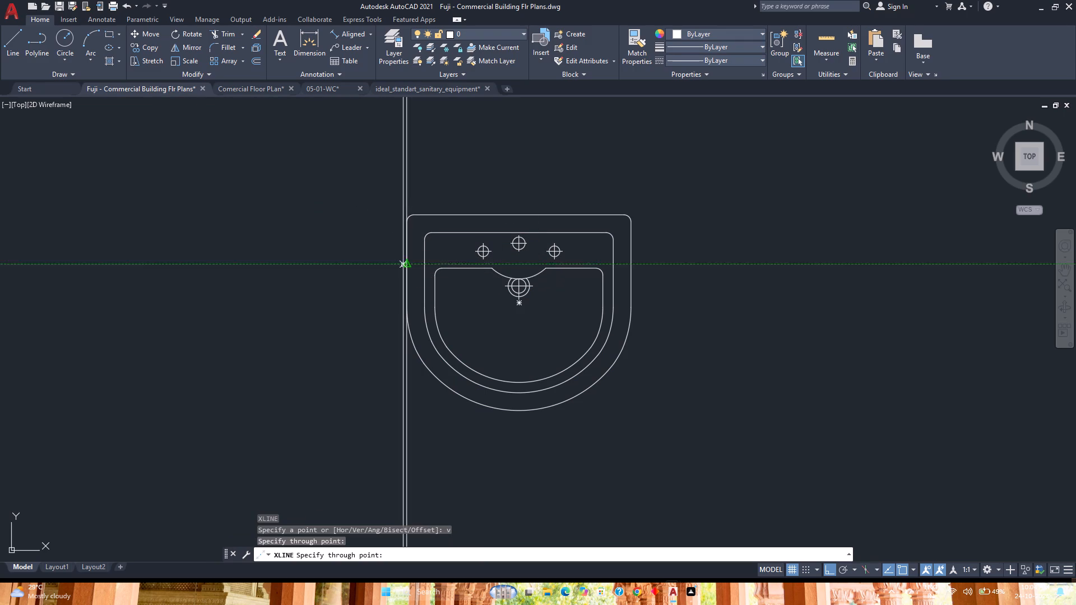
pyautogui.press('Escape')
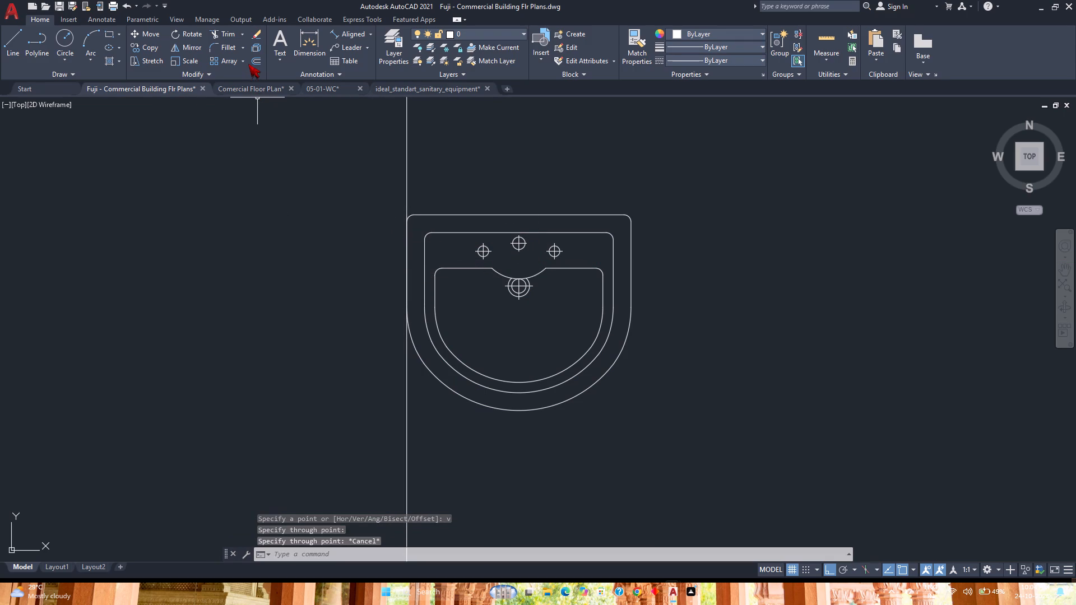
# Offset the vertical construction line 1'4" towards the washbasin's opposite side.
pyautogui.write("1'")
pyautogui.write('4"')
pyautogui.press('Return')
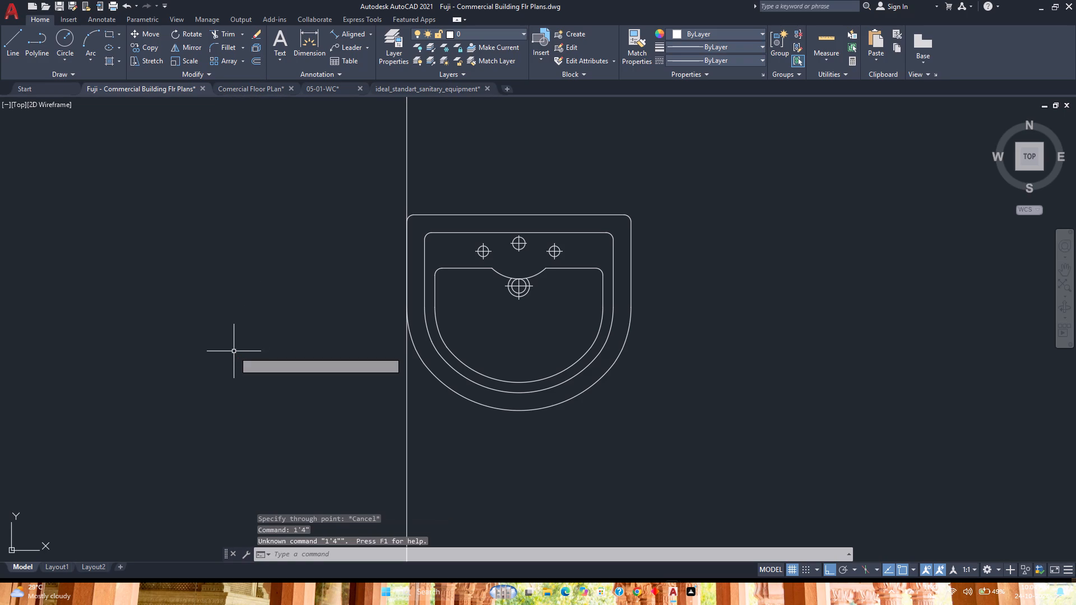
pyautogui.click(257, 59)
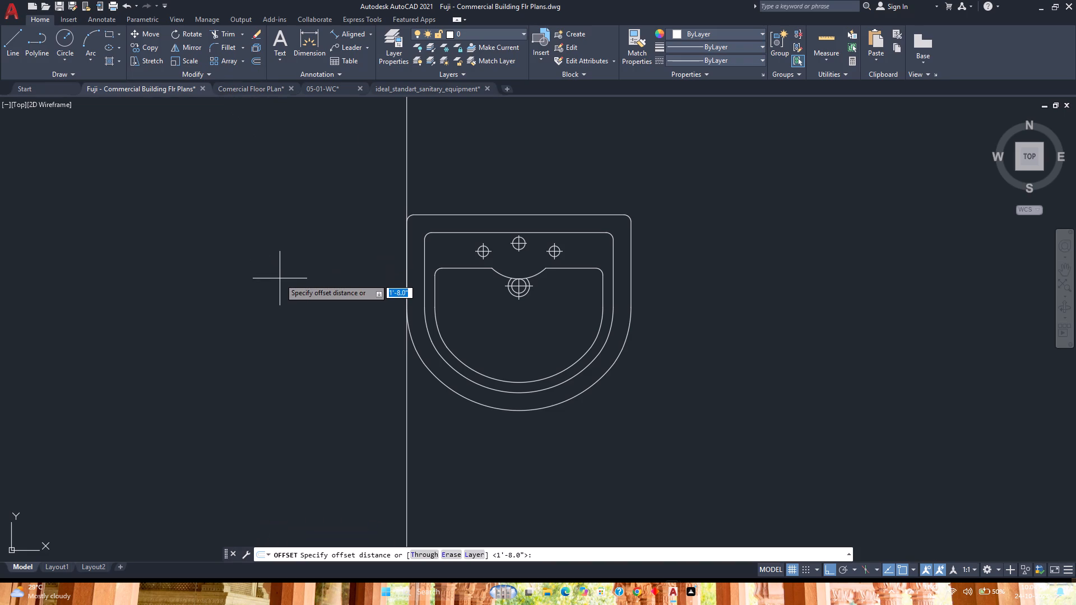
pyautogui.write("'4")
pyautogui.press('BackSpace')
pyautogui.press('BackSpace')
pyautogui.write('1\'4"')
pyautogui.press('Return')
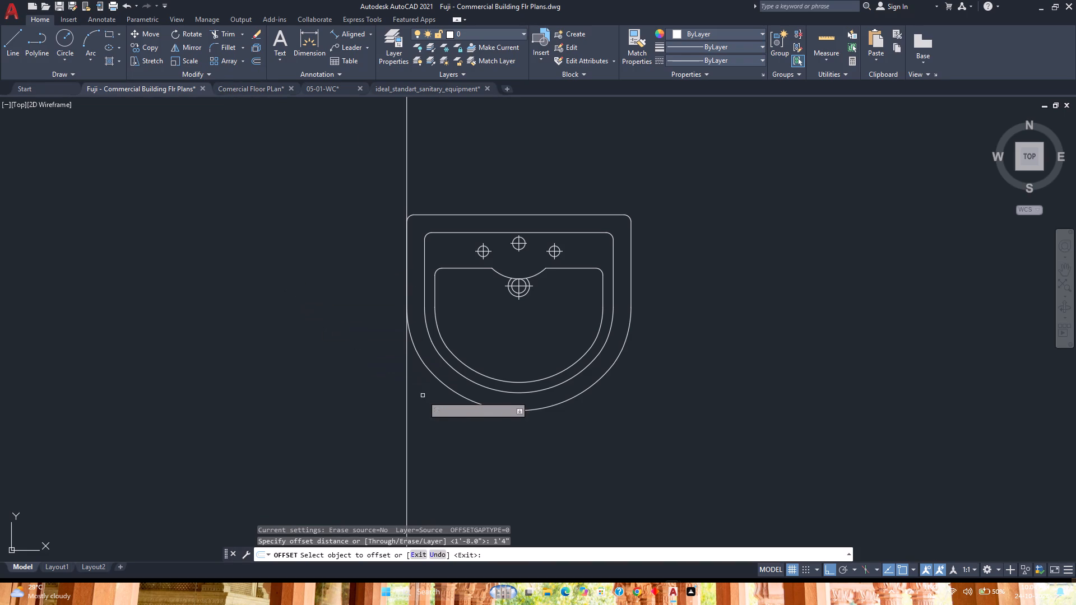
pyautogui.click(406, 372)
pyautogui.click(759, 373)
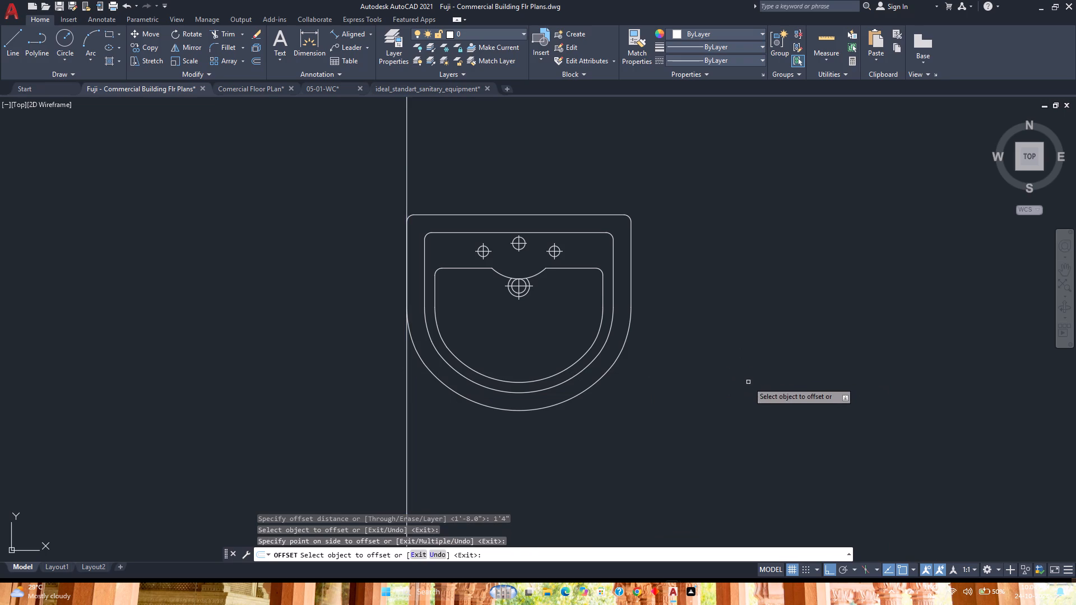
pyautogui.press('Escape')
# Scale the washbasin by reference from its left edge so its full width reaches the offset construction line, 1'4" away.
pyautogui.click(668, 401)
pyautogui.click(586, 323)
pyautogui.write('sc')
pyautogui.press('Return')
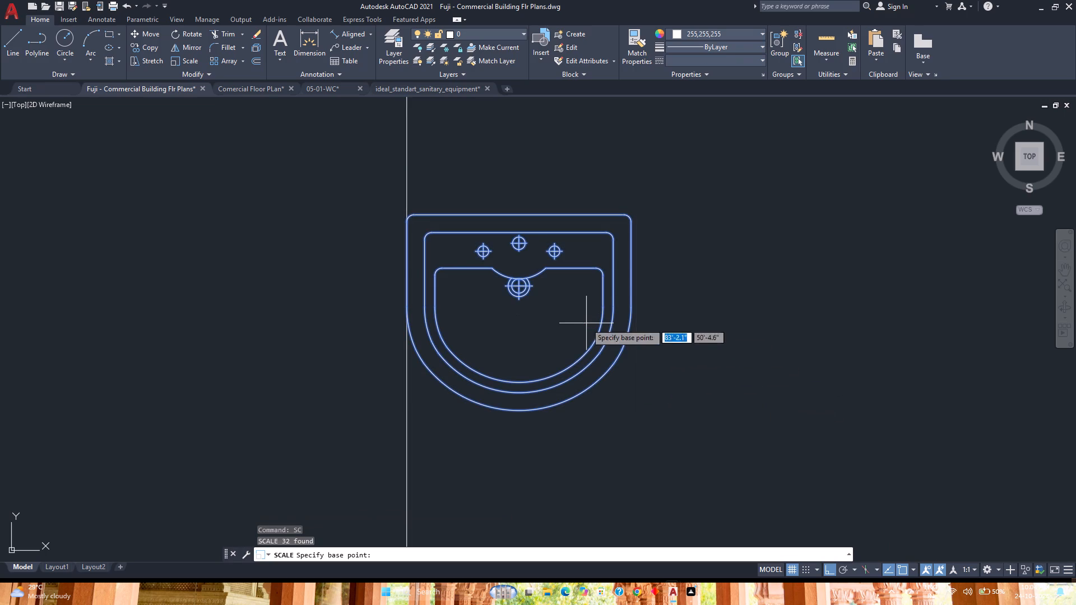
pyautogui.scroll(2, 395, 244)
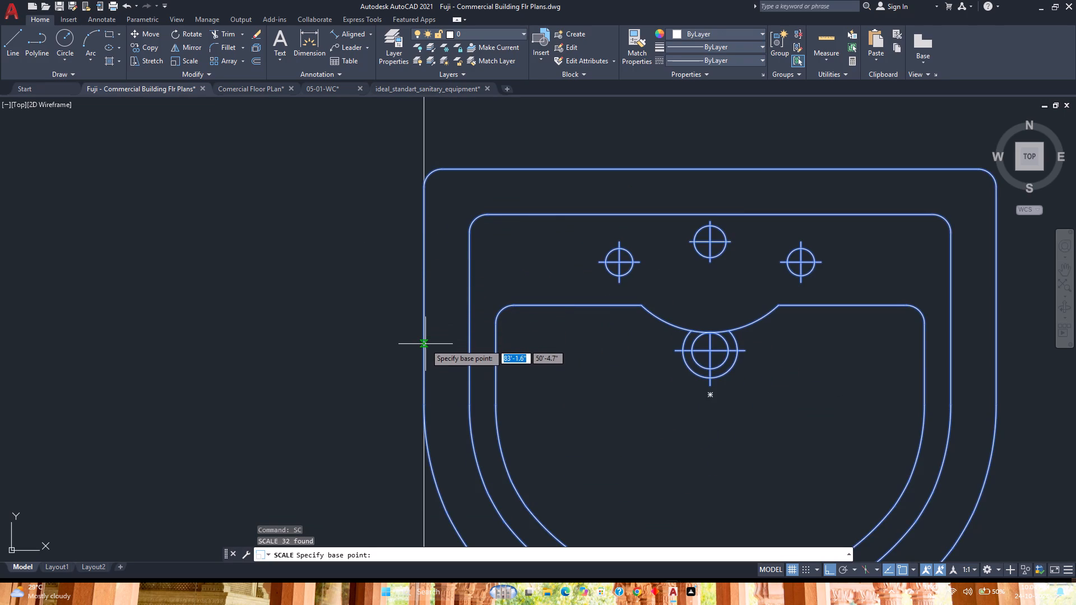
pyautogui.click(421, 295)
pyautogui.scroll(-1, 421, 295)
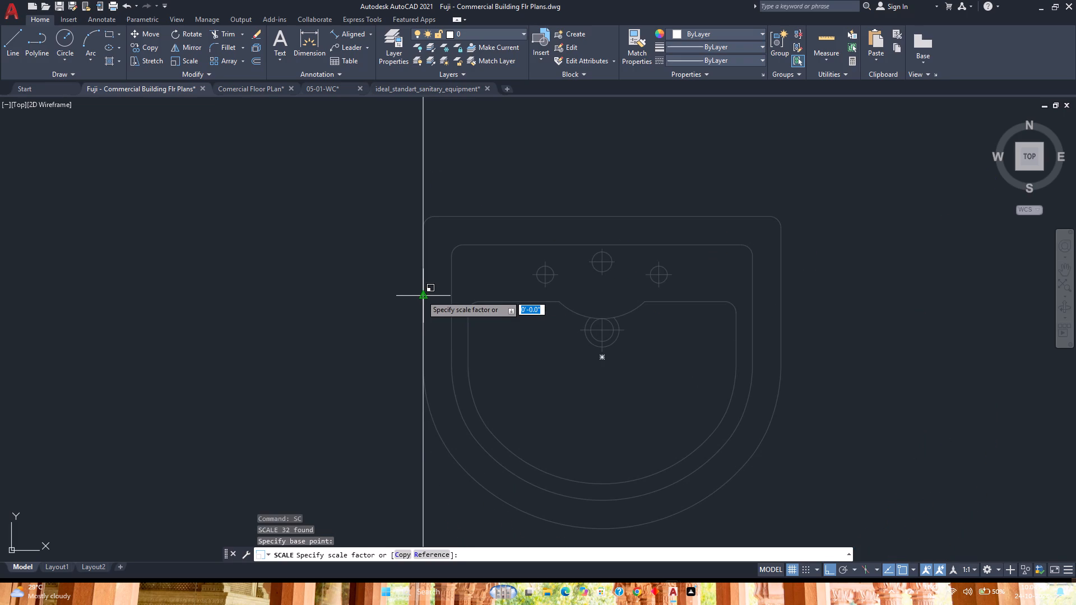
pyautogui.write('sc')
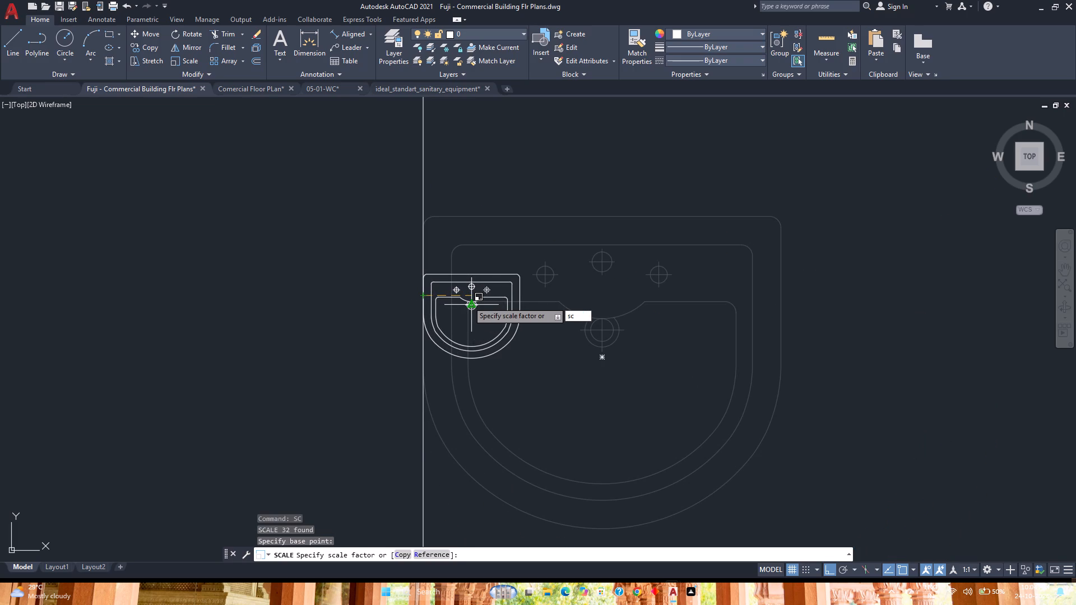
pyautogui.press('BackSpace')
pyautogui.press('BackSpace')
pyautogui.press('r')
pyautogui.press('Return')
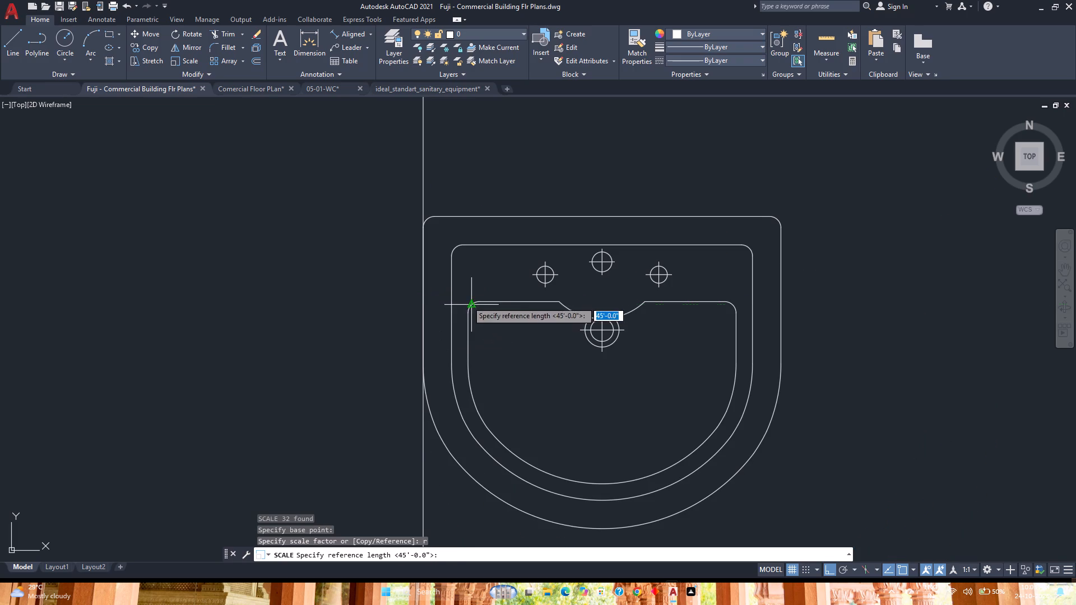
pyautogui.click(424, 298)
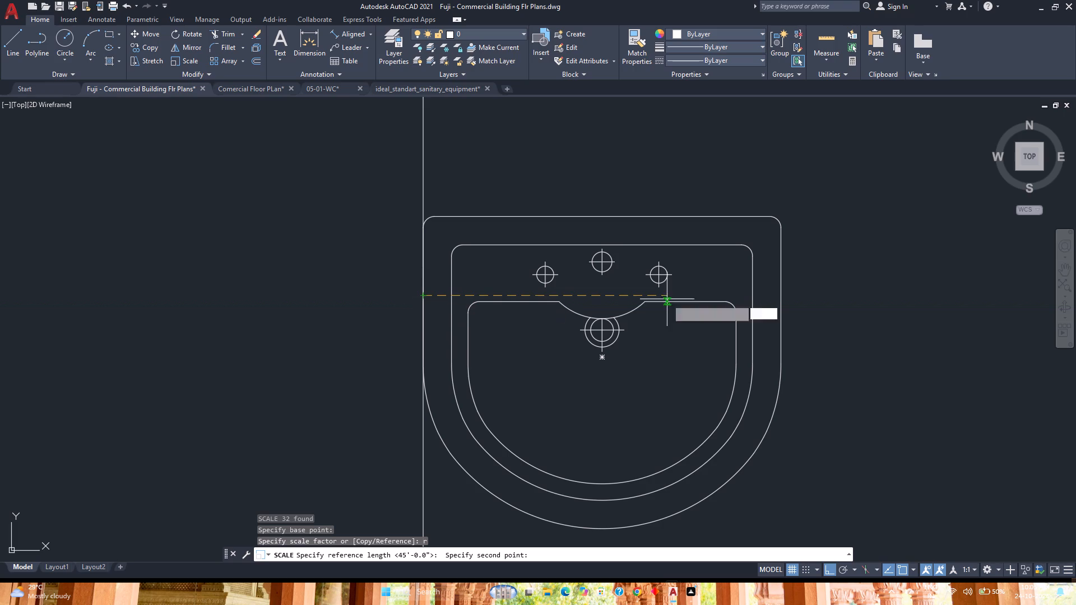
pyautogui.click(784, 293)
pyautogui.scroll(-6, 784, 293)
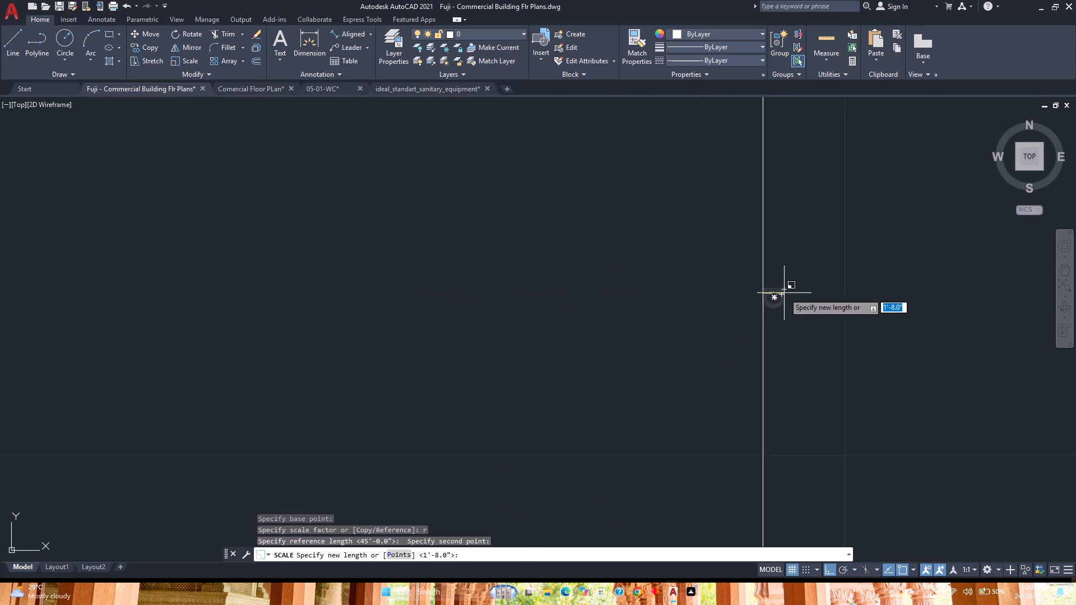
pyautogui.scroll(-1, 784, 293)
pyautogui.moveTo(784, 293); pyautogui.dragTo(427, 324, button='middle')
pyautogui.middleClick(427, 324)
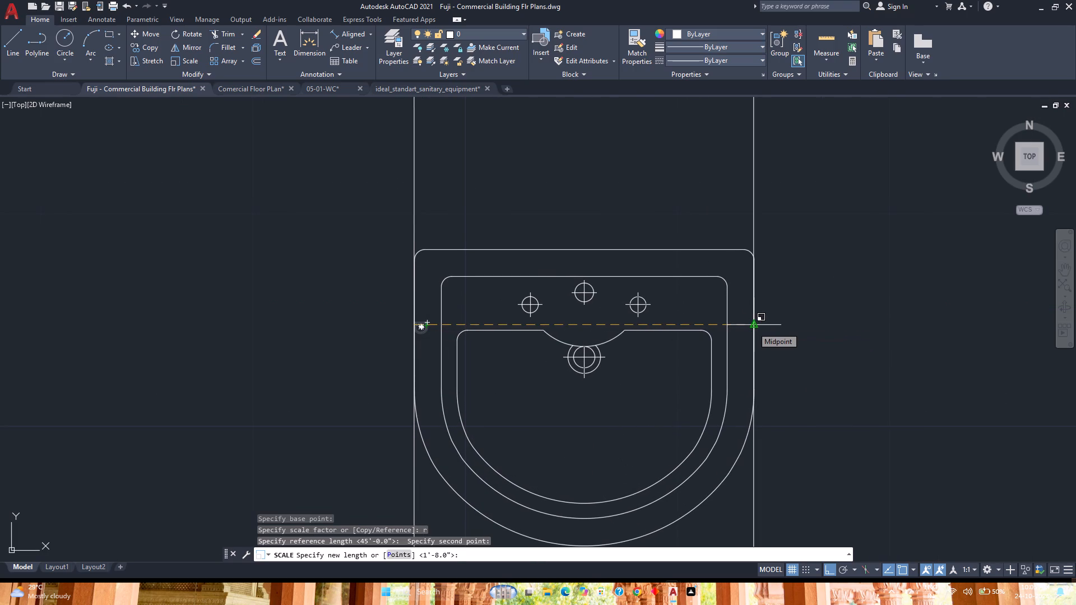
pyautogui.click(753, 327)
# Erase both vertical construction lines beside the washbasin.
pyautogui.click(797, 192)
pyautogui.click(182, 171)
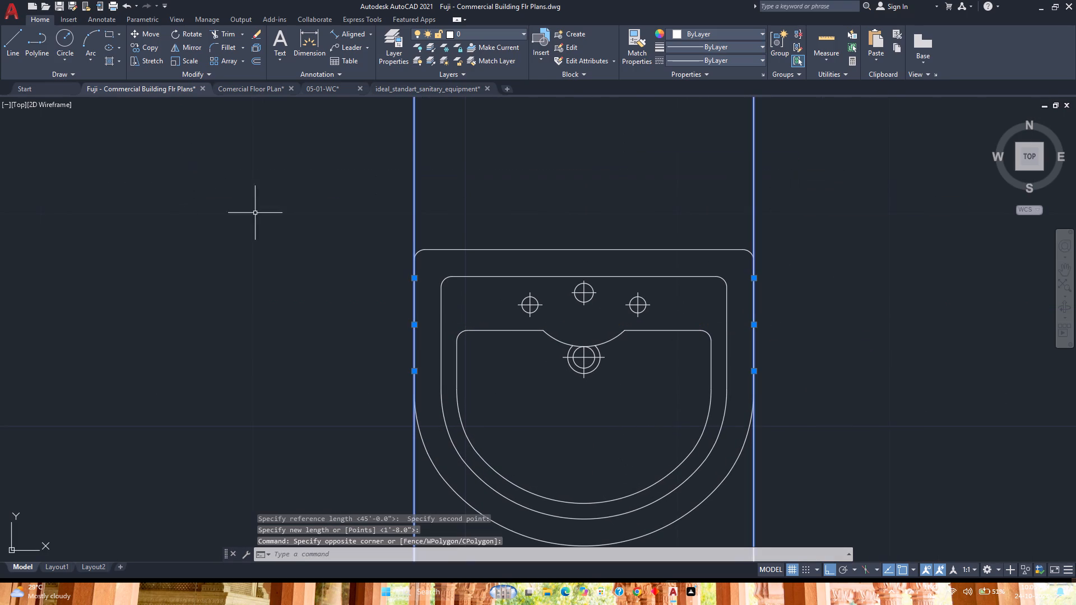
pyautogui.press('Delete')
# Move the washbasin by its back-edge midpoint into the lower unit's bathroom beside the kitchen, midway between wall corner and toilet tank.
pyautogui.scroll(-3, 681, 411)
pyautogui.click(729, 441)
pyautogui.click(502, 318)
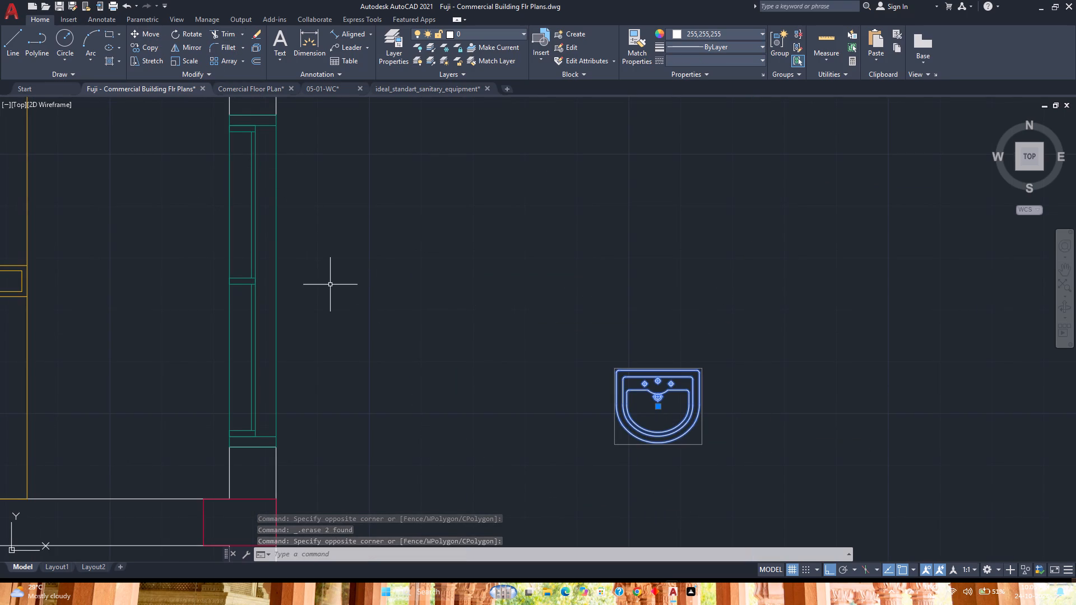
pyautogui.scroll(-2, 331, 277)
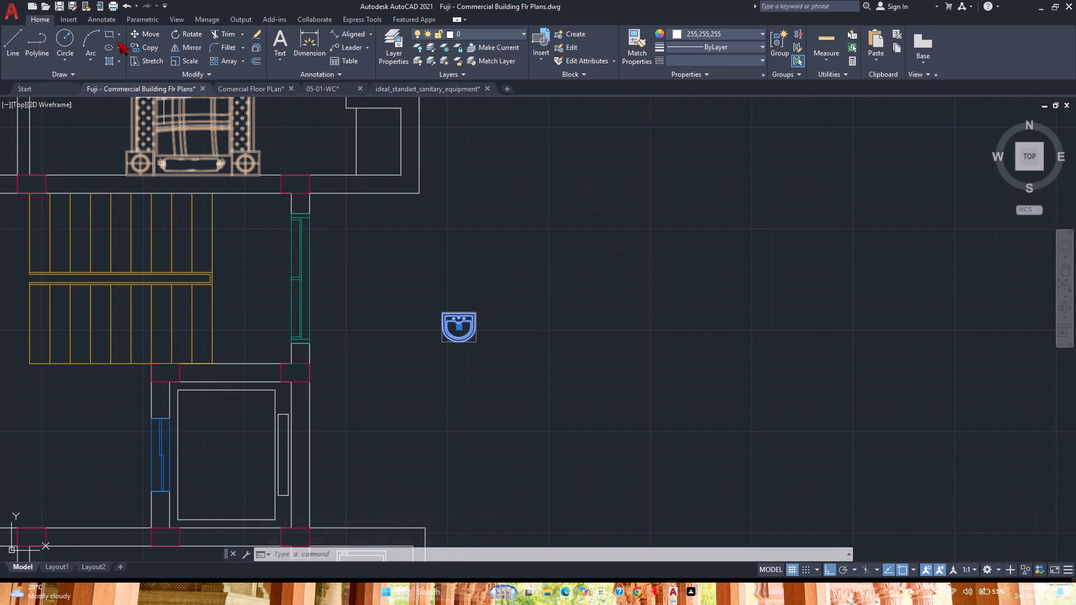
pyautogui.click(156, 35)
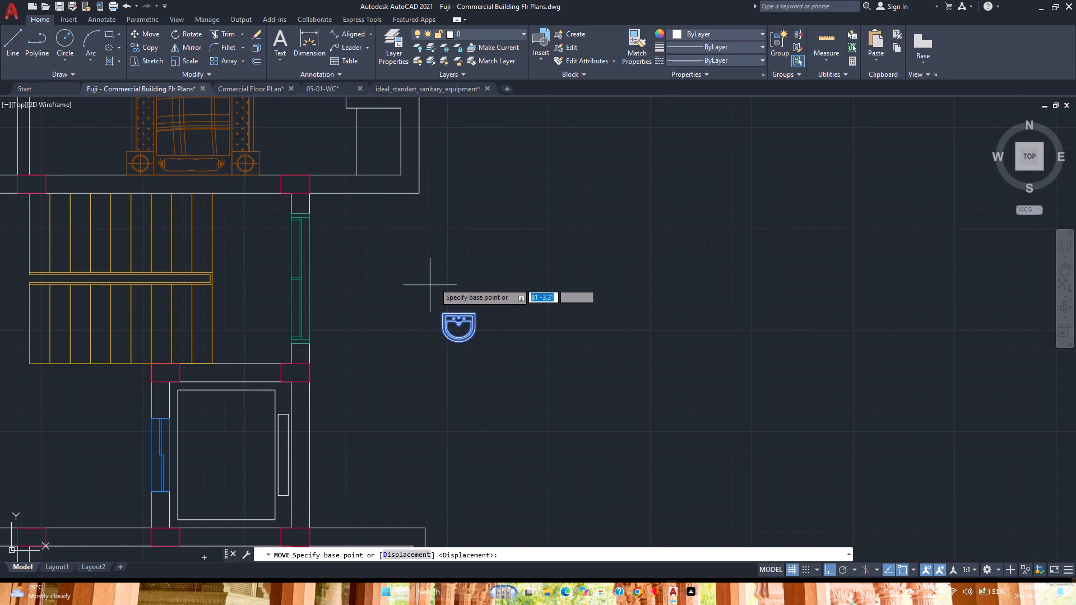
pyautogui.scroll(2, 446, 287)
pyautogui.click(475, 354)
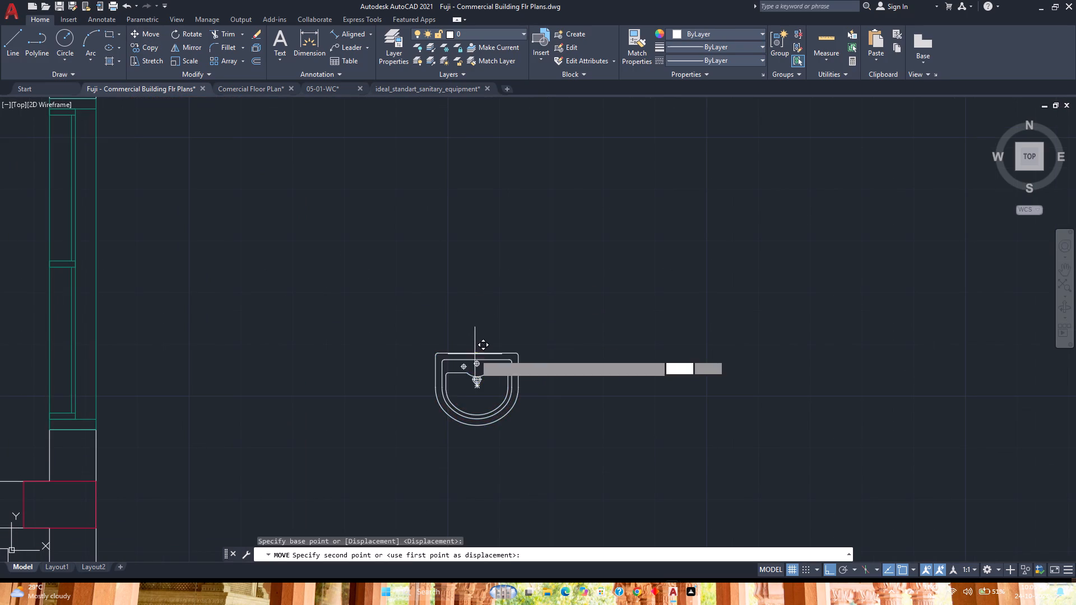
pyautogui.scroll(-4, 475, 354)
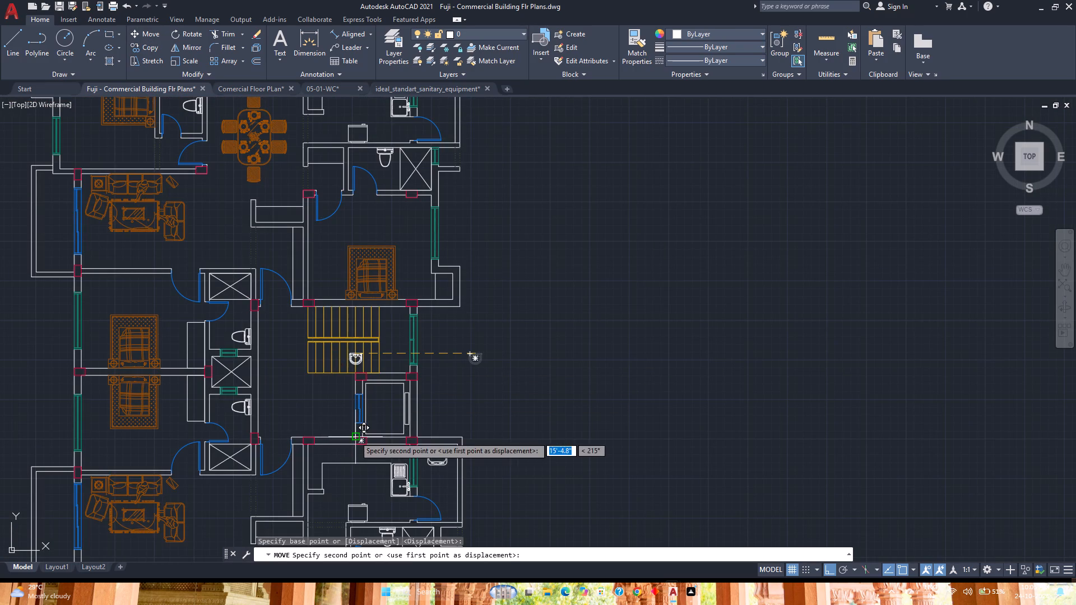
pyautogui.moveTo(355, 436); pyautogui.dragTo(416, 310, button='middle')
pyautogui.scroll(3, 425, 420)
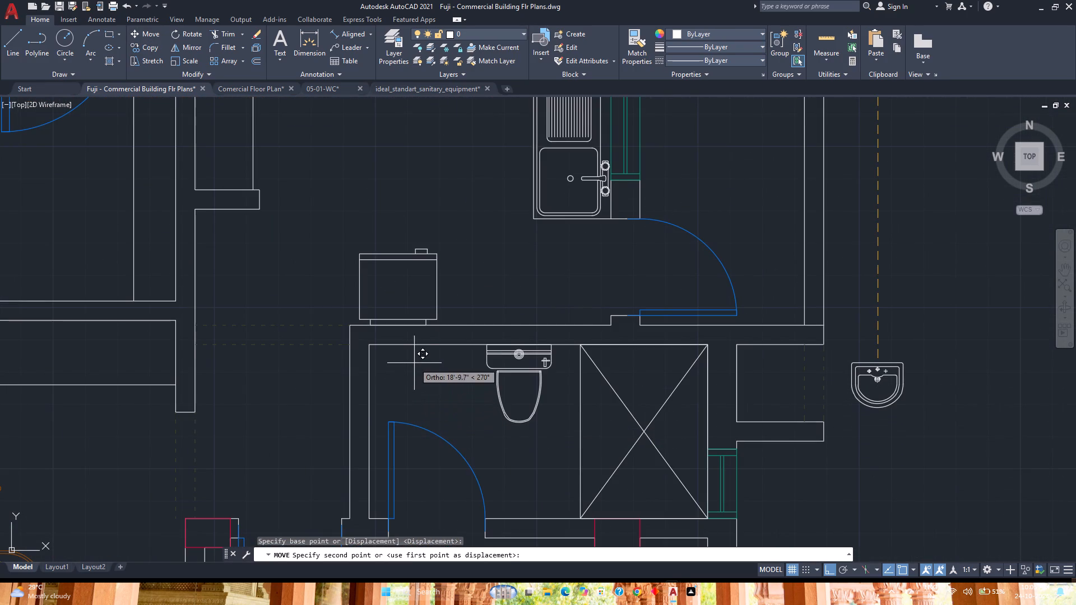
pyautogui.write('m2p')
pyautogui.press('Return')
pyautogui.scroll(2, 396, 357)
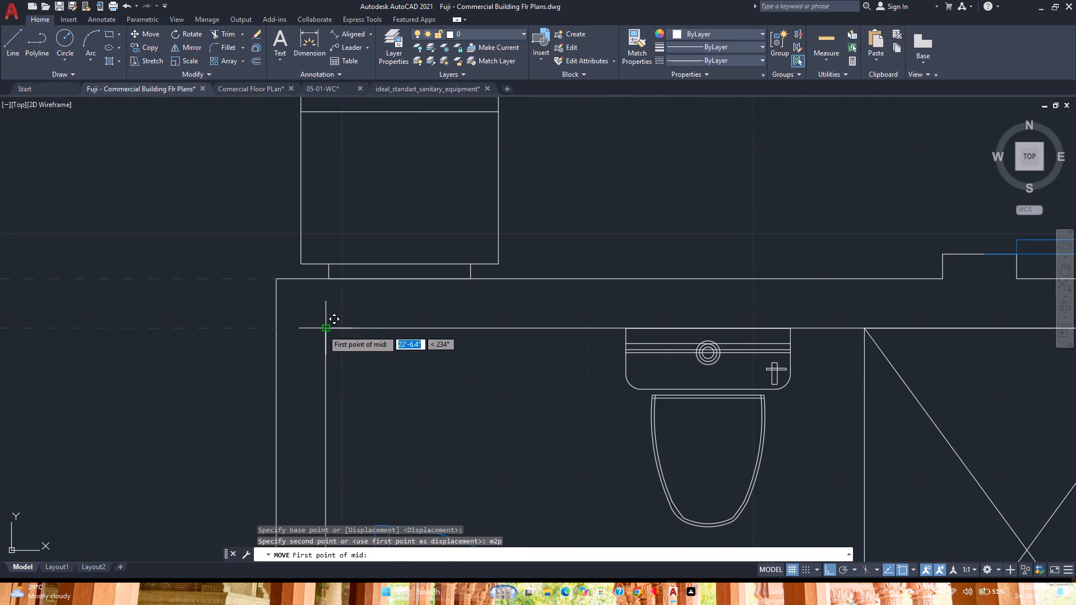
pyautogui.click(323, 330)
pyautogui.click(627, 331)
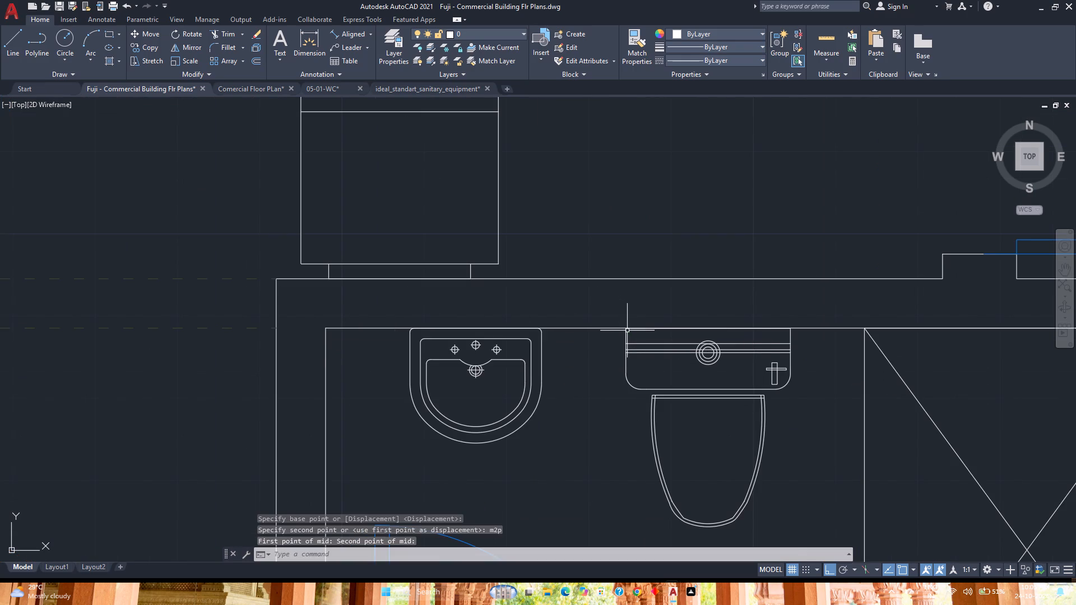
# Shift the washbasin slightly along the wall, away from the toilet and towards the bathroom corner.
pyautogui.scroll(-3, 546, 373)
pyautogui.click(545, 376)
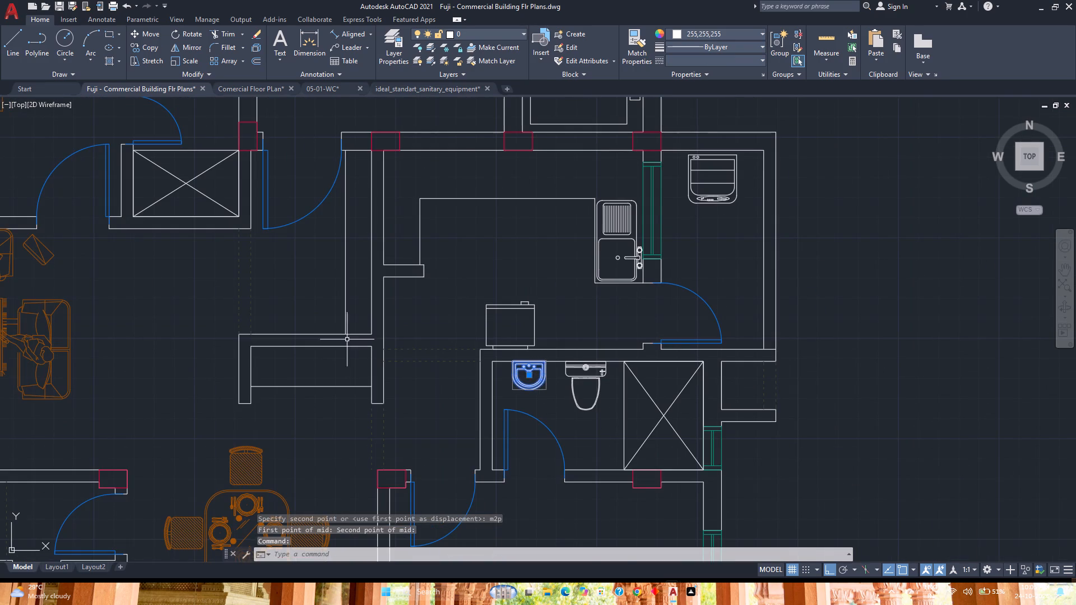
pyautogui.scroll(-2, 347, 339)
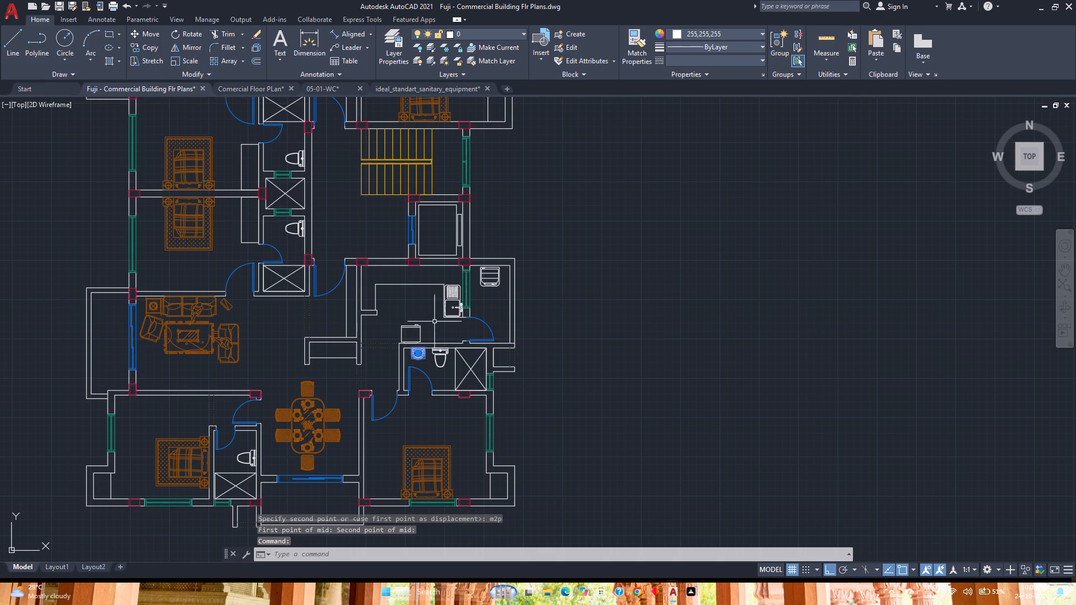
pyautogui.click(157, 29)
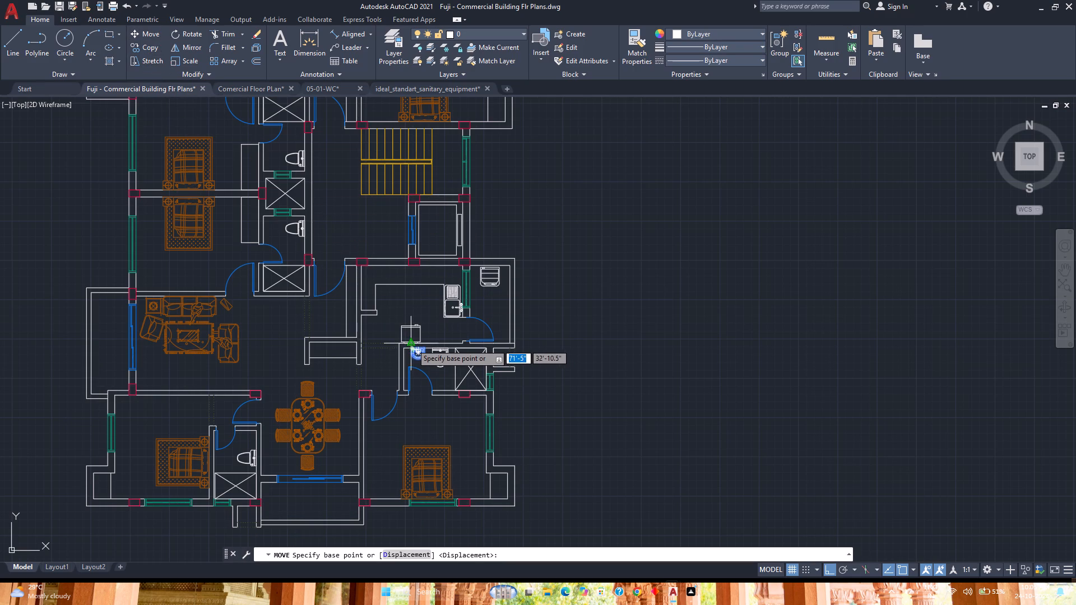
pyautogui.scroll(6, 412, 344)
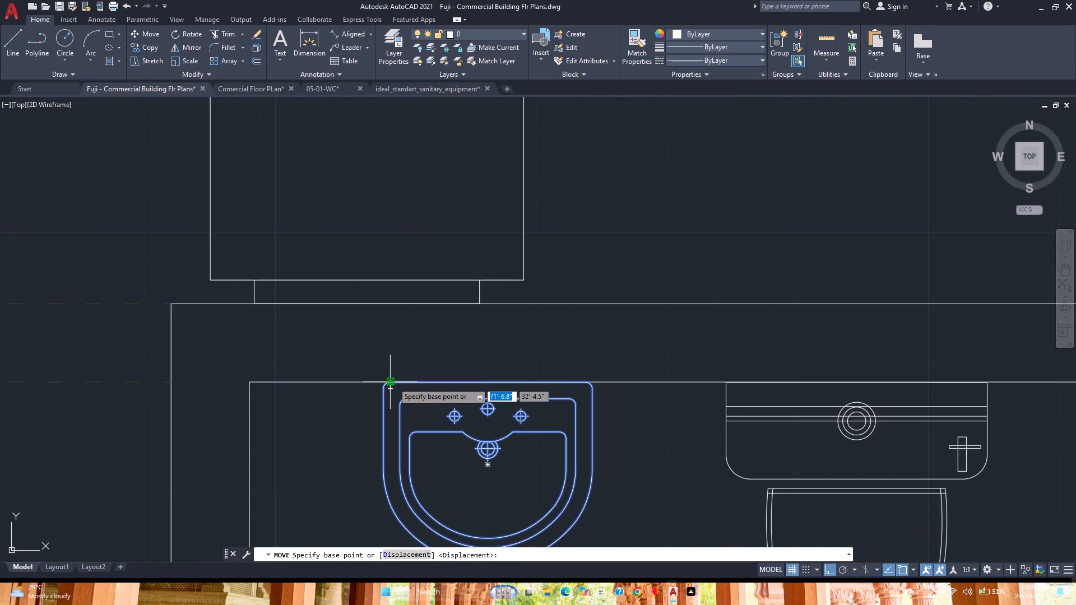
pyautogui.click(393, 382)
pyautogui.click(351, 383)
# Copy the washbasin into the upper unit's matching bathroom, using the shower's upper-right corner as the base and destination reference.
pyautogui.click(354, 407)
pyautogui.click(313, 404)
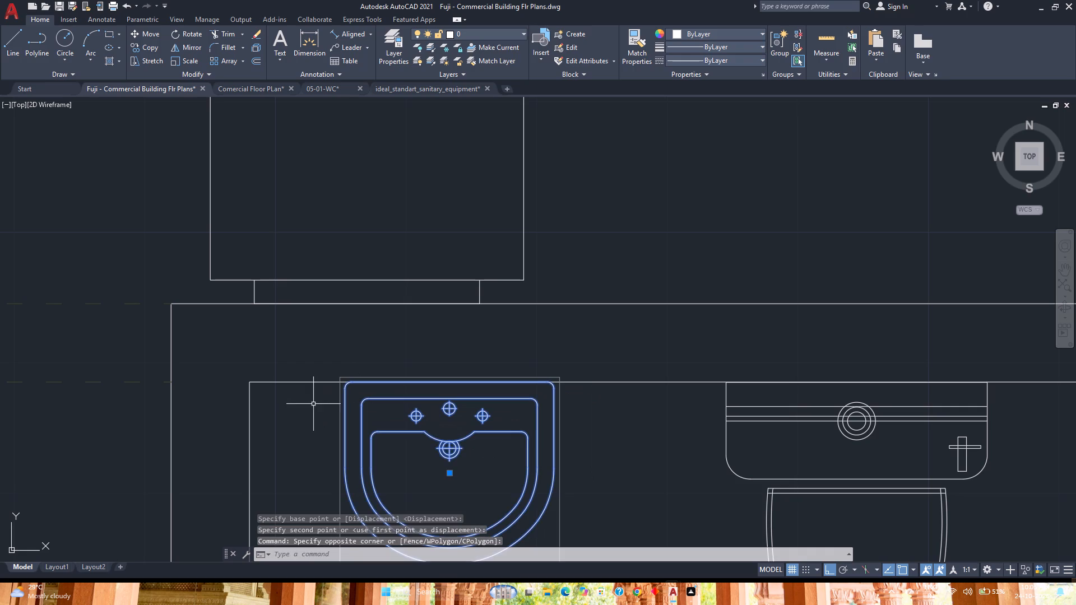
pyautogui.click(140, 47)
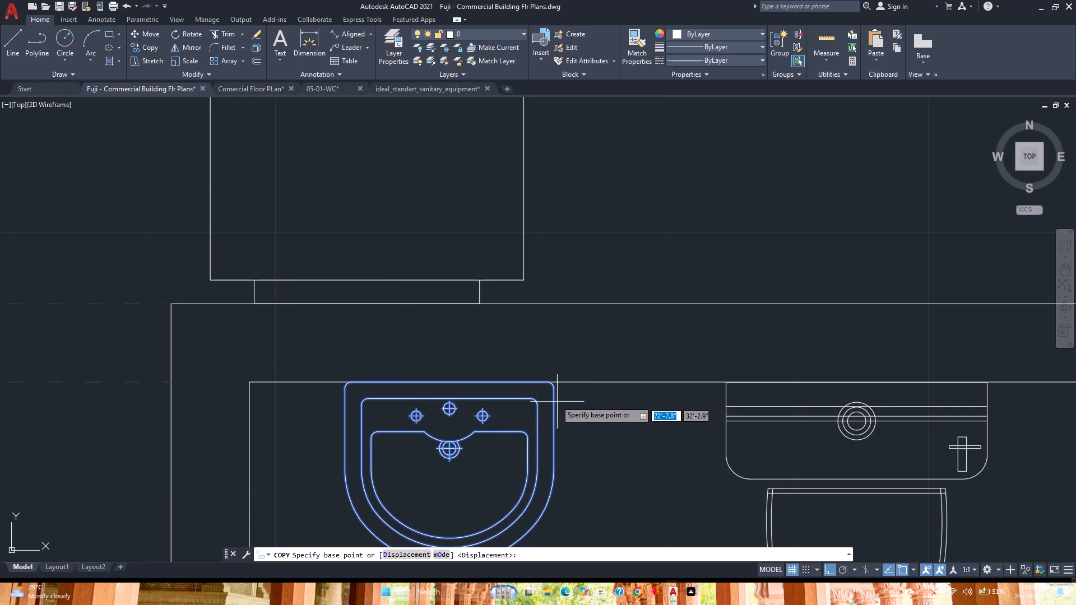
pyautogui.scroll(-1, 297, 413)
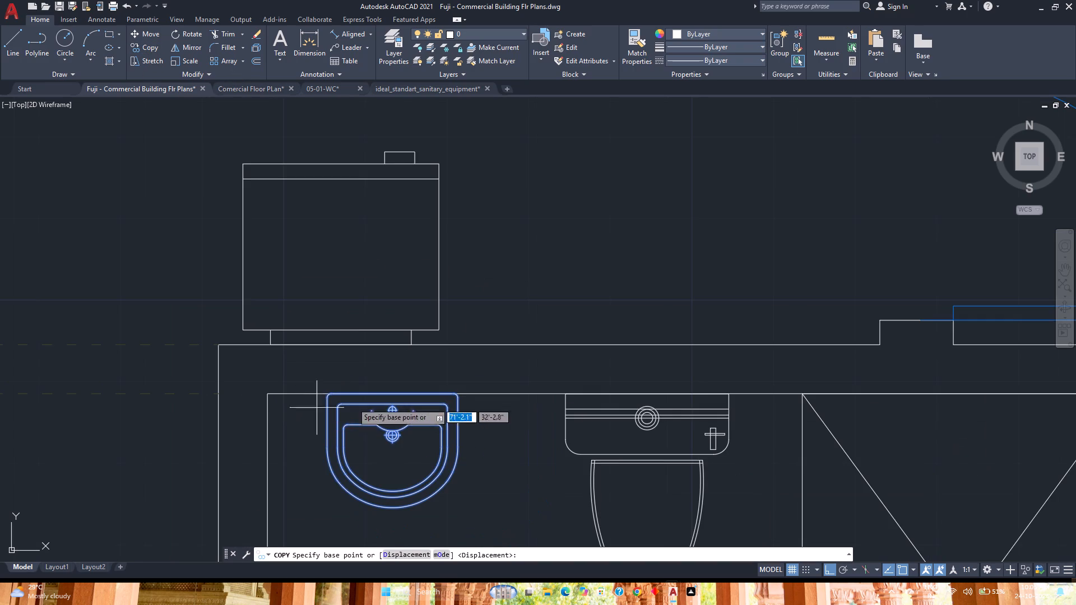
pyautogui.scroll(-3, 603, 398)
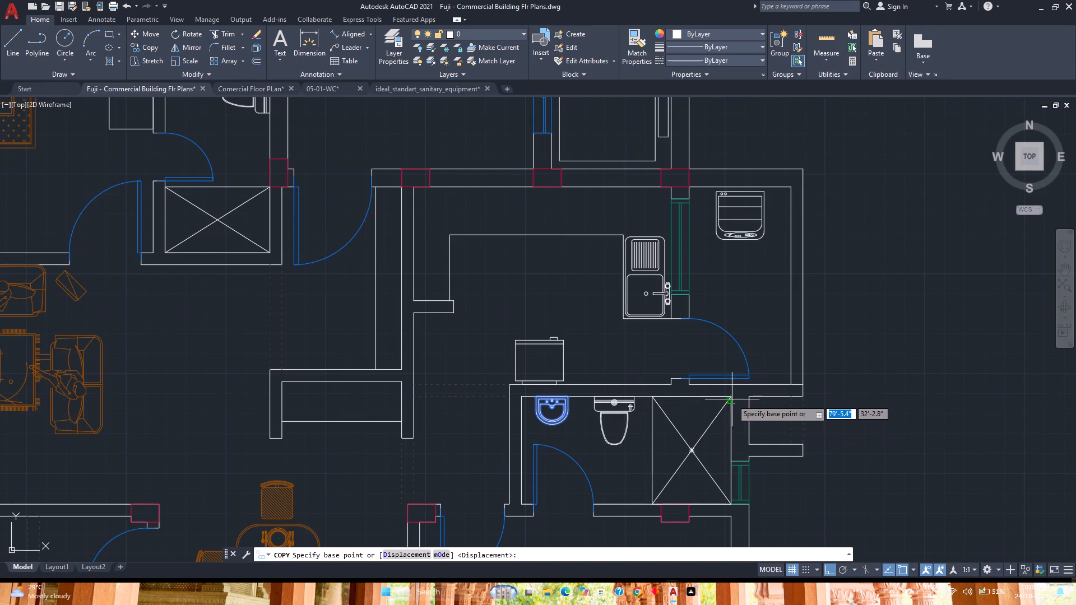
pyautogui.scroll(4, 732, 399)
pyautogui.click(727, 393)
pyautogui.scroll(-8, 727, 393)
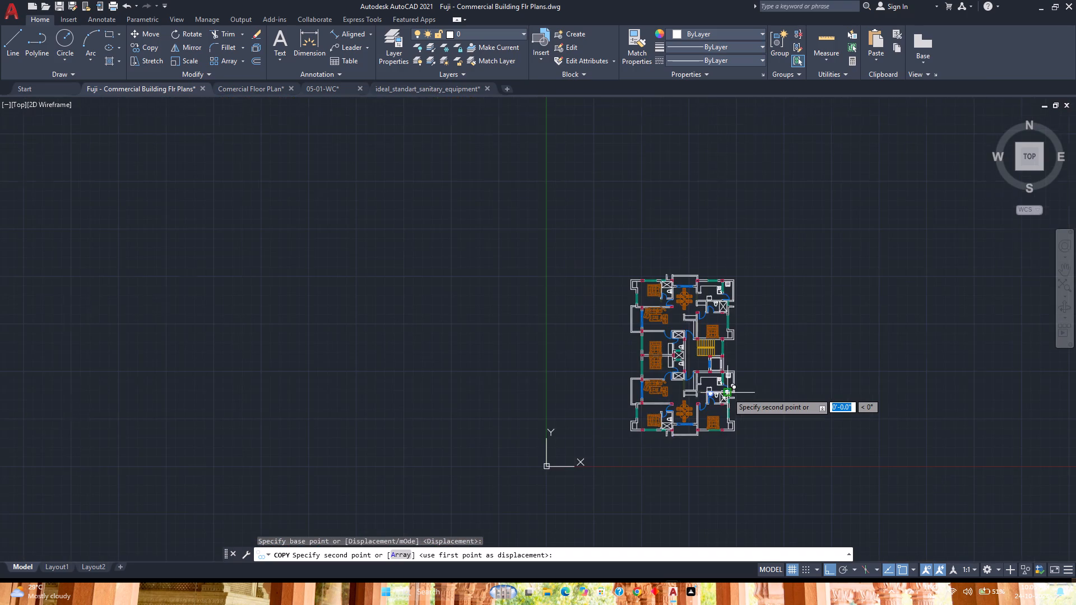
pyautogui.moveTo(726, 385); pyautogui.dragTo(693, 474, button='middle')
pyautogui.scroll(4, 687, 387)
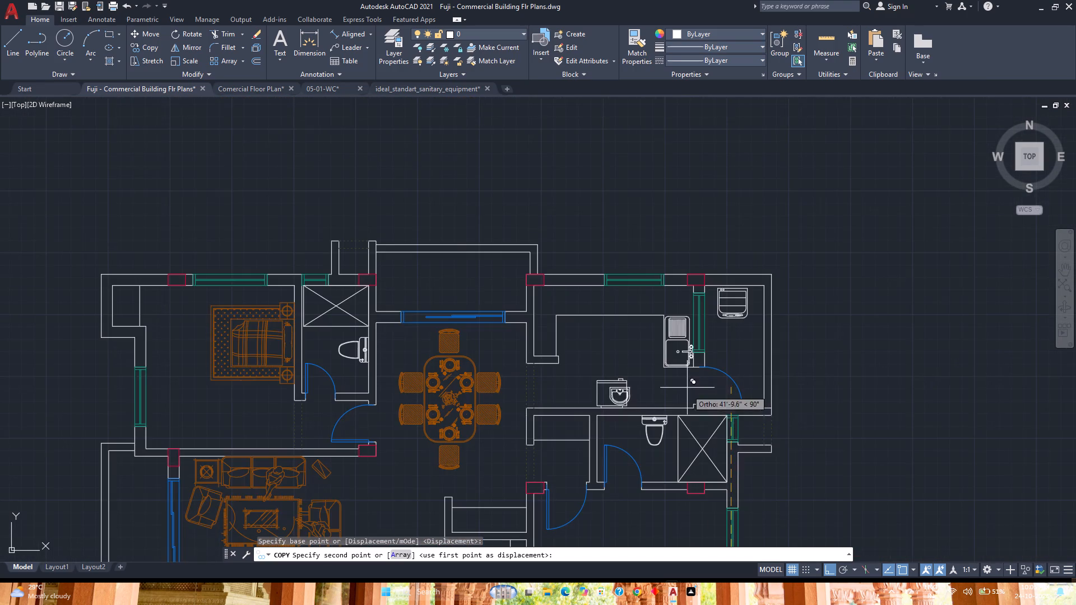
pyautogui.scroll(2, 721, 434)
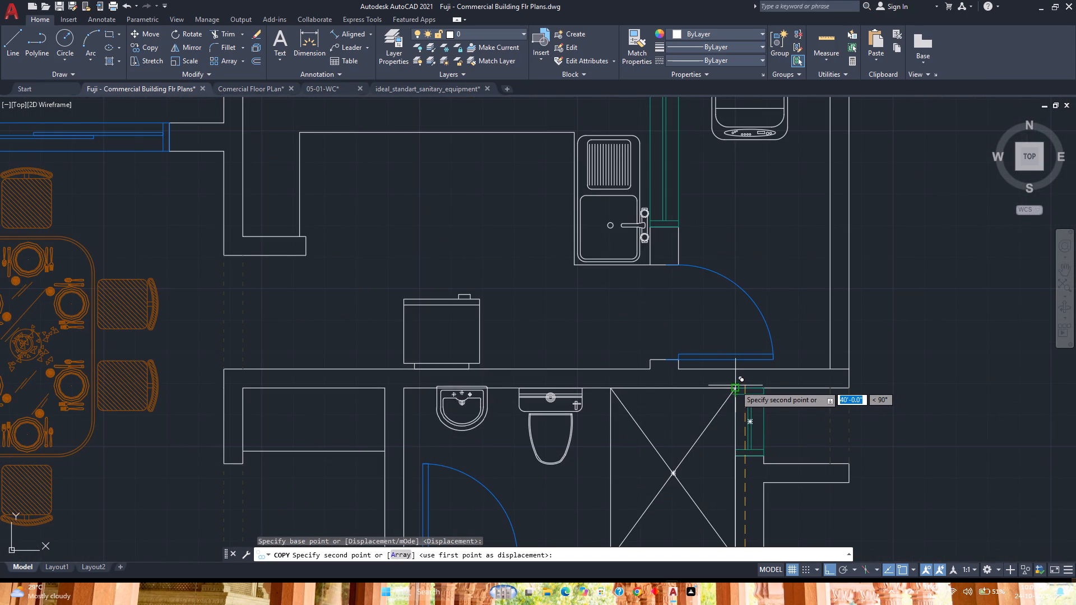
pyautogui.click(735, 385)
pyautogui.scroll(-2, 676, 402)
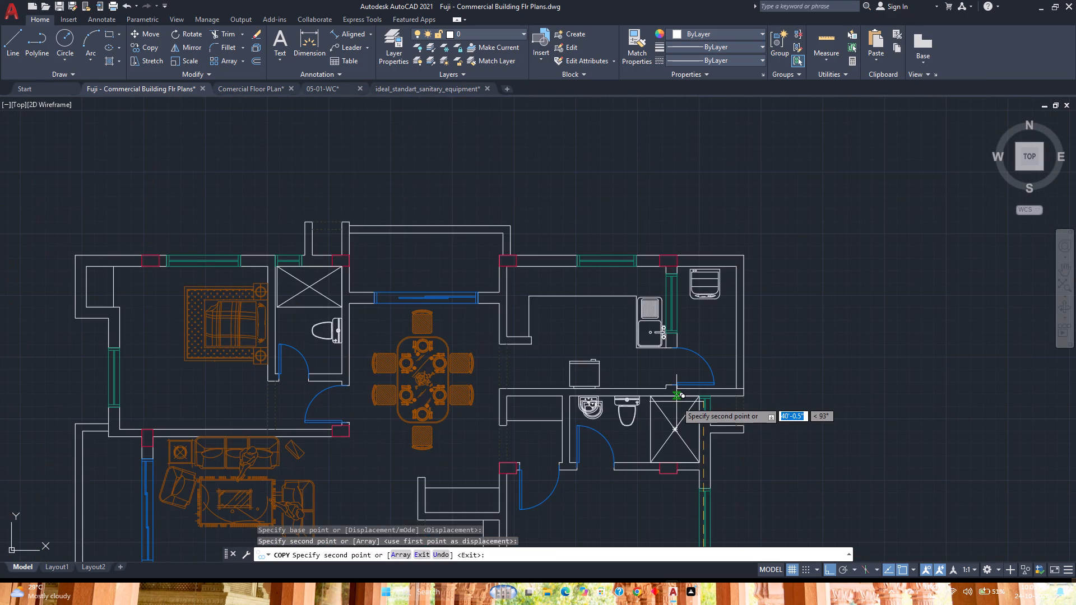
# Copy the upper unit's kitchen-side bathroom washbasin by its back-edge midpoint into the bedroom bathroom, between the toilet and the door-side wall.
pyautogui.press('Escape')
pyautogui.click(602, 414)
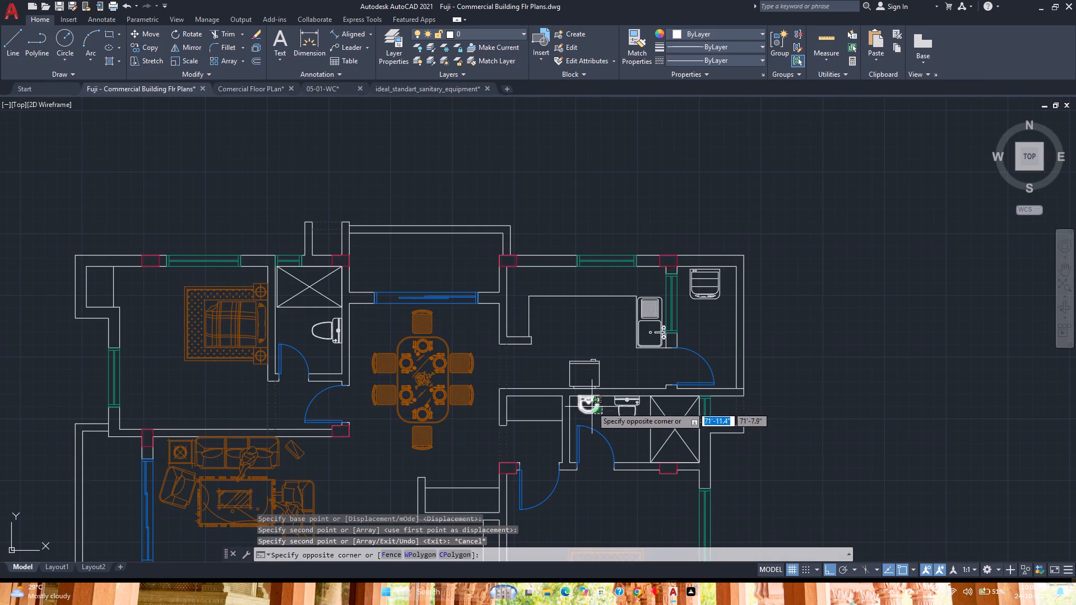
pyautogui.click(591, 406)
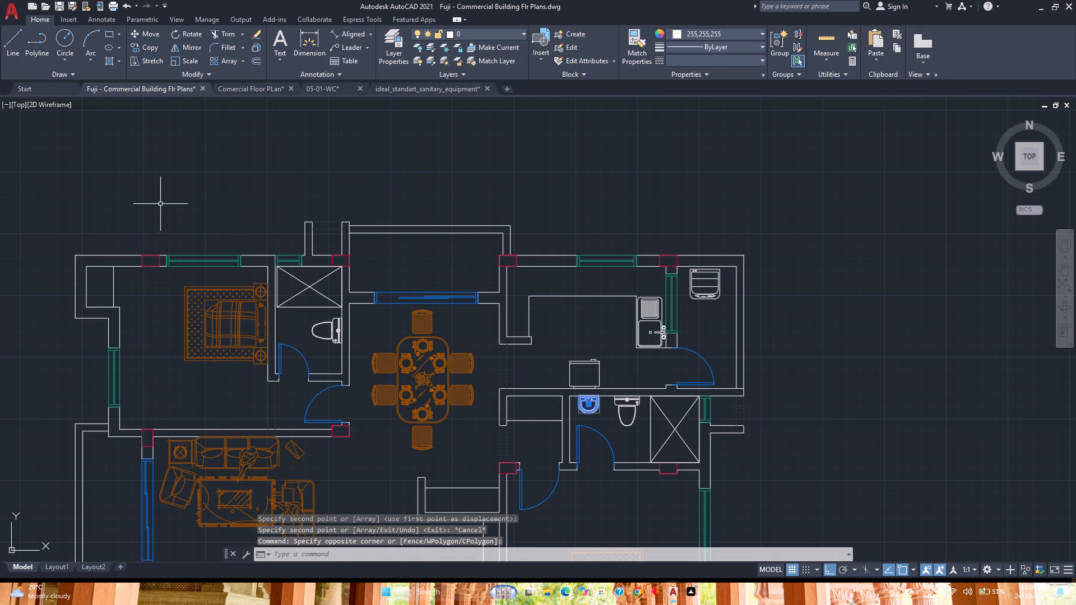
pyautogui.click(136, 47)
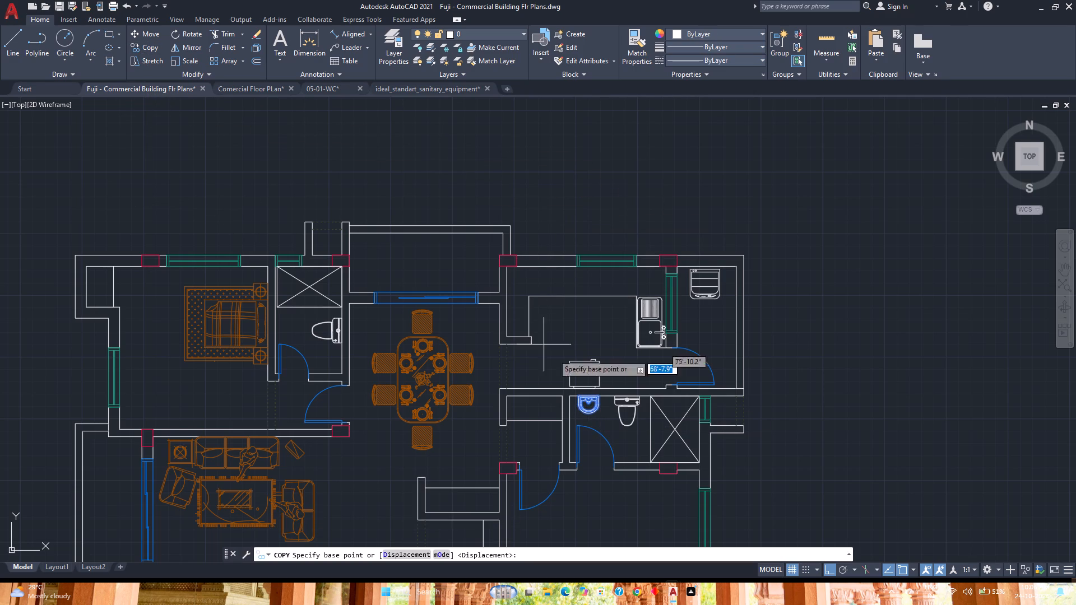
pyautogui.scroll(4, 579, 406)
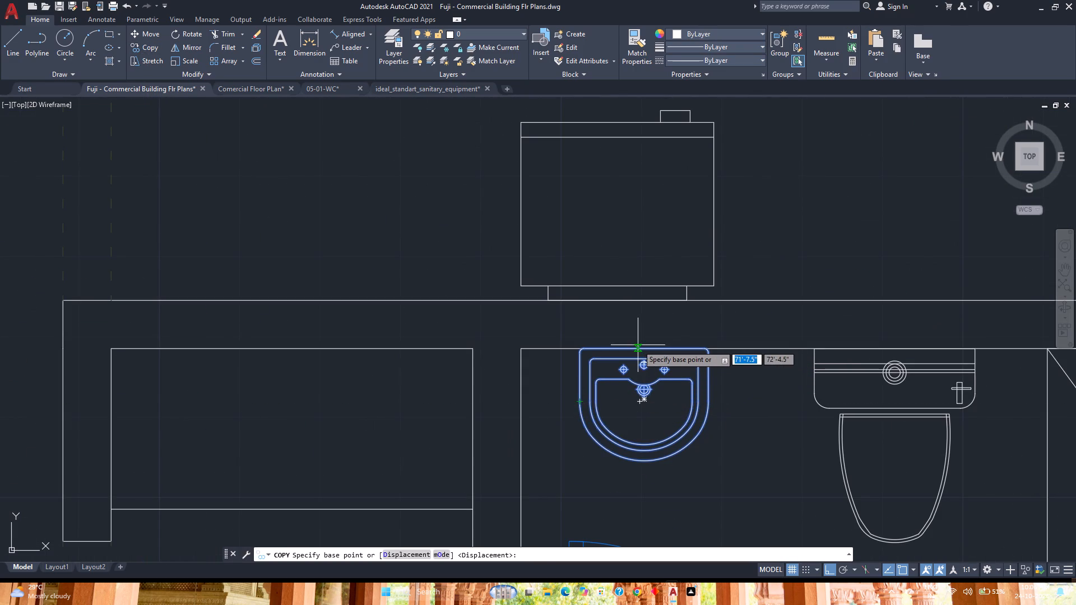
pyautogui.click(642, 347)
pyautogui.scroll(-4, 504, 352)
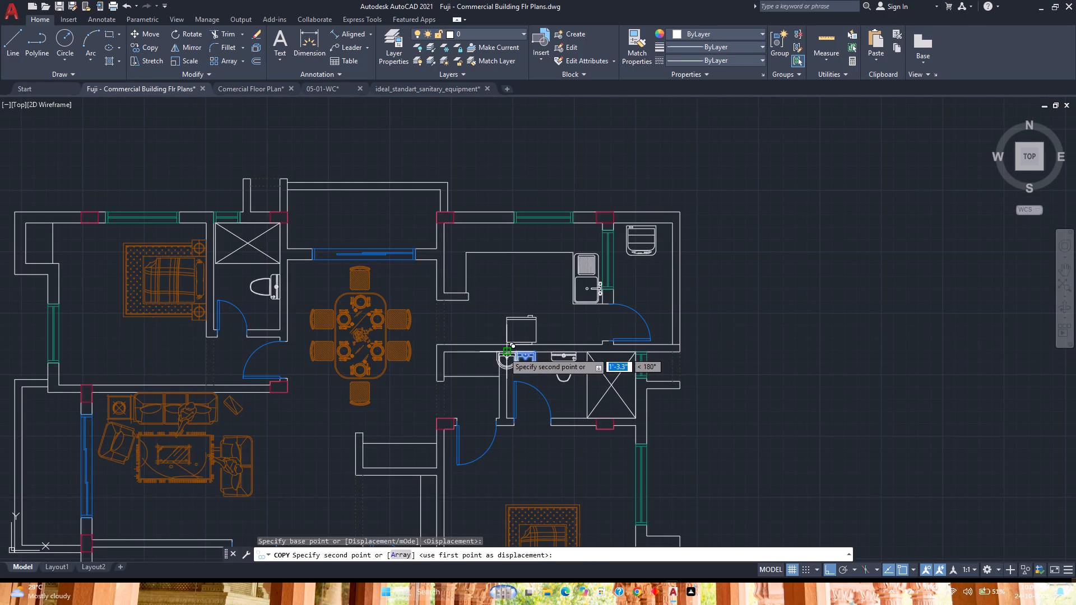
pyautogui.press('F8')
pyautogui.scroll(2, 262, 308)
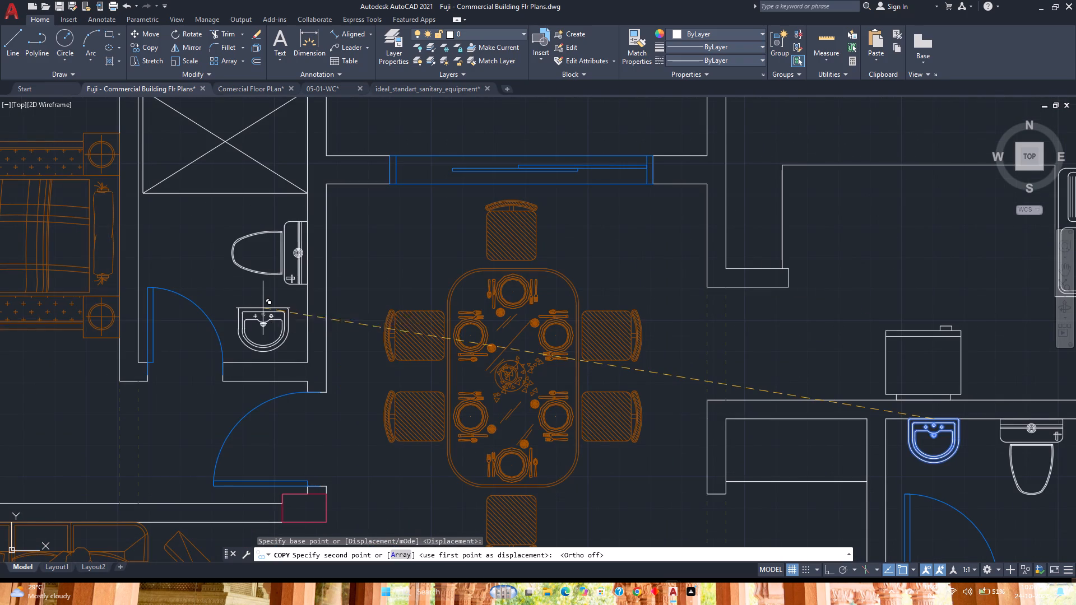
pyautogui.click(263, 308)
pyautogui.press('Escape')
# Rotate the copied washbasin 270° about its back-edge midpoint.
pyautogui.click(275, 342)
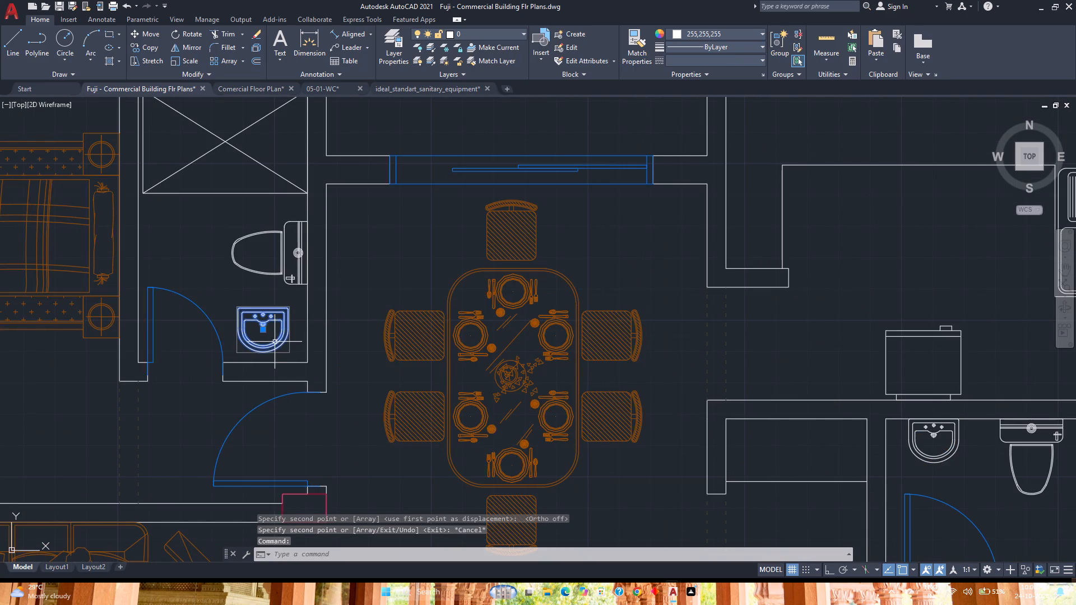
pyautogui.press('F8')
pyautogui.click(194, 39)
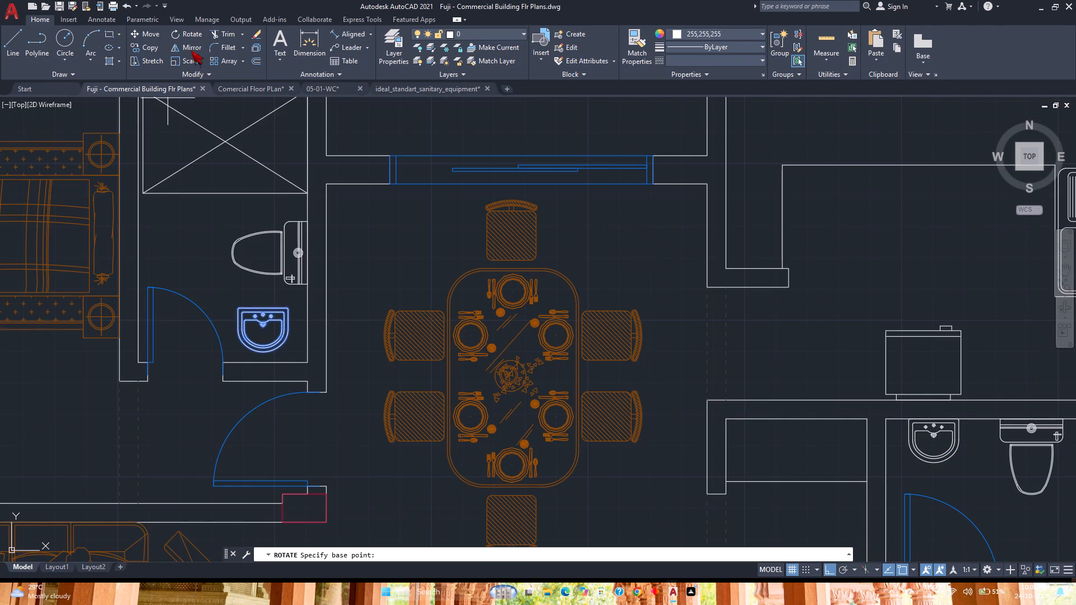
pyautogui.click(261, 306)
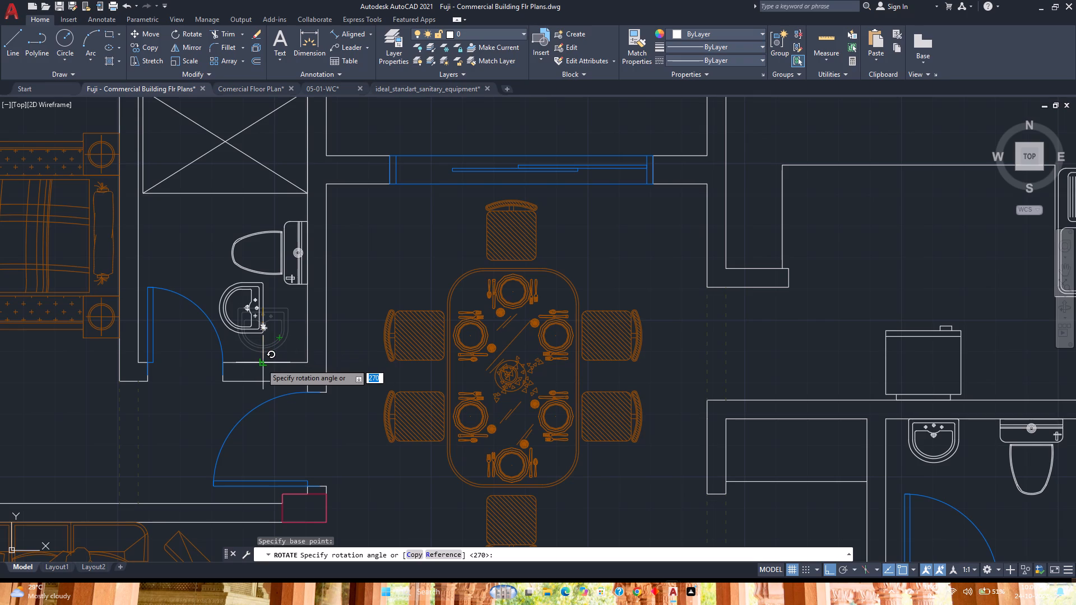
pyautogui.click(261, 364)
# Move the rotated washbasin by the lower end of its straight back edge onto the bathroom's inner wall corner below the toilet.
pyautogui.click(260, 340)
pyautogui.click(241, 312)
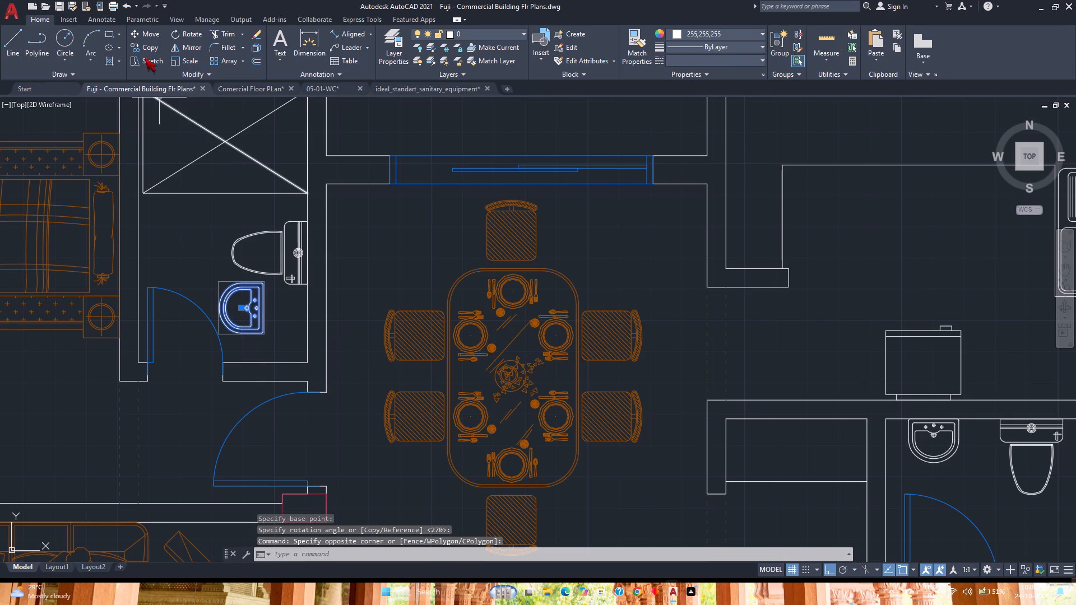
pyautogui.click(140, 35)
pyautogui.scroll(2, 272, 341)
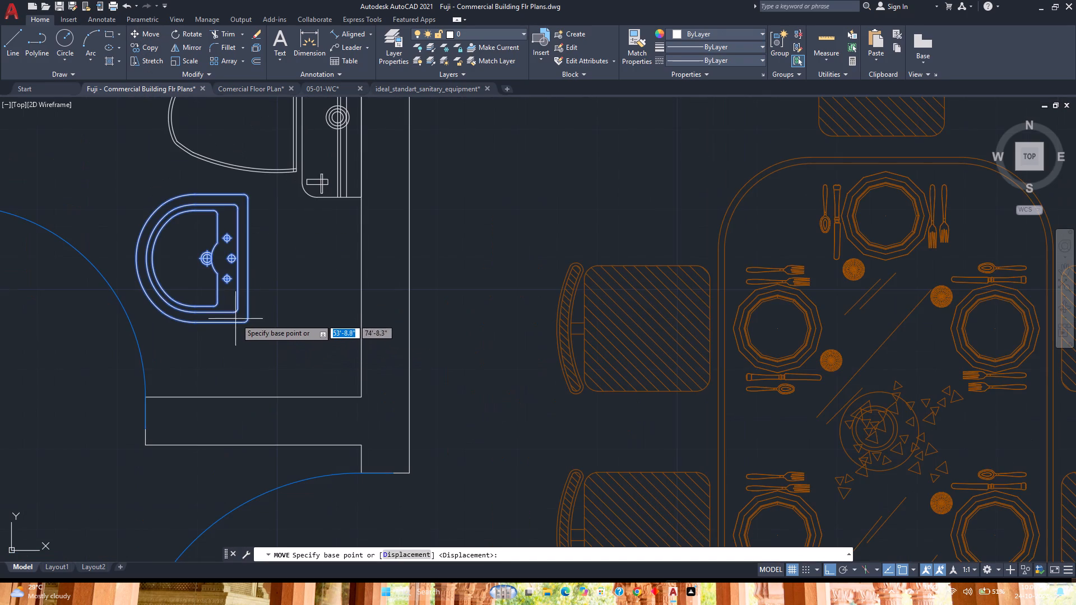
pyautogui.scroll(3, 250, 321)
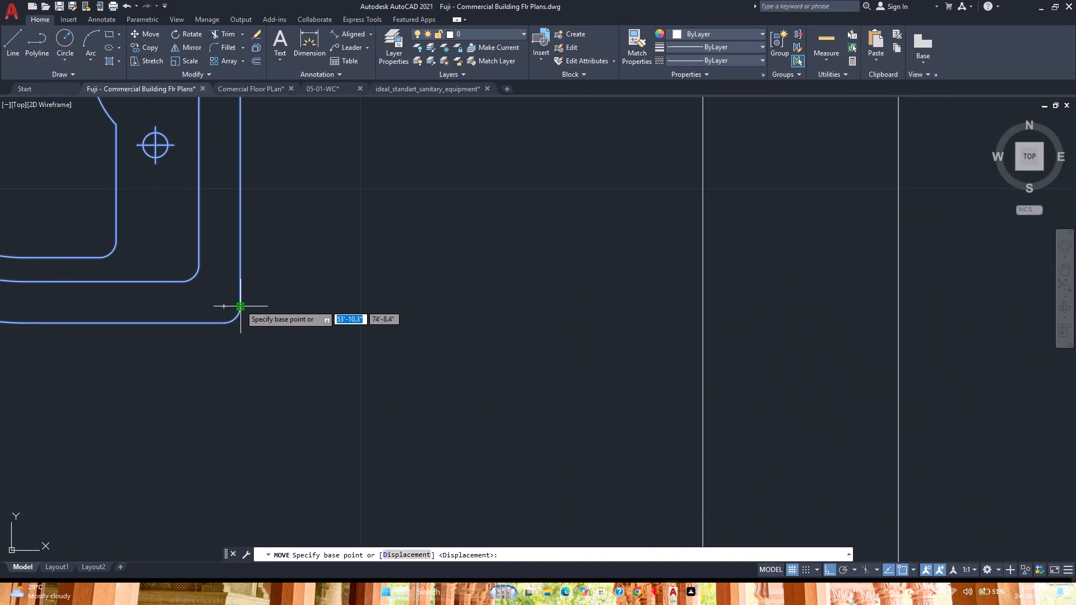
pyautogui.click(240, 305)
pyautogui.scroll(-3, 240, 305)
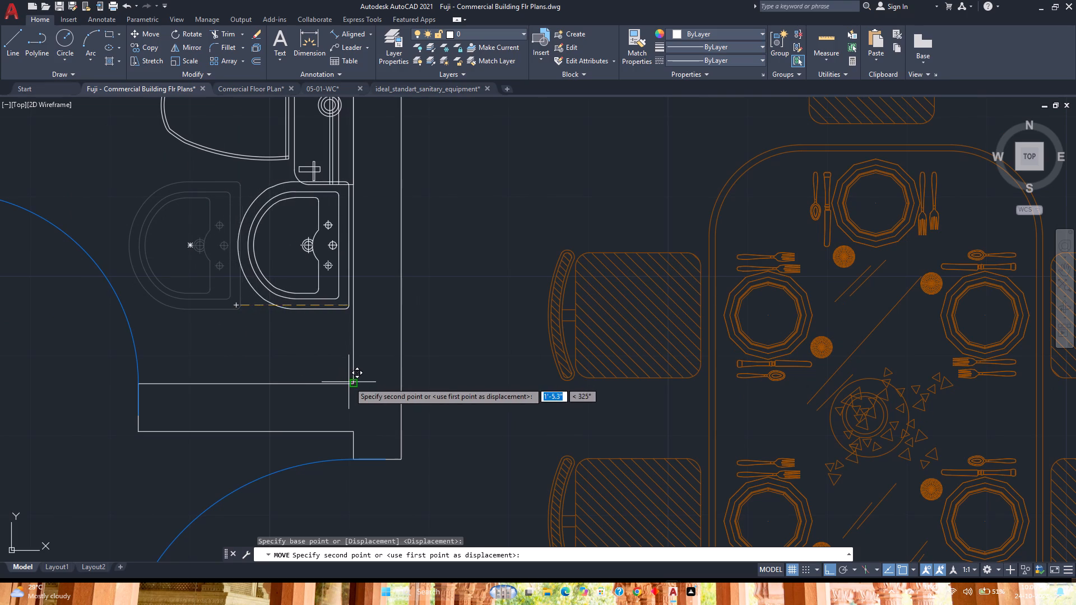
pyautogui.click(350, 383)
# Move the washbasin 4" along the wall from the bathroom corner towards the toilet.
pyautogui.click(349, 392)
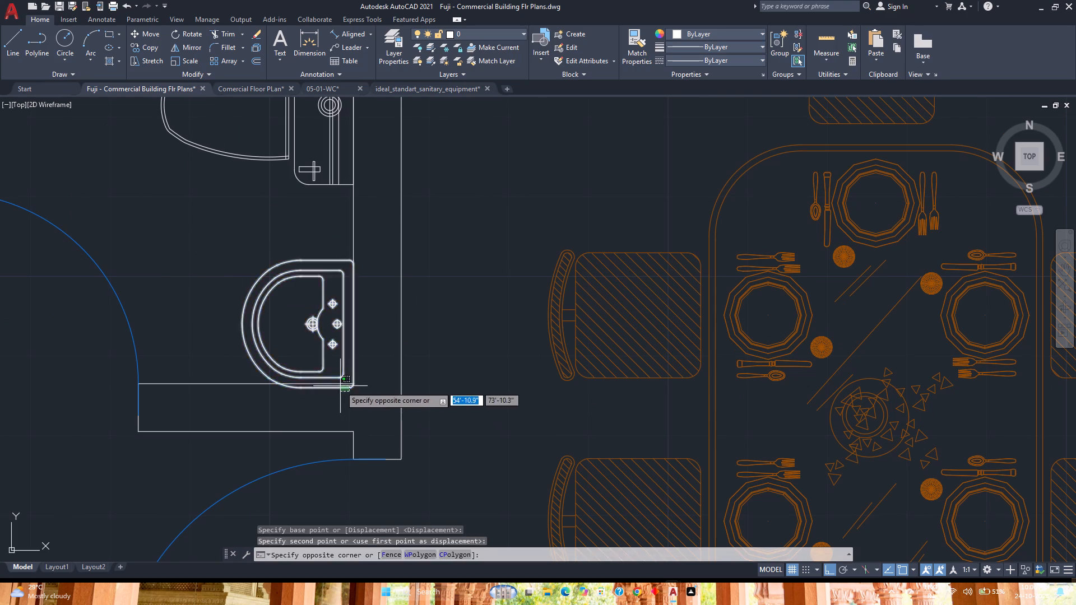
pyautogui.click(340, 386)
pyautogui.click(147, 35)
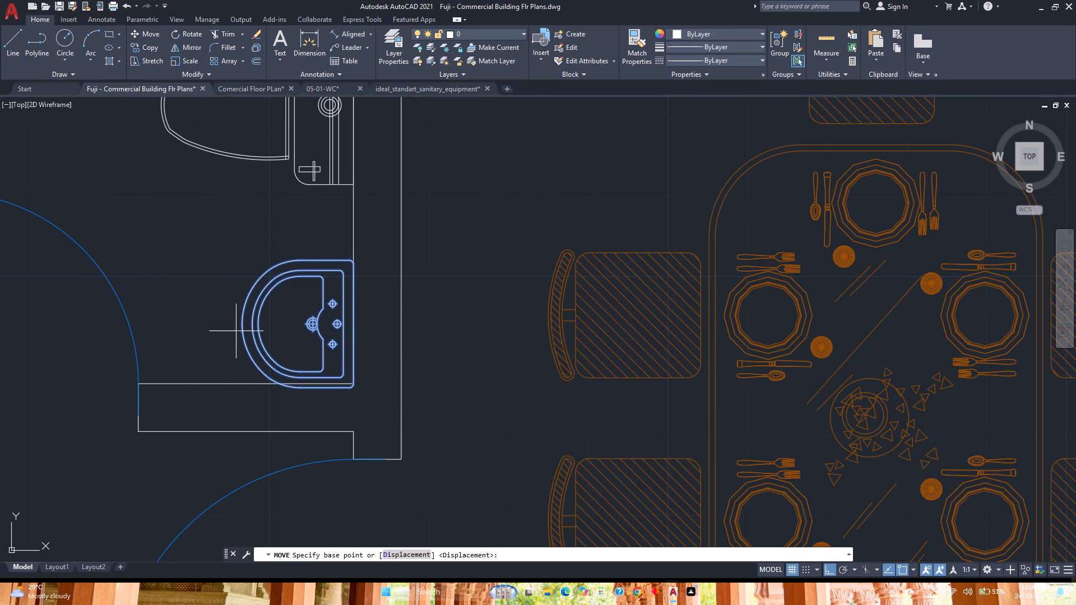
pyautogui.scroll(4, 365, 386)
pyautogui.click(281, 376)
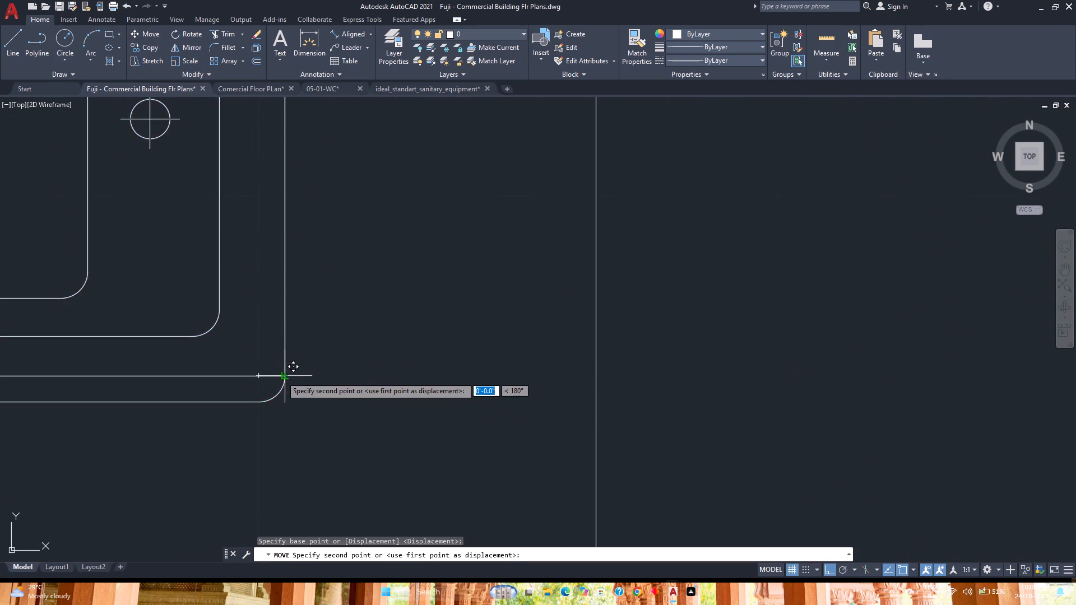
pyautogui.press('4')
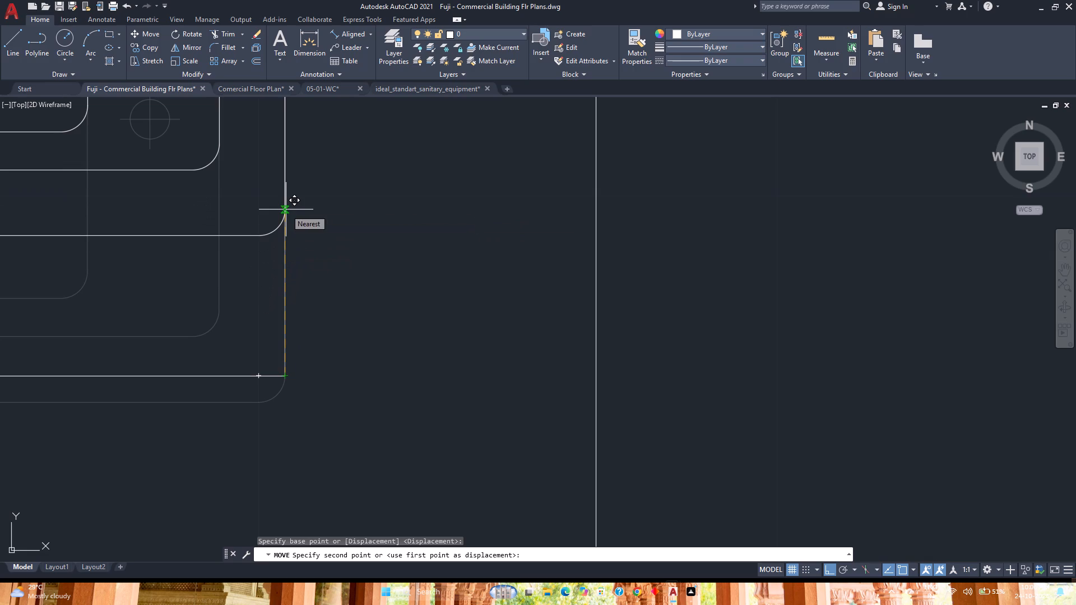
pyautogui.press('Return')
pyautogui.scroll(-5, 330, 276)
pyautogui.moveTo(331, 277); pyautogui.dragTo(379, 345, button='middle')
pyautogui.middleClick(379, 345)
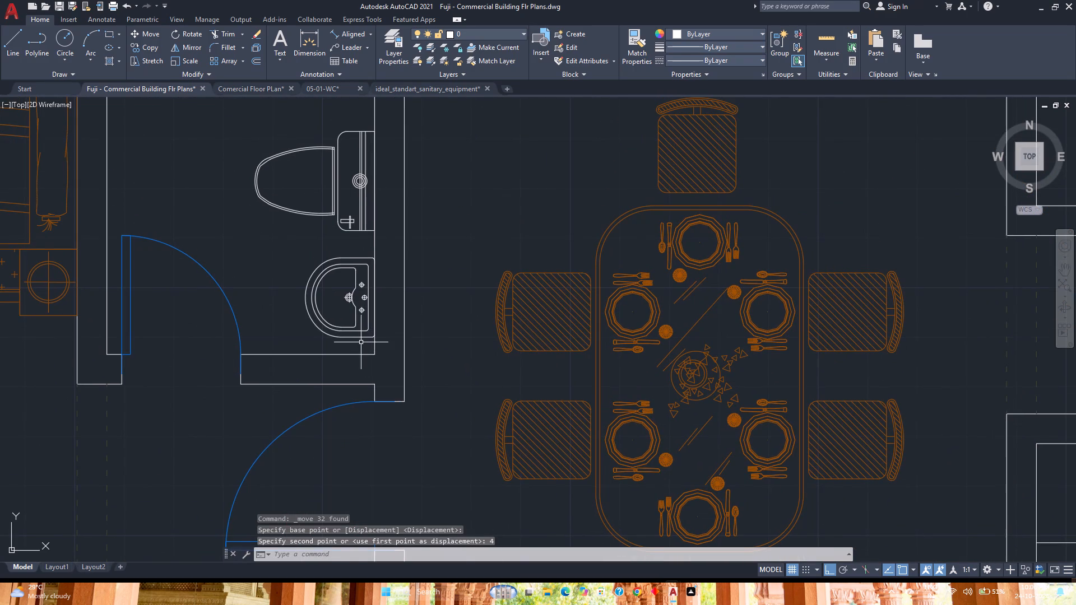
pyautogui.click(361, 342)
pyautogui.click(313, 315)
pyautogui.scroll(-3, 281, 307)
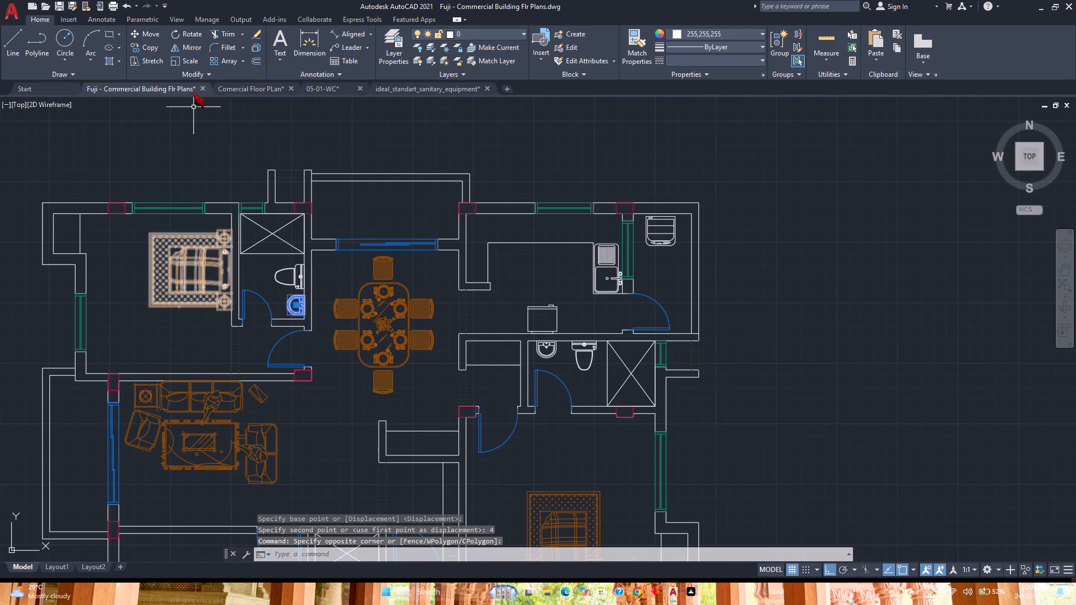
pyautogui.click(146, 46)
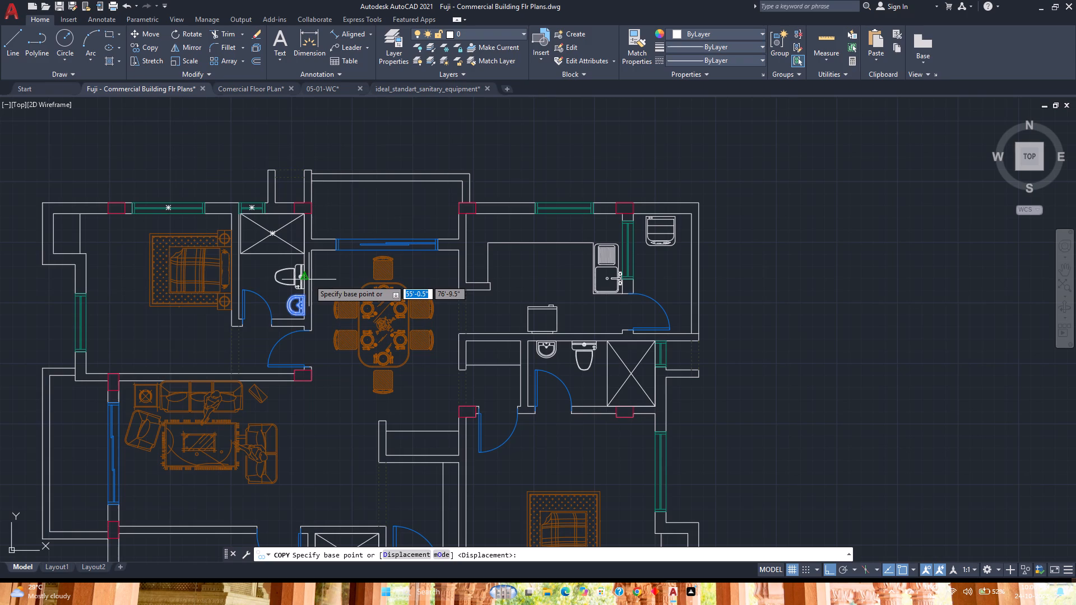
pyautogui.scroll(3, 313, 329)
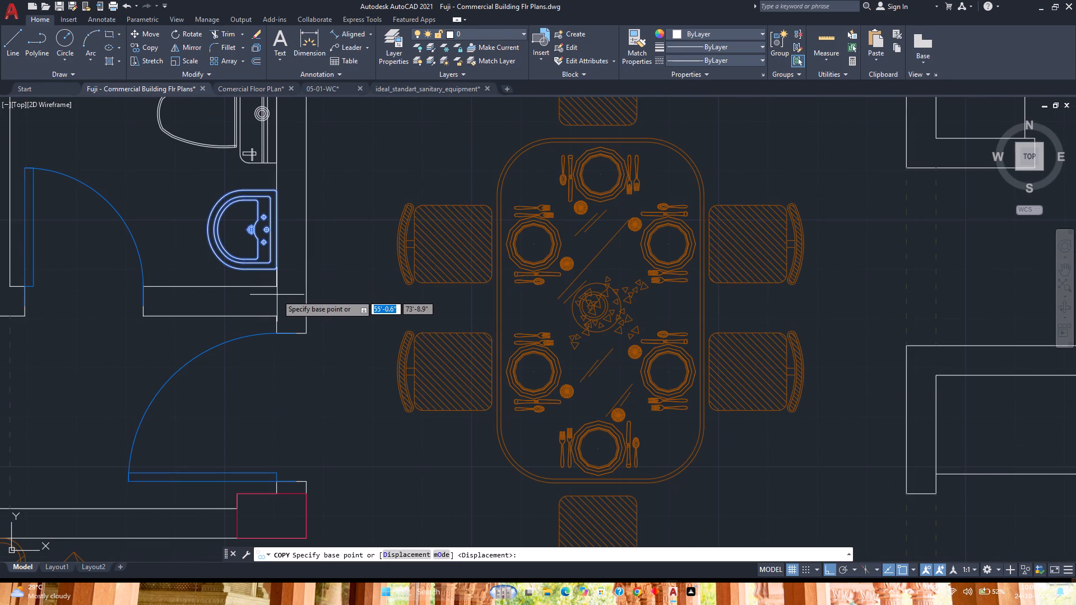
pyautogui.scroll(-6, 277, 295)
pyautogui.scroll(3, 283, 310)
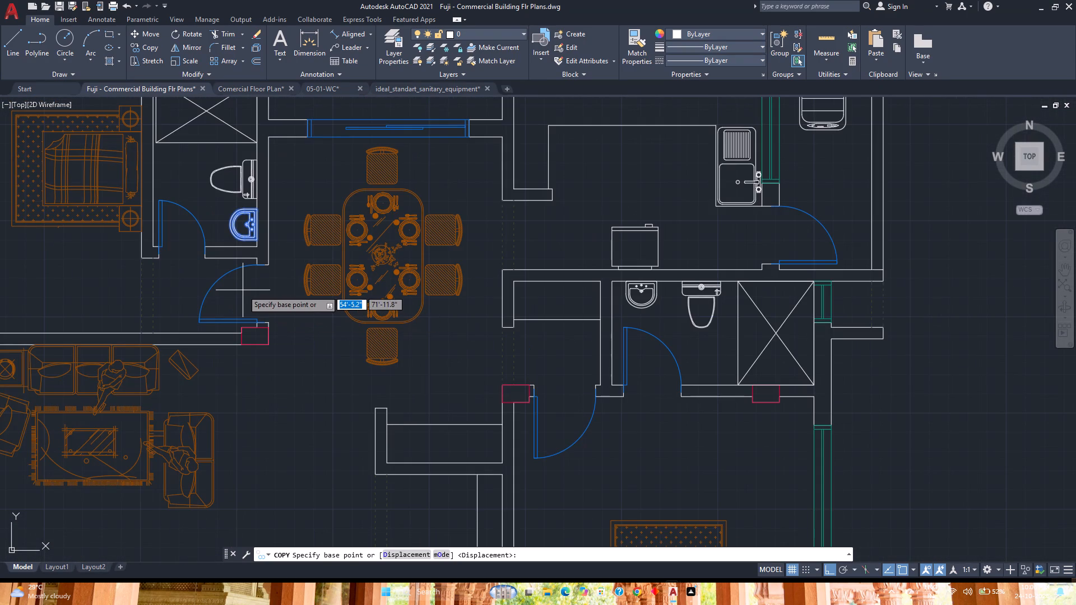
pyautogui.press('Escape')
# Mirror the washbasin into the lower unit's bedroom bathroom across a horizontal line midway between both units' matching shower corners, keeping the original.
pyautogui.click(245, 241)
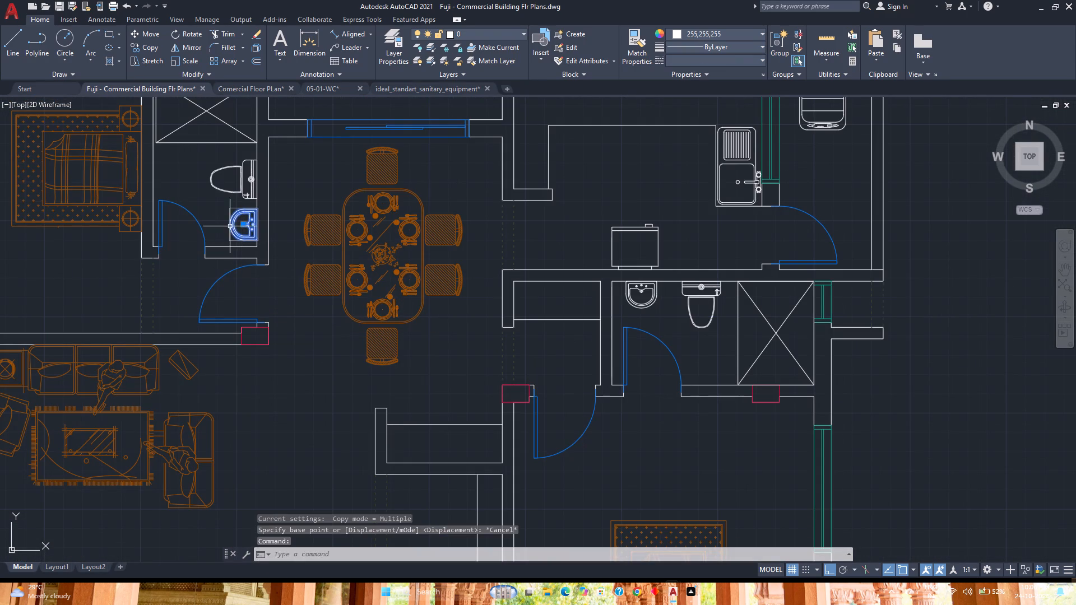
pyautogui.click(194, 44)
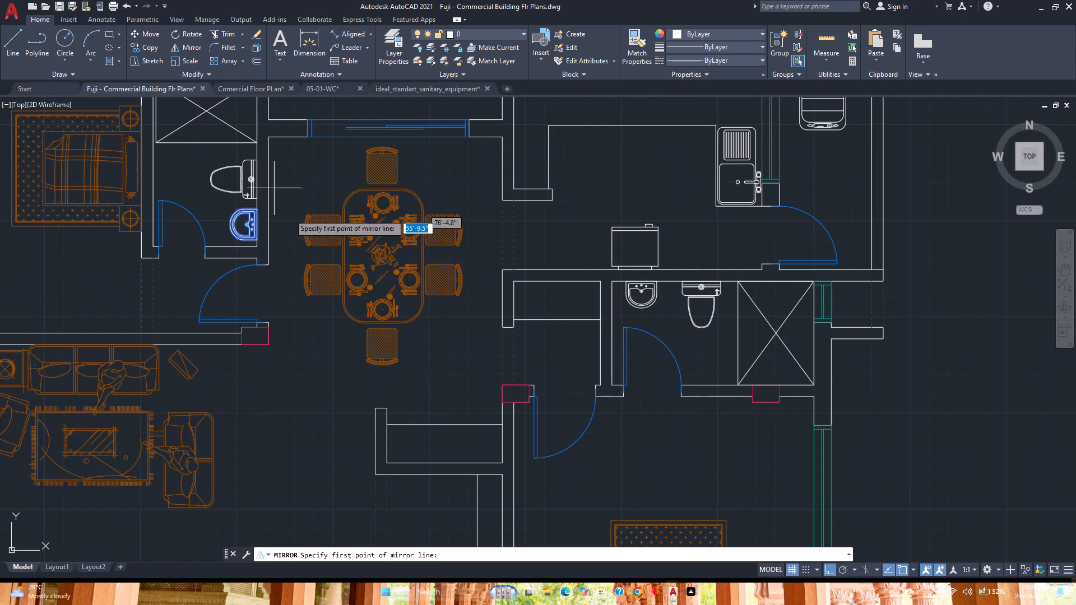
pyautogui.scroll(-5, 307, 252)
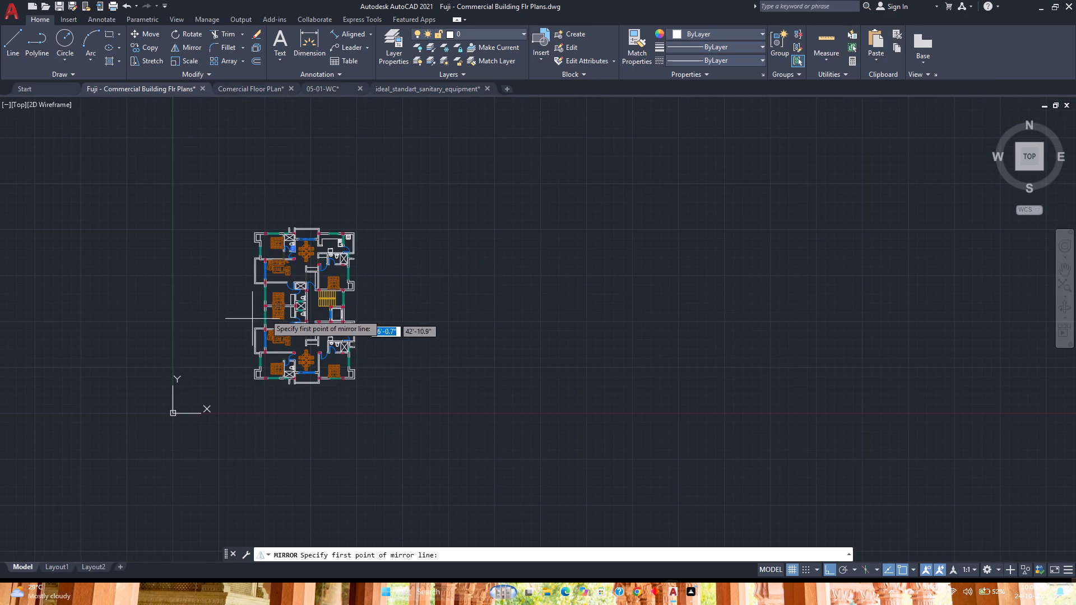
pyautogui.scroll(2, 270, 311)
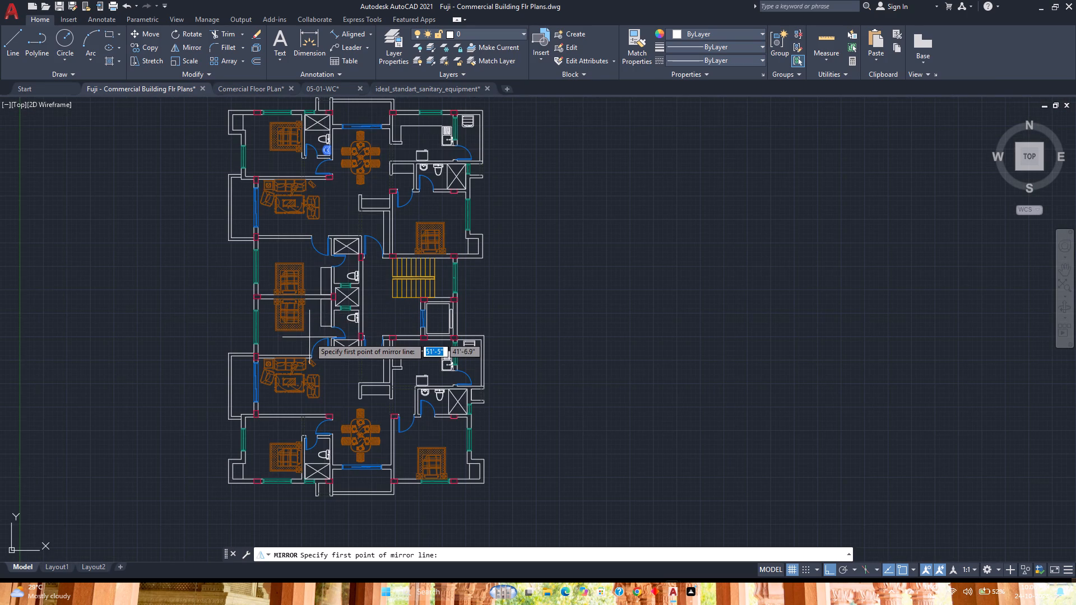
pyautogui.write('m2p')
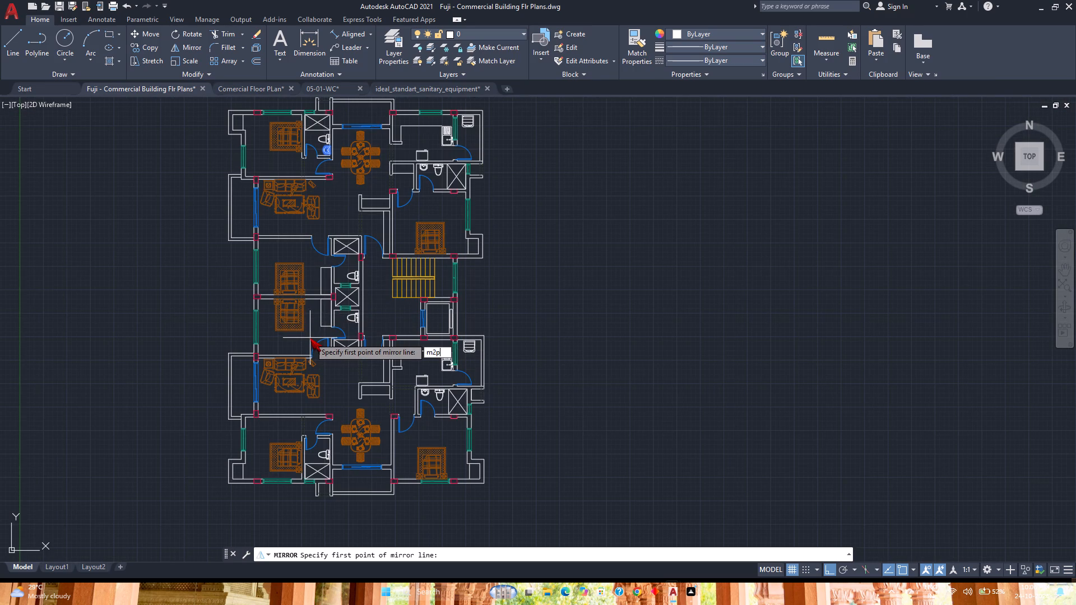
pyautogui.press('Return')
pyautogui.scroll(7, 320, 482)
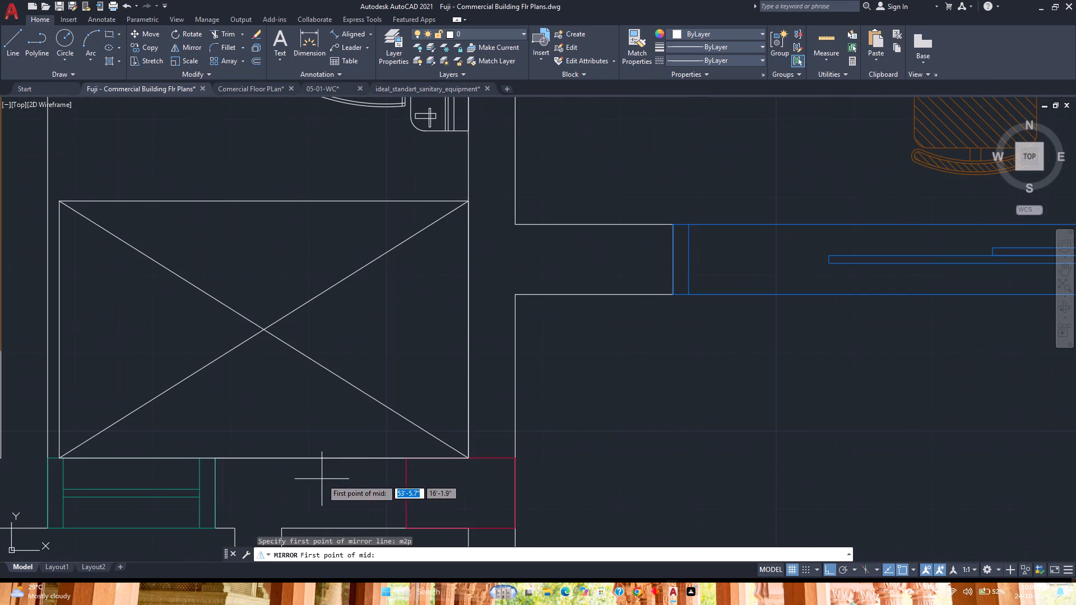
pyautogui.click(470, 461)
pyautogui.scroll(-2, 468, 461)
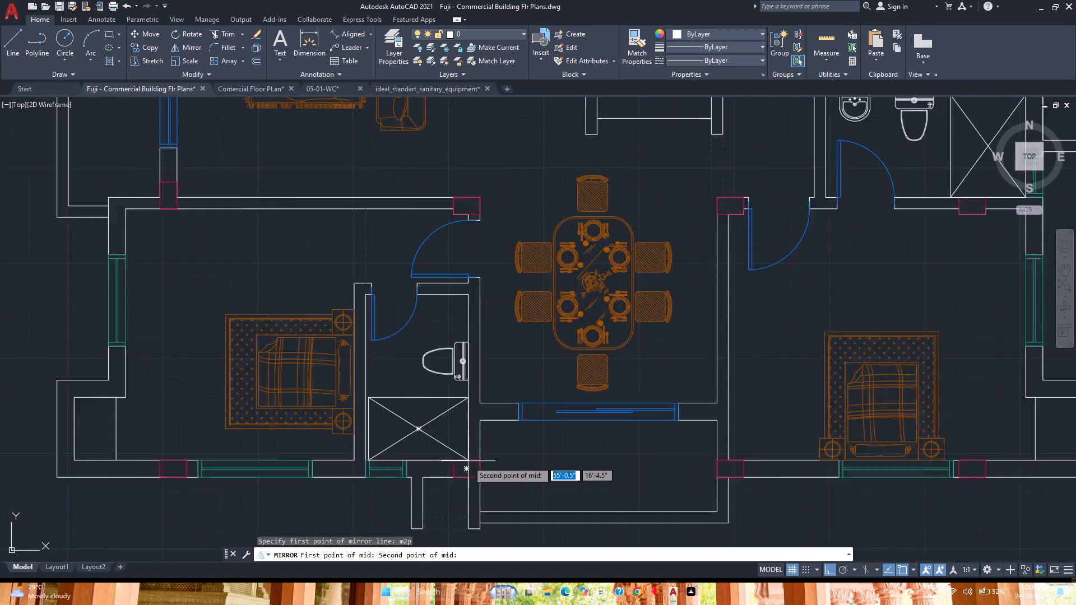
pyautogui.scroll(-6, 468, 461)
pyautogui.scroll(6, 462, 317)
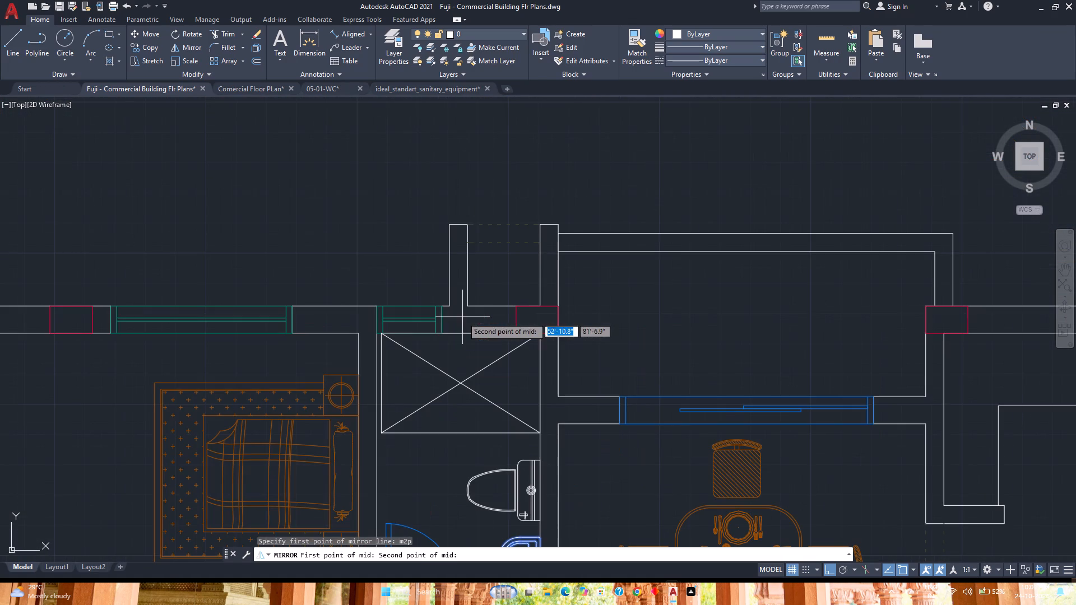
pyautogui.click(540, 336)
pyautogui.scroll(-4, 540, 336)
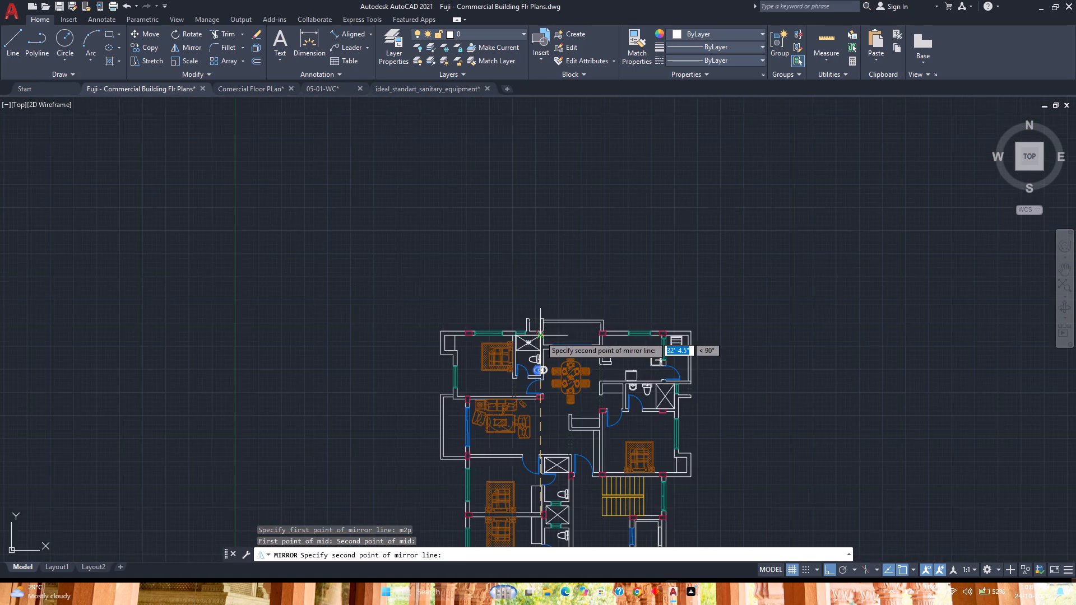
pyautogui.scroll(-3, 540, 336)
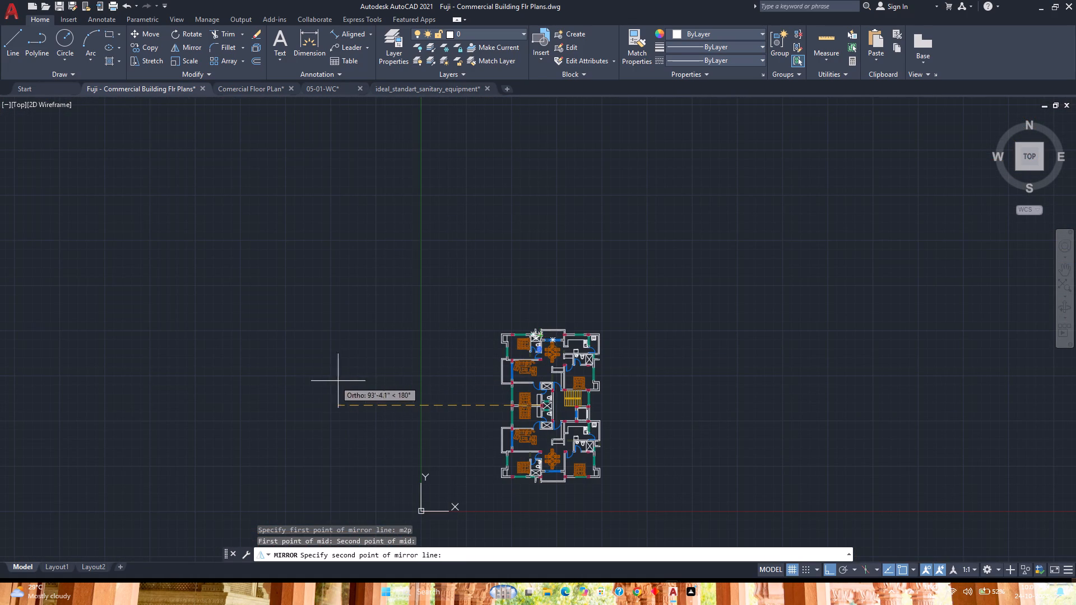
pyautogui.click(313, 385)
pyautogui.moveTo(349, 424); pyautogui.dragTo(313, 385)
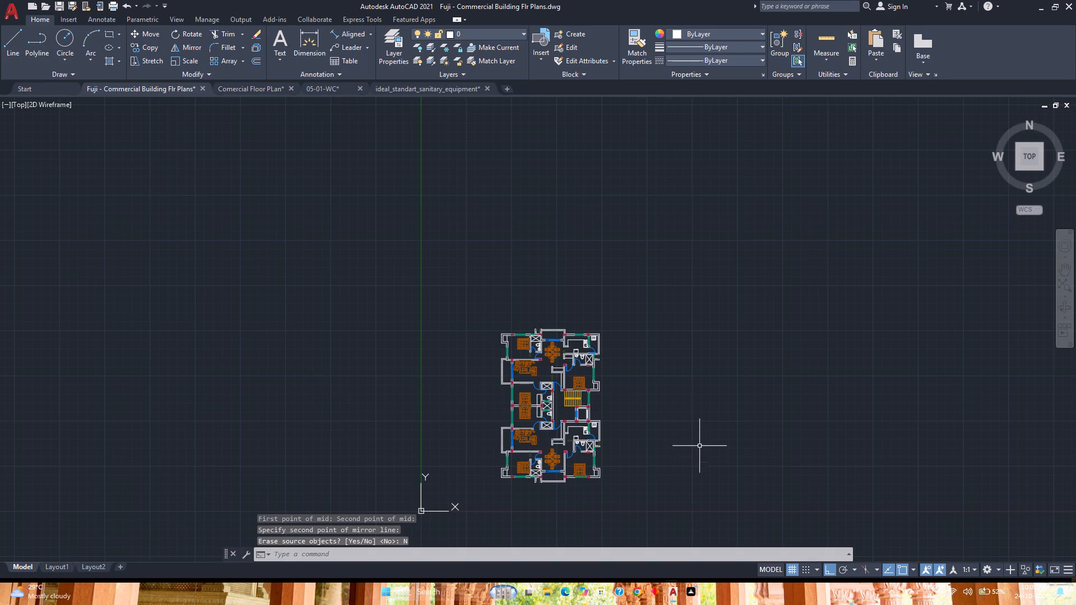
# Copy the washbasin by its back-edge midpoint into the lower central bathroom, midway between the toilet's lower back corner and the wall corner below.
pyautogui.scroll(6, 545, 466)
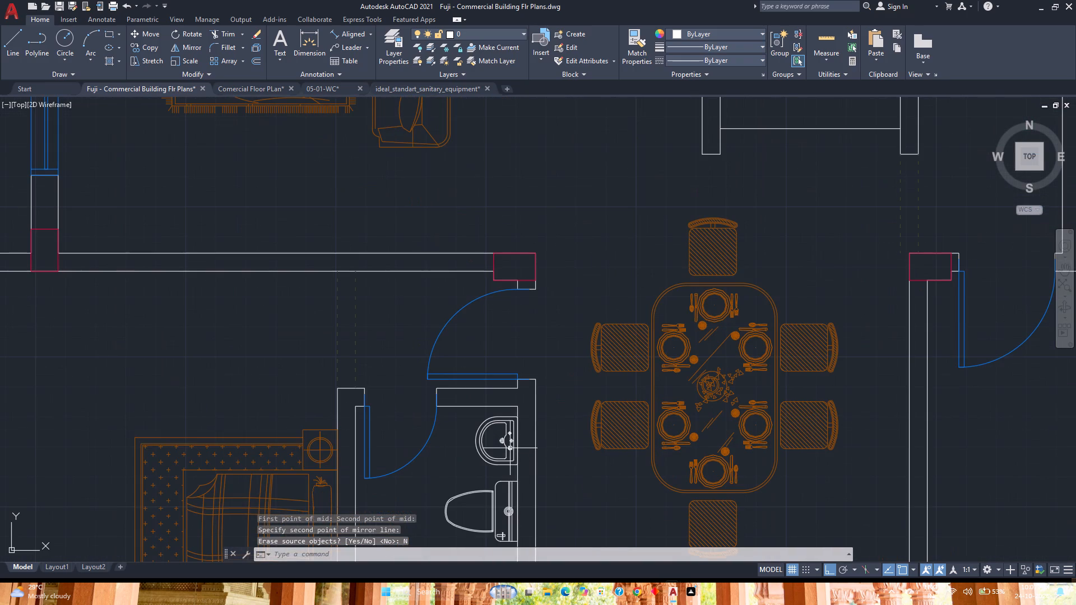
pyautogui.click(510, 448)
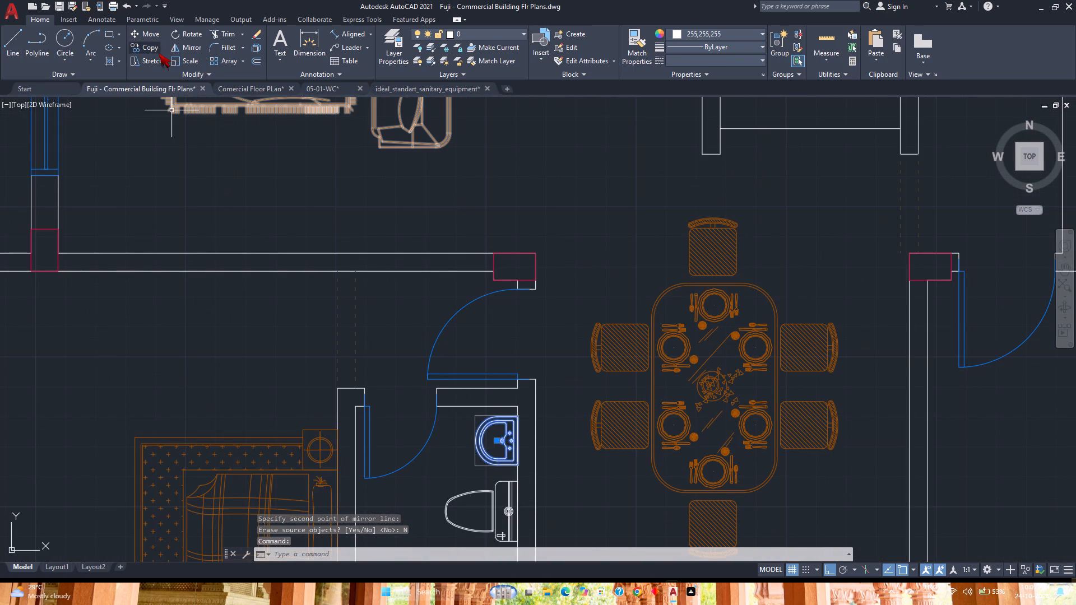
pyautogui.click(157, 52)
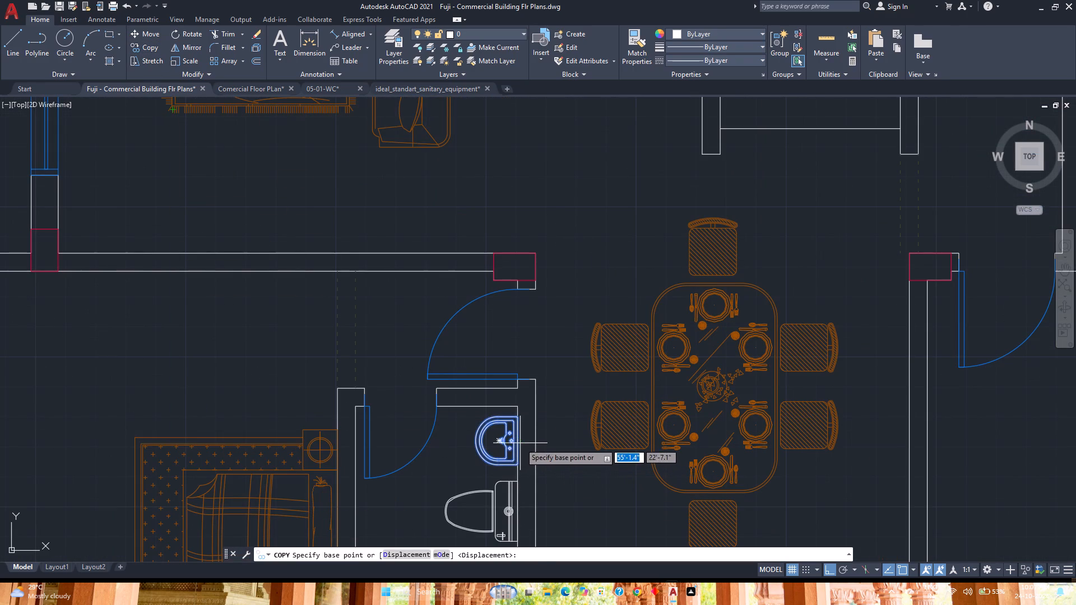
pyautogui.click(520, 443)
pyautogui.scroll(-4, 520, 443)
pyautogui.scroll(3, 550, 324)
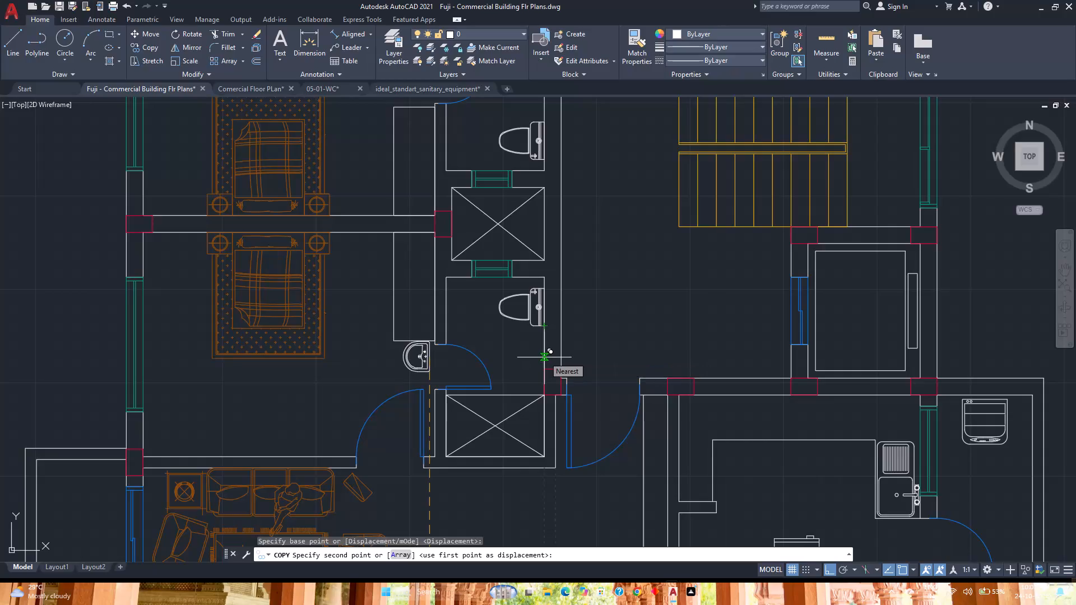
pyautogui.write('m2p')
pyautogui.press('Return')
pyautogui.scroll(2, 544, 337)
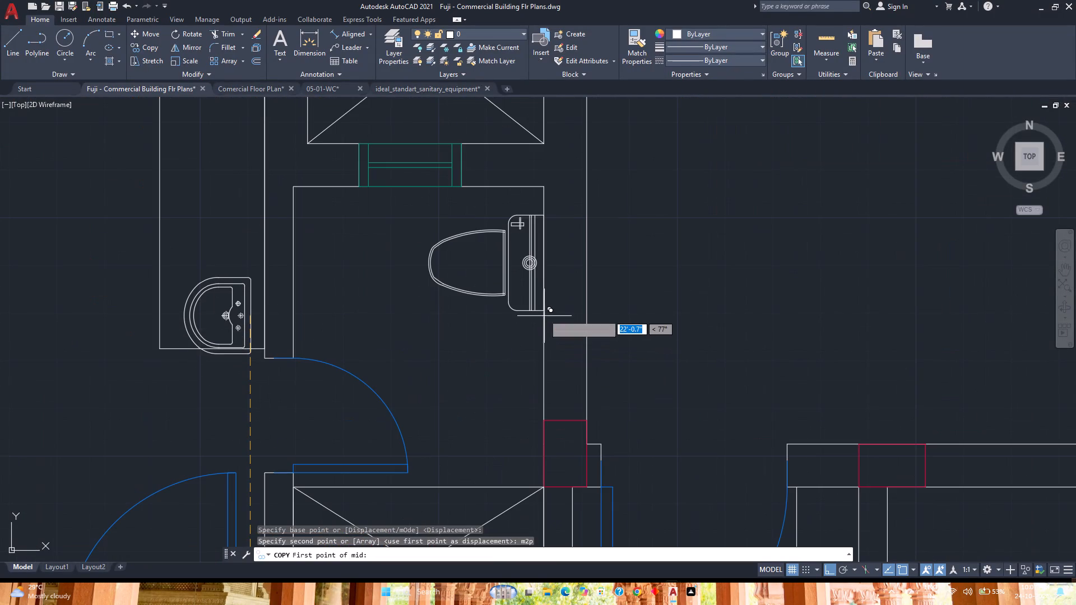
pyautogui.click(544, 312)
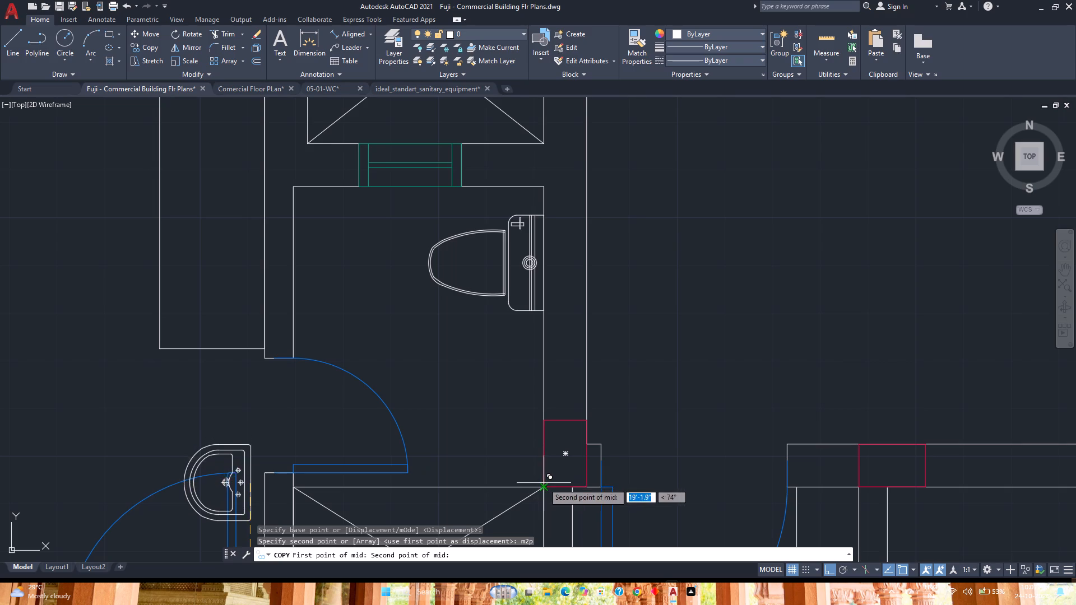
pyautogui.click(544, 485)
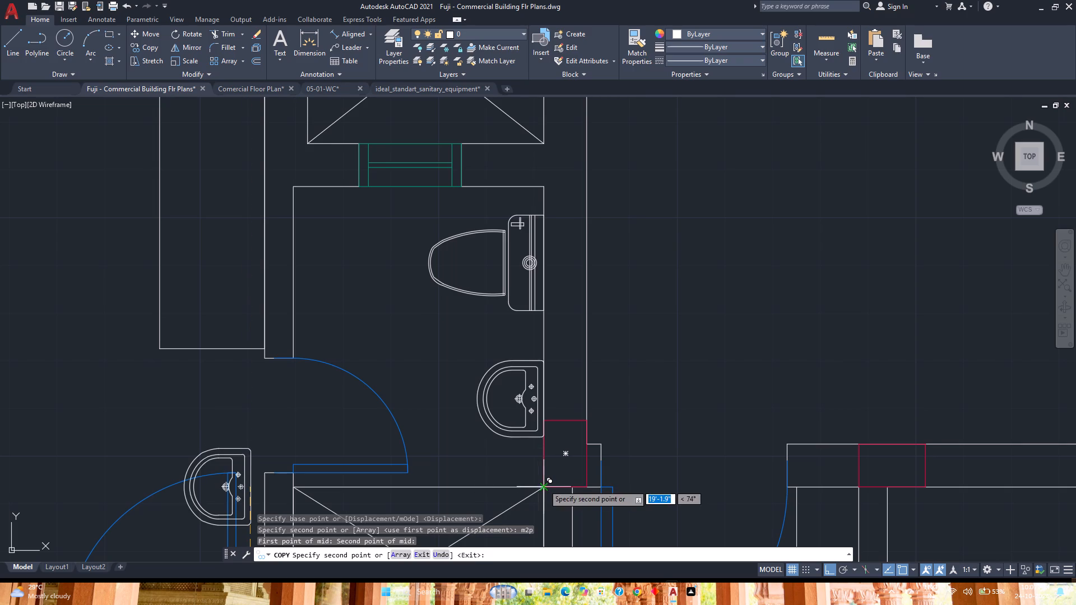
pyautogui.press('Escape')
# Mirror the copied washbasin into the upper central bathroom across the horizontal centreline of the shaft between both bathrooms, keeping the original.
pyautogui.scroll(-2, 545, 424)
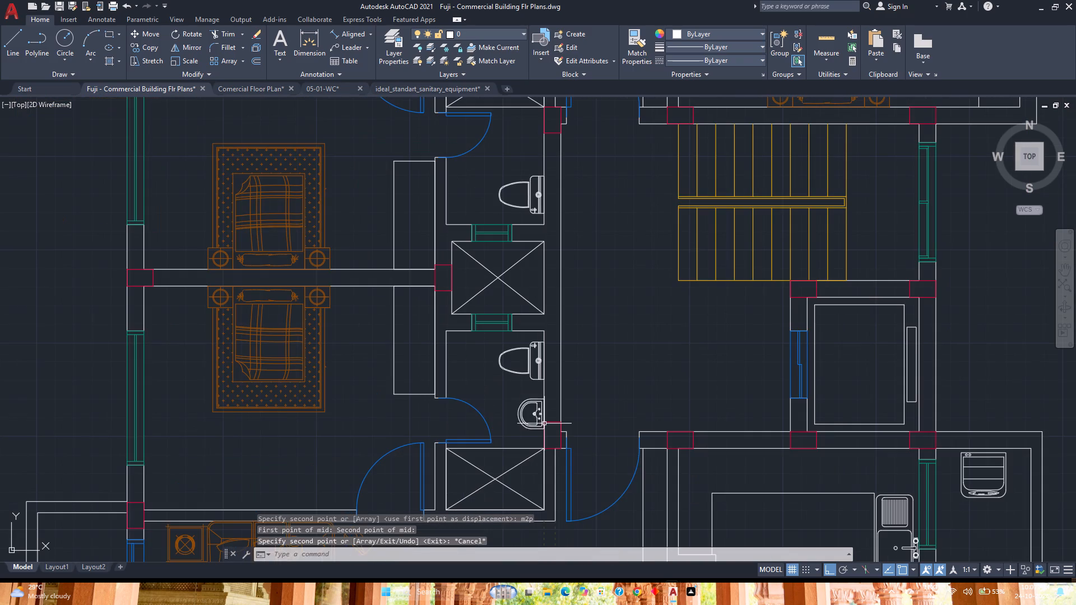
pyautogui.click(540, 425)
pyautogui.click(194, 49)
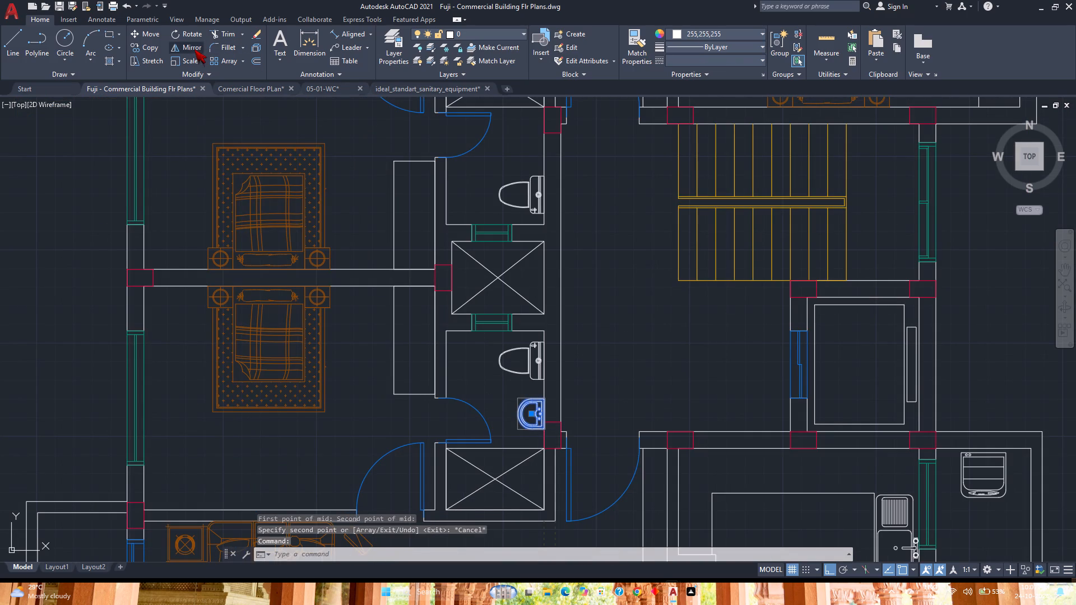
pyautogui.click(545, 277)
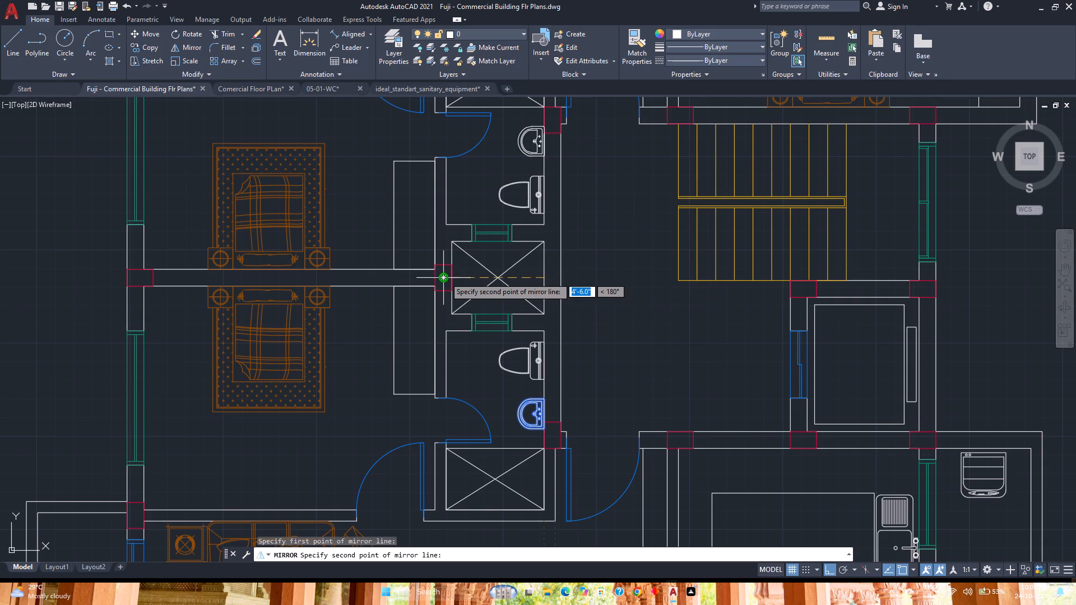
pyautogui.click(446, 277)
pyautogui.moveTo(477, 317); pyautogui.dragTo(446, 277)
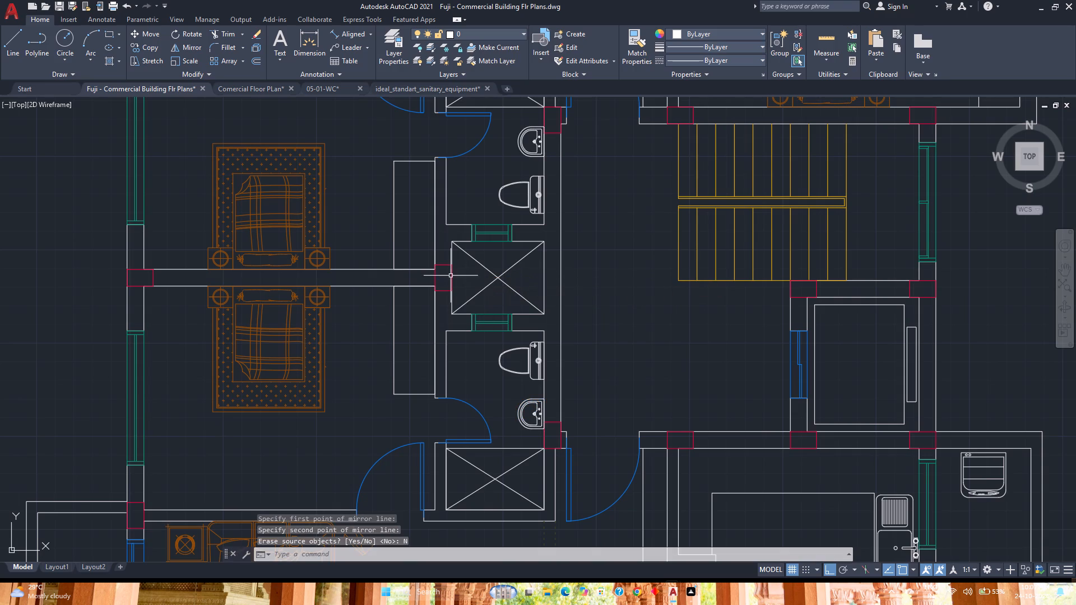
# Save the Fuji commercial building floor plan drawing.
pyautogui.scroll(-1, 499, 261)
pyautogui.middleClick(499, 261)
pyautogui.middleClick(499, 261)
pyautogui.moveTo(499, 261); pyautogui.dragTo(488, 333, button='middle')
pyautogui.middleClick(488, 333)
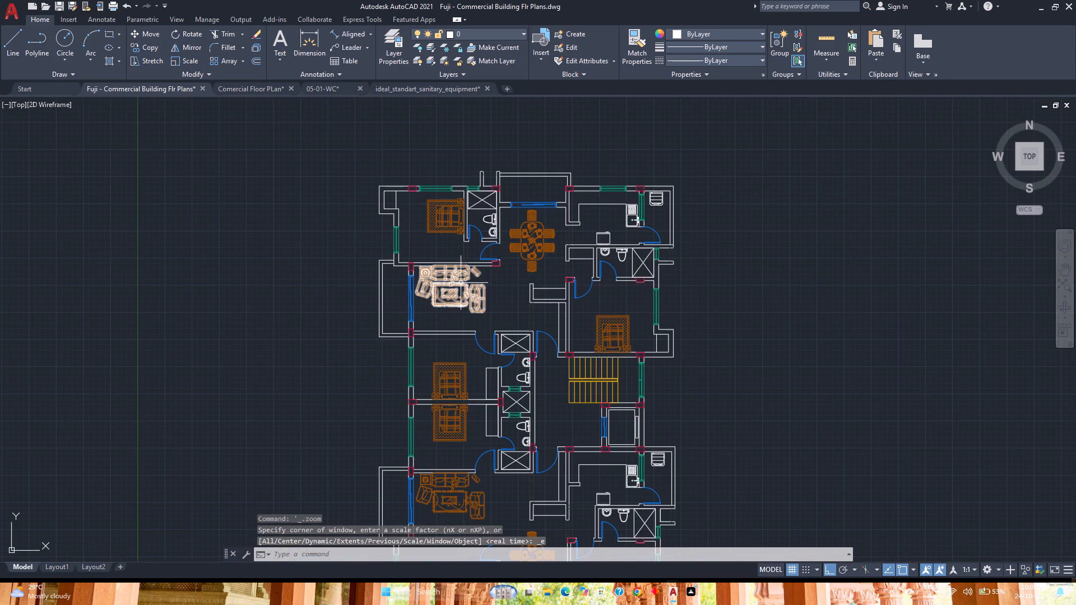
pyautogui.hotkey('ctrl', 's')
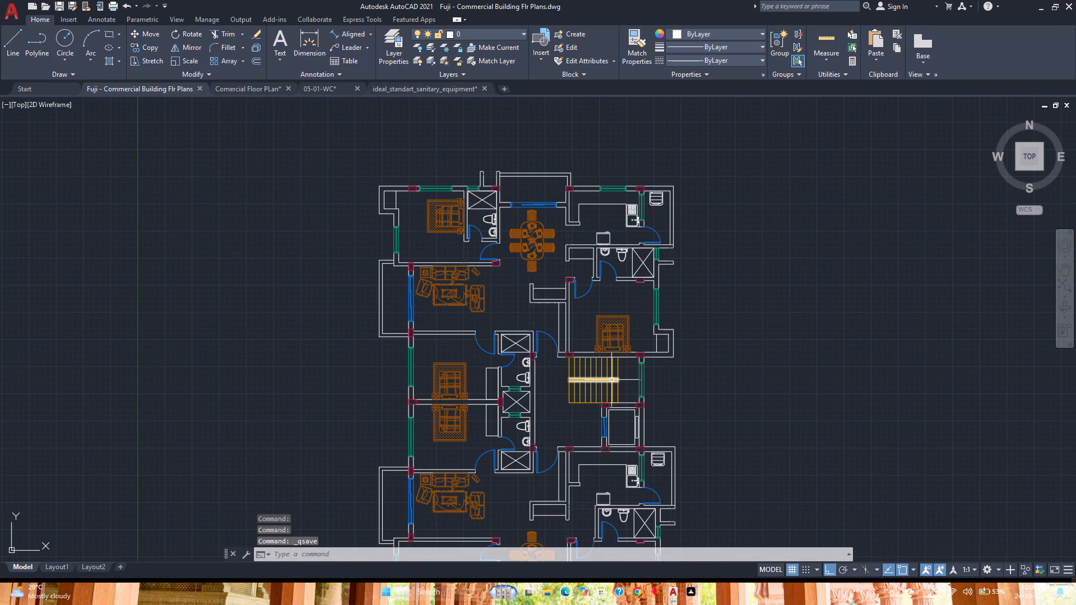
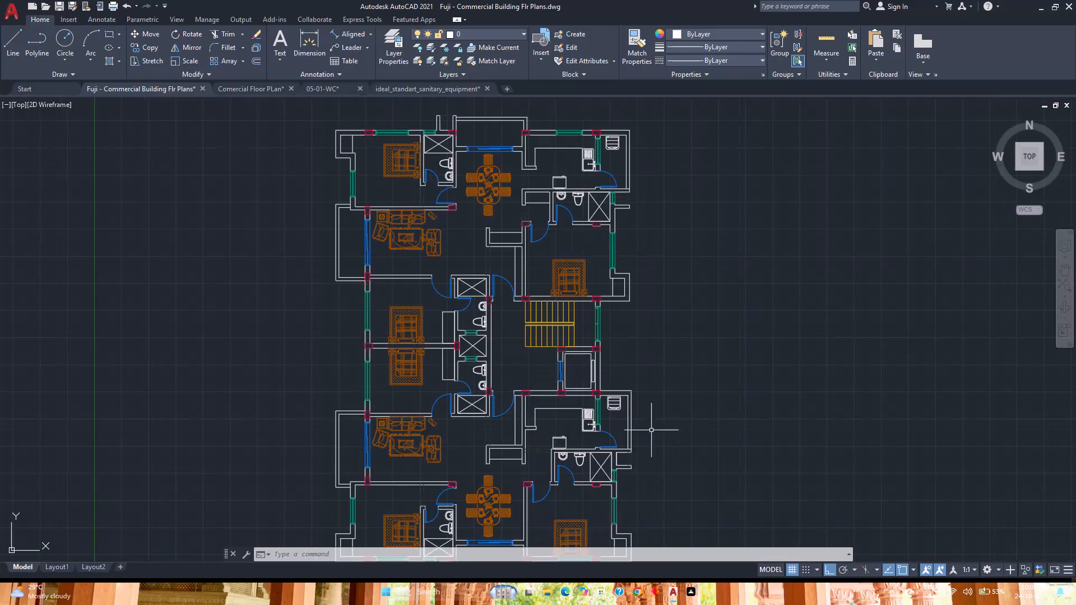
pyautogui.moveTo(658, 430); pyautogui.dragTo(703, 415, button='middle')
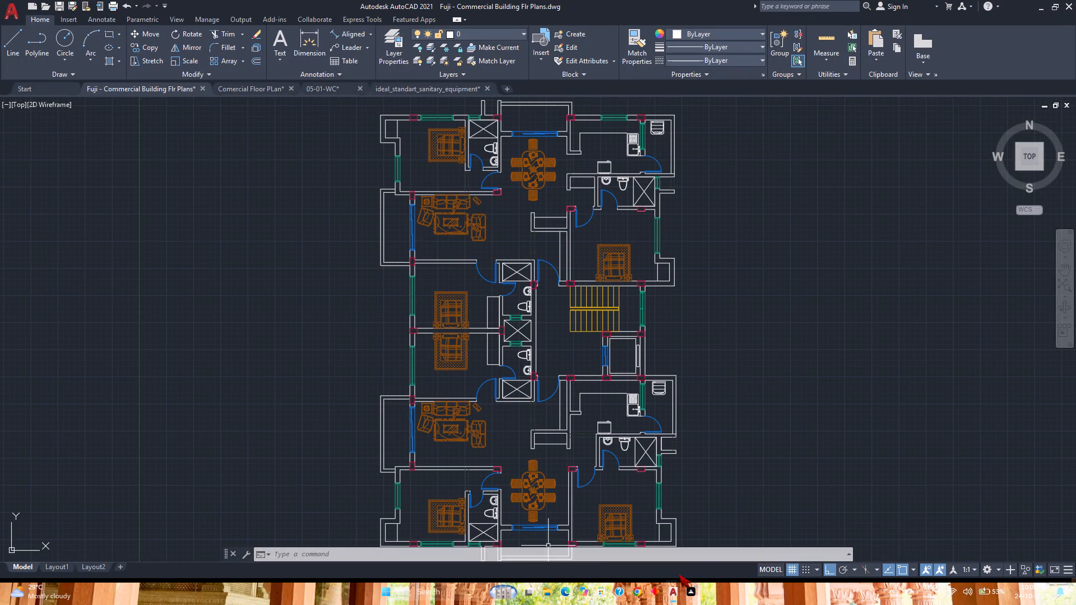
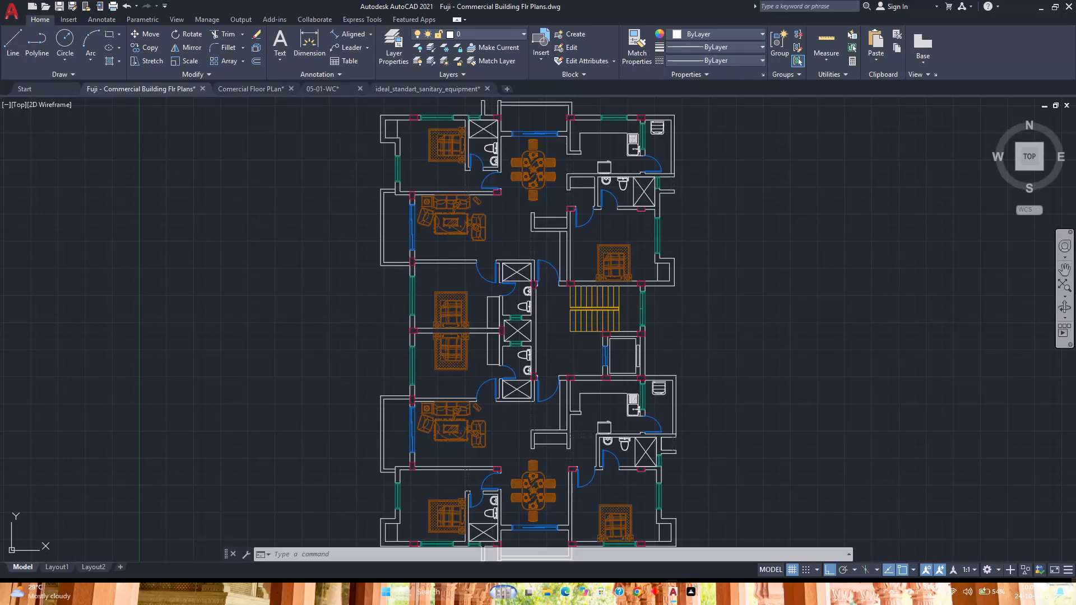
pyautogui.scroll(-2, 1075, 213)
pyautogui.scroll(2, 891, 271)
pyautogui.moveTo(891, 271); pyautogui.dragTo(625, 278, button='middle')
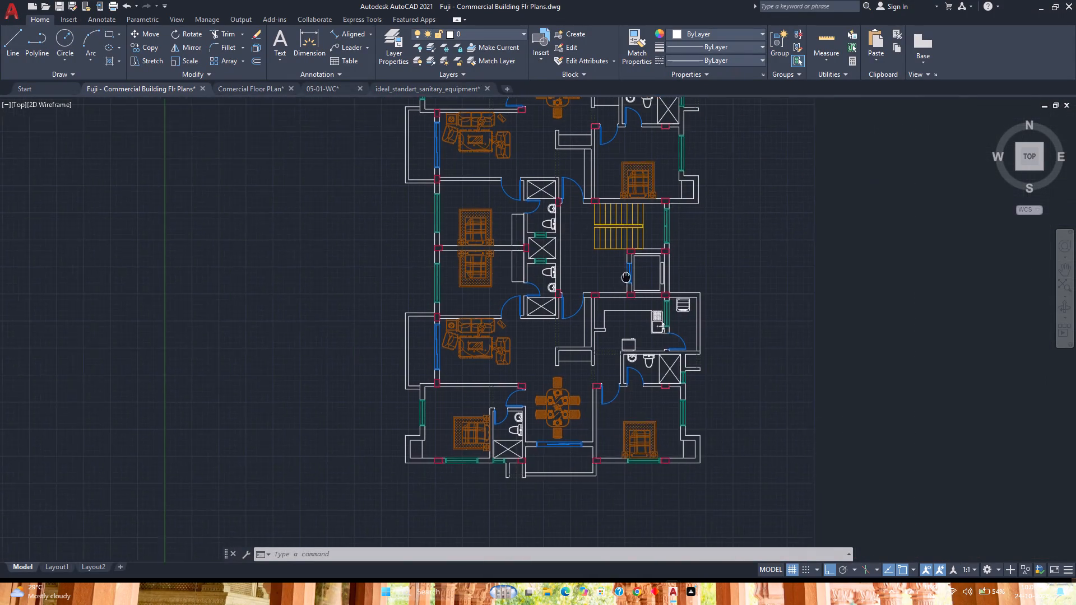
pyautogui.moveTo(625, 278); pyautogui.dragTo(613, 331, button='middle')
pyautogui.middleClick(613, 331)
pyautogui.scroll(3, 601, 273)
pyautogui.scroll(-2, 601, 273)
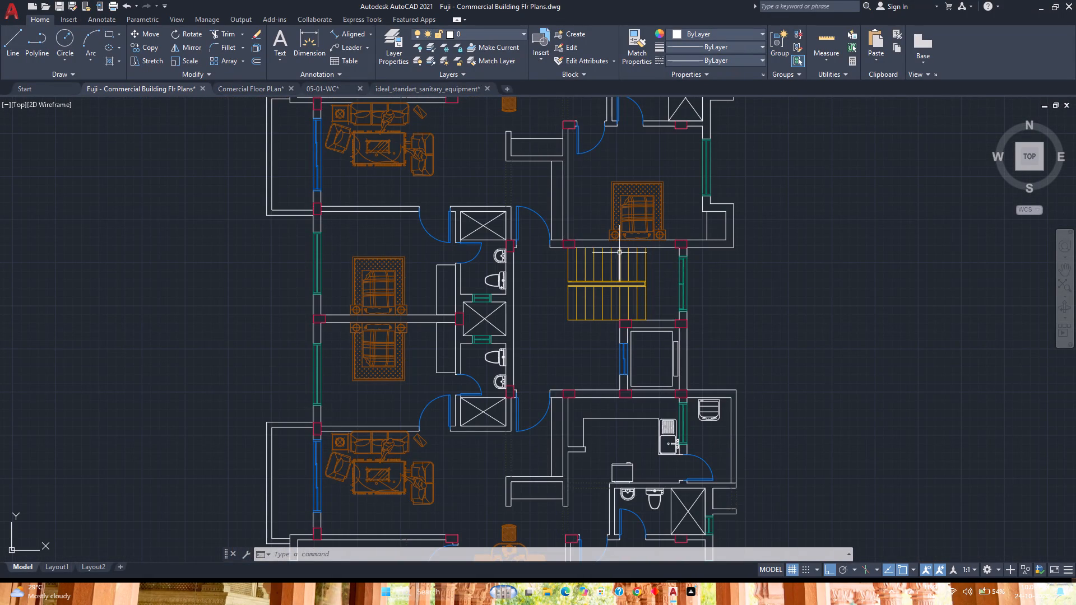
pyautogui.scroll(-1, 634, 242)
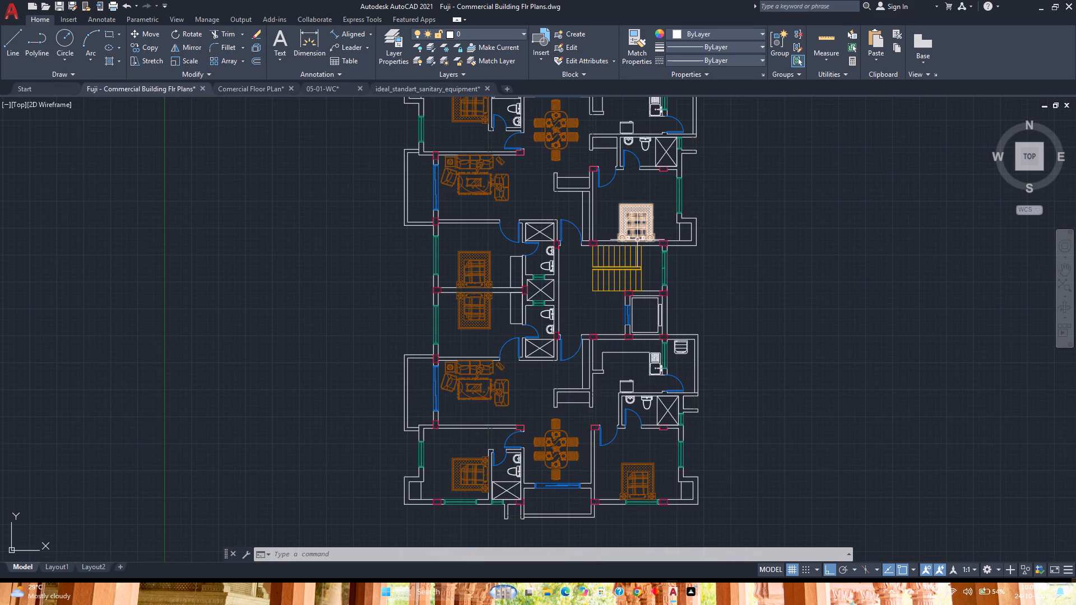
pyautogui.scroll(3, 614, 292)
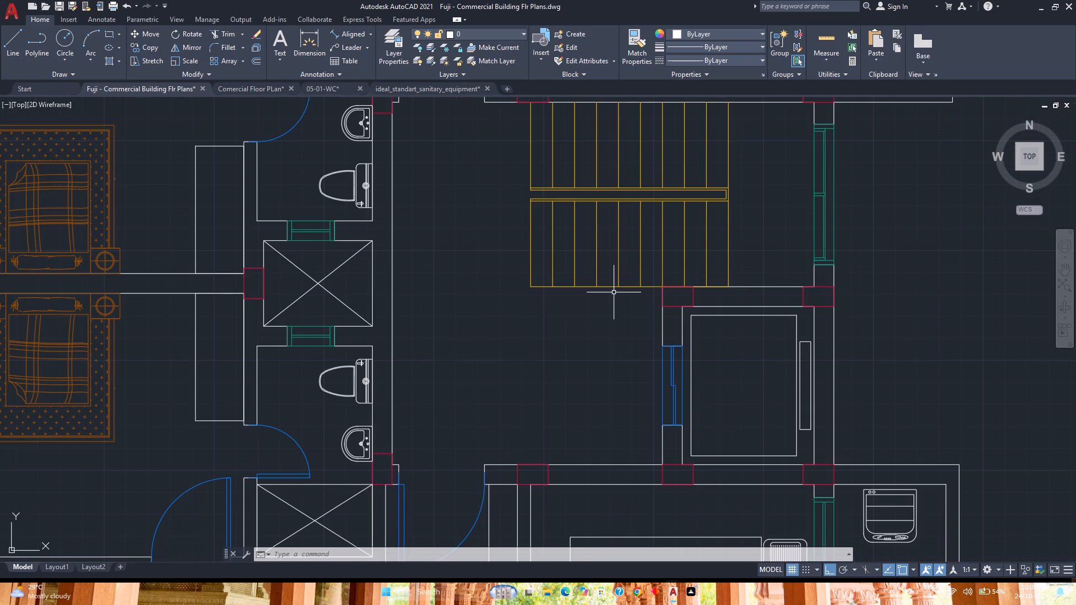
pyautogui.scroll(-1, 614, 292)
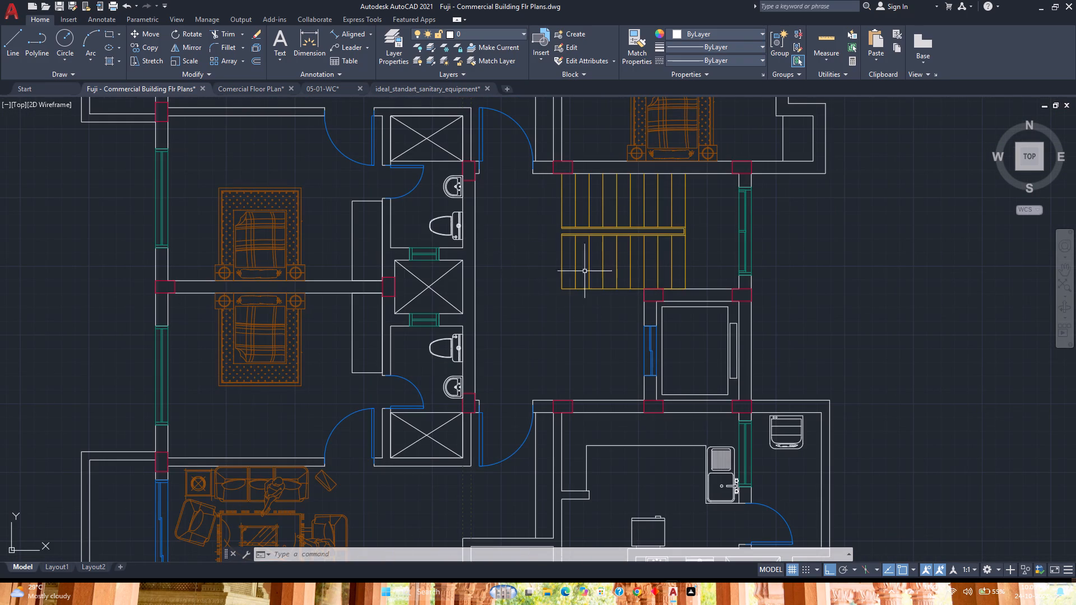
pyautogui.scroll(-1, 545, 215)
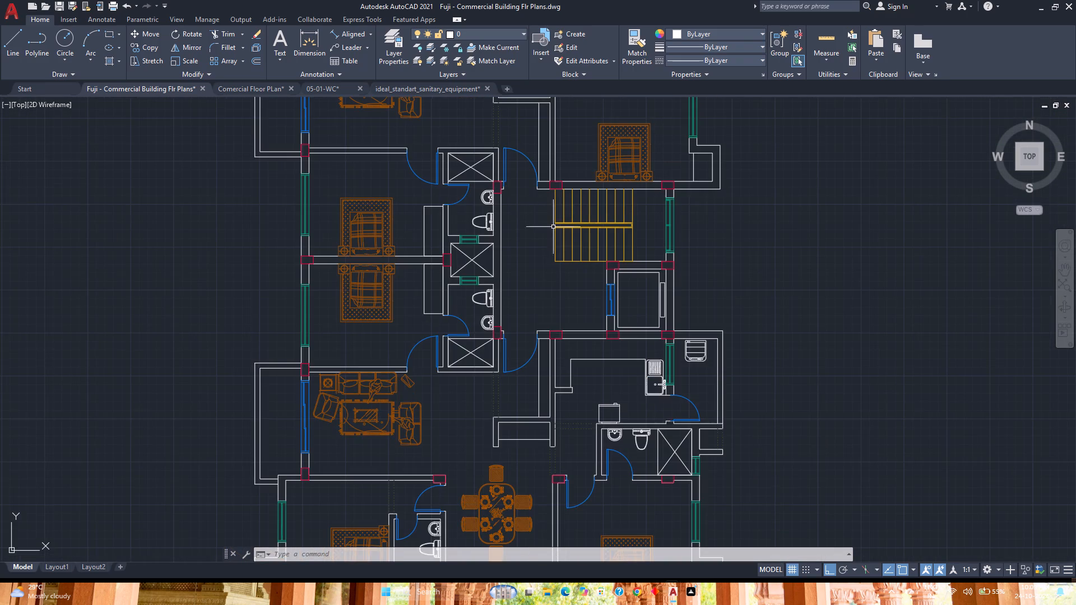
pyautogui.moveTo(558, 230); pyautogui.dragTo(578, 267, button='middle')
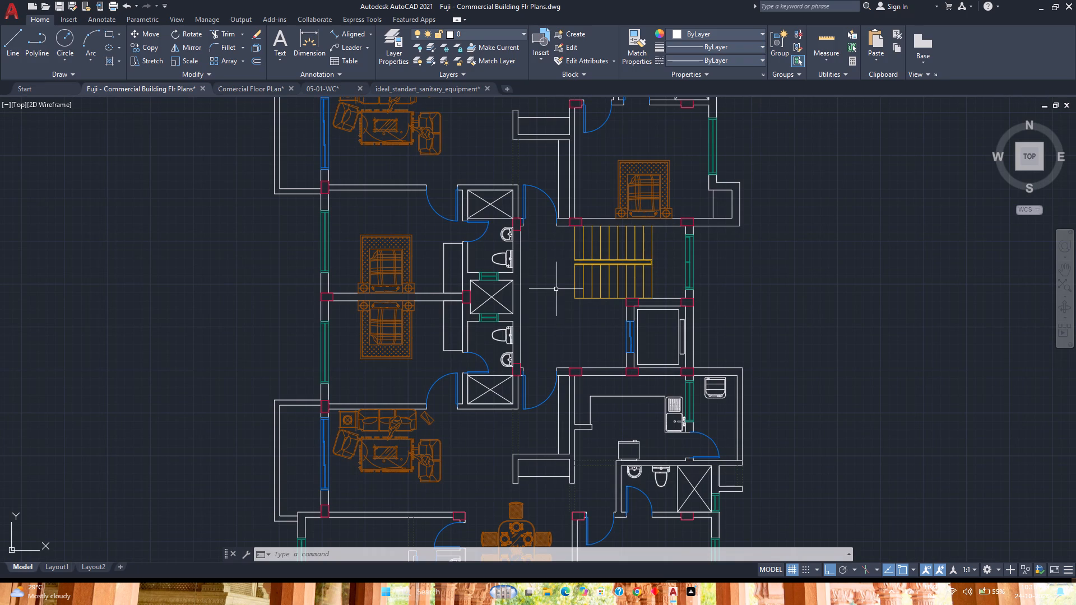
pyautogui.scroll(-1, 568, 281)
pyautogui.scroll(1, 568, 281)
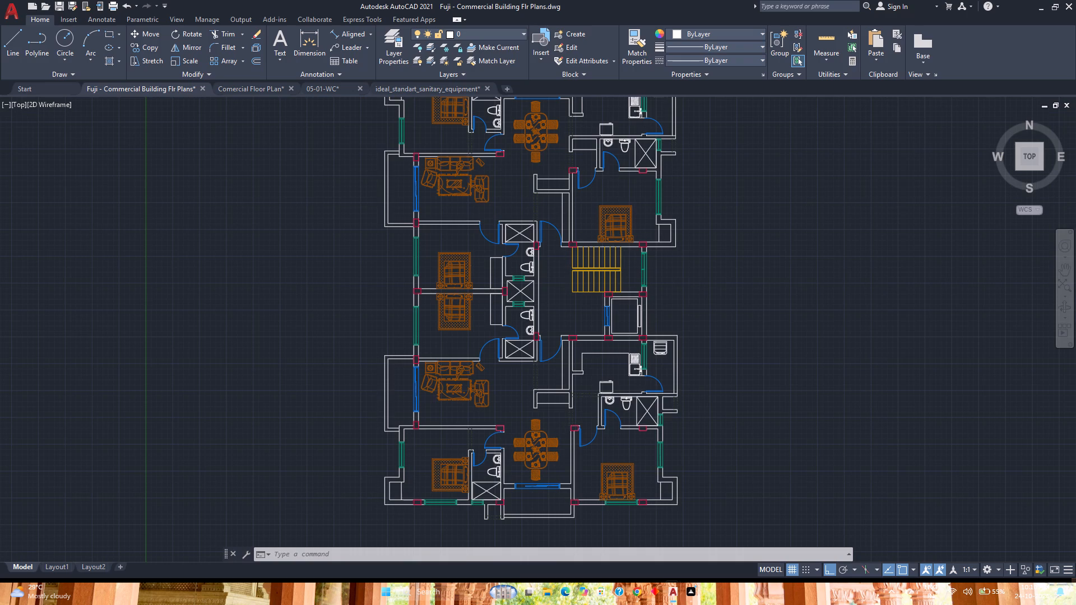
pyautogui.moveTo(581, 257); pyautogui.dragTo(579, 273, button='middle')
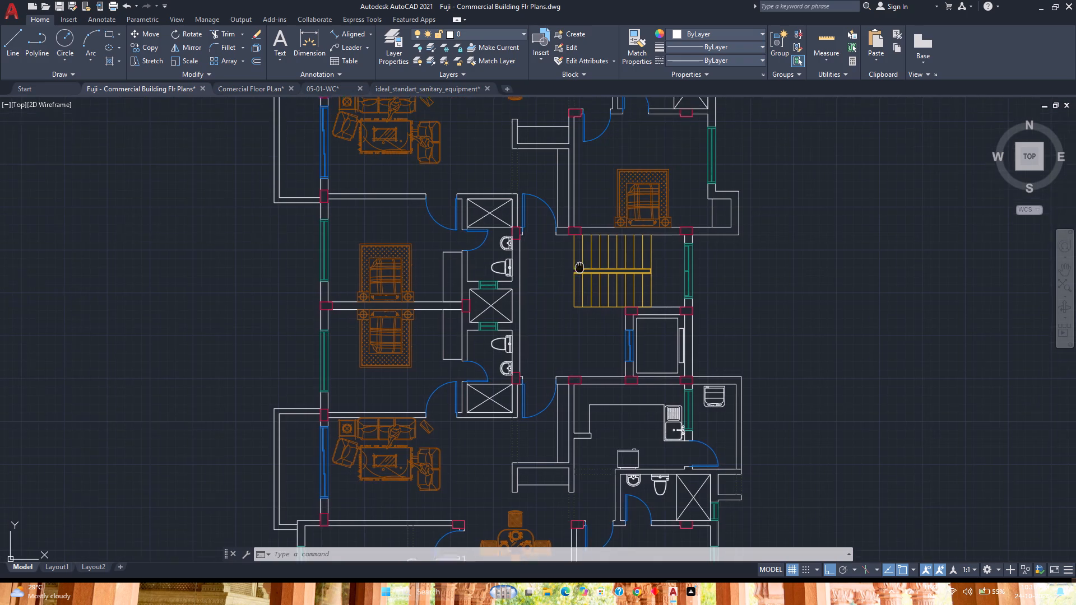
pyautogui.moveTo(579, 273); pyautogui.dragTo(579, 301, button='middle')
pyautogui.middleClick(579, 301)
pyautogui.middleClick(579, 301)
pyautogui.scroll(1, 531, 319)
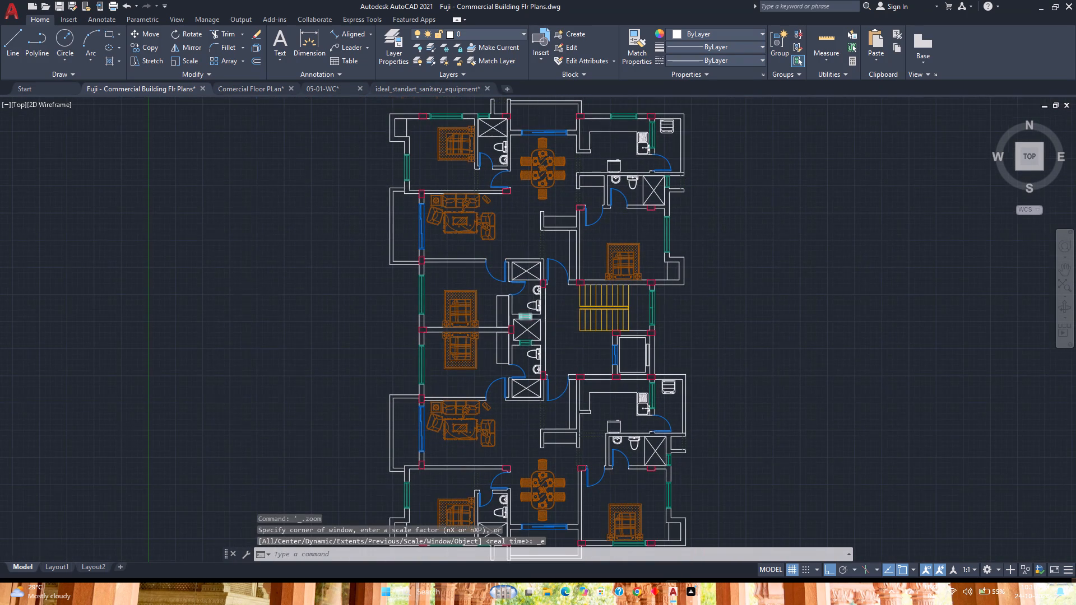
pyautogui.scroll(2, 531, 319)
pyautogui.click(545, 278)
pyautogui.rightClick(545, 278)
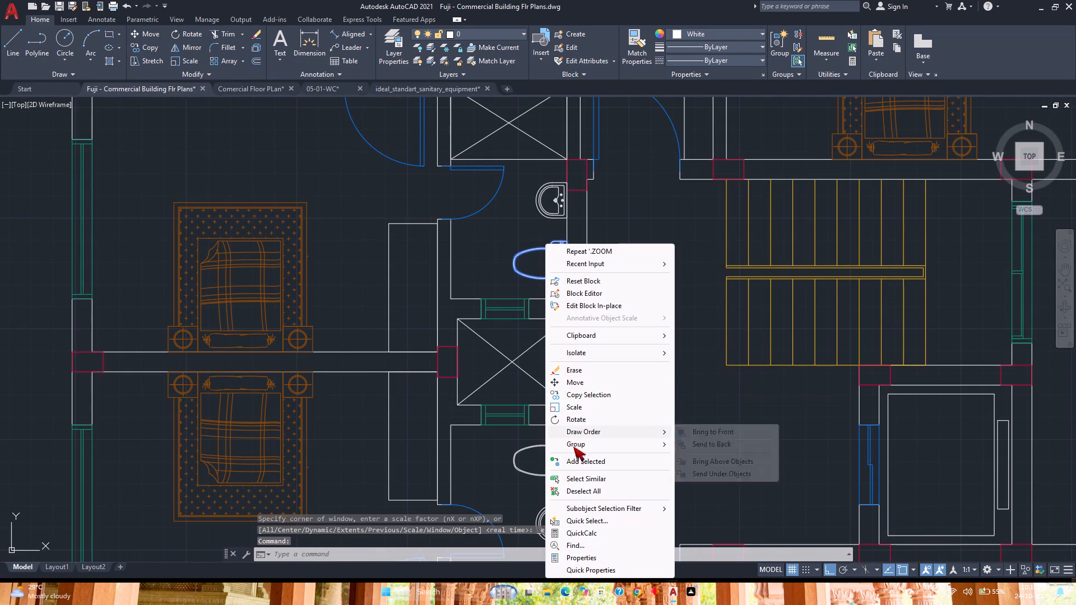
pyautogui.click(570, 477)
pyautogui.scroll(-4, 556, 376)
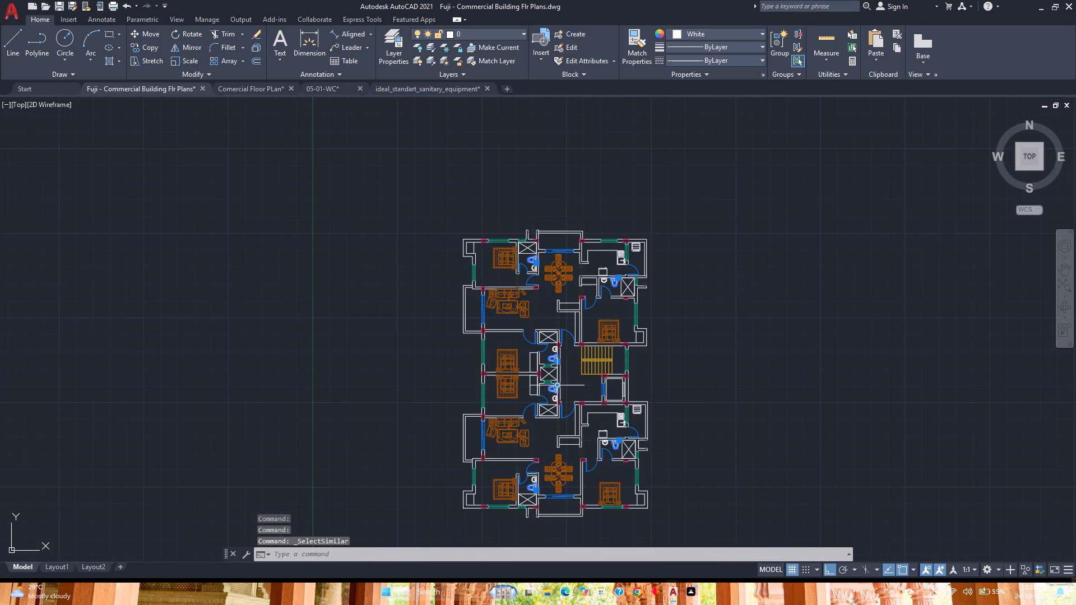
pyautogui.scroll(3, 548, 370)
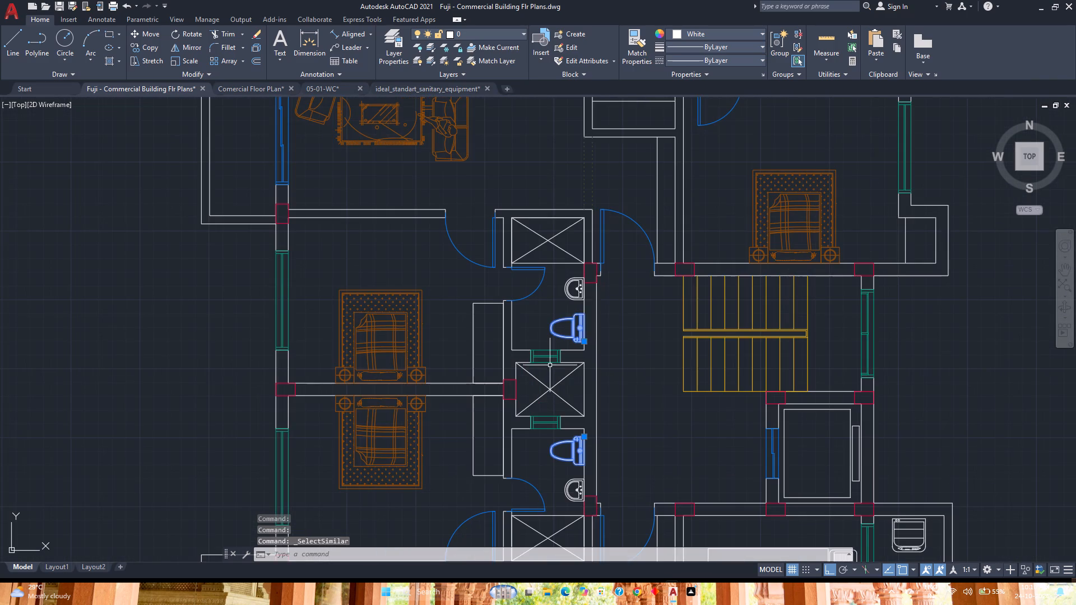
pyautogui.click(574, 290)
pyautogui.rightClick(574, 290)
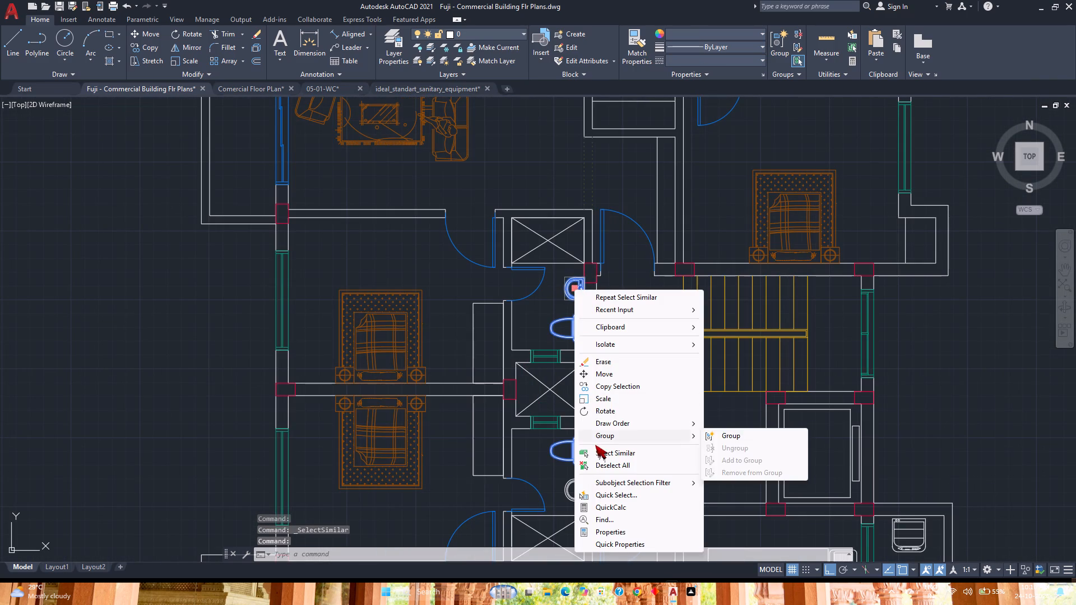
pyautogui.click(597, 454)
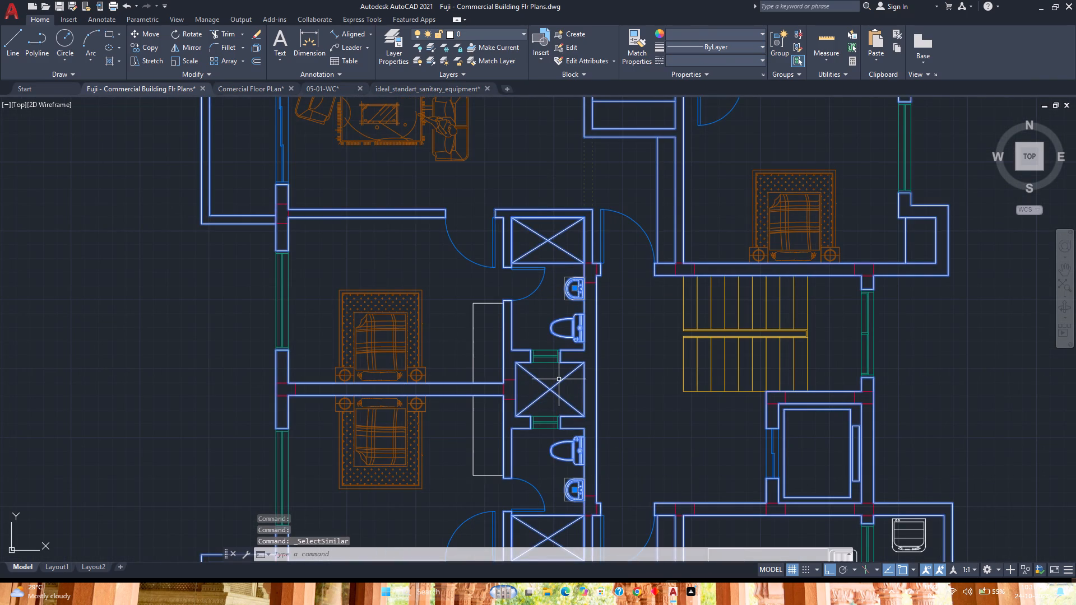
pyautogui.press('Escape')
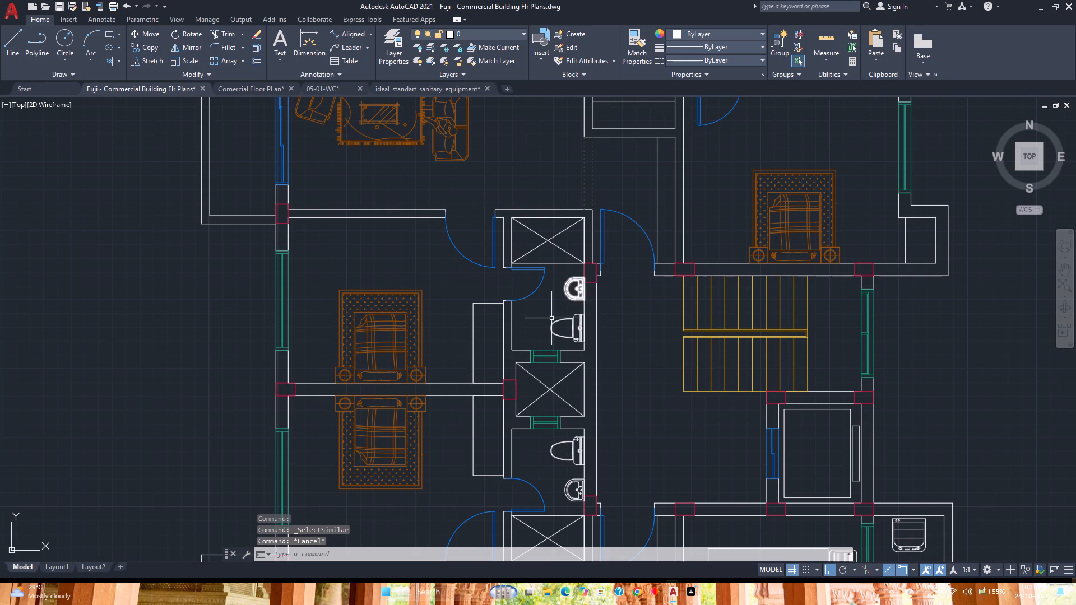
# Select all matching toilets across both units with Select Similar and assign them to the Utilities layer.
pyautogui.click(553, 323)
pyautogui.rightClick(553, 323)
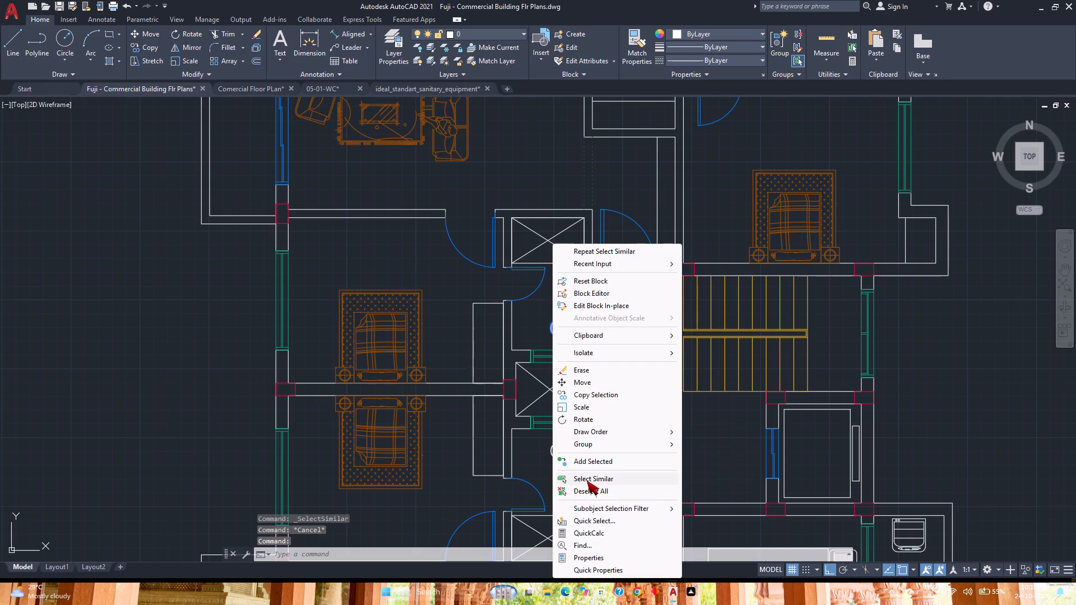
pyautogui.click(587, 481)
pyautogui.scroll(-2, 551, 402)
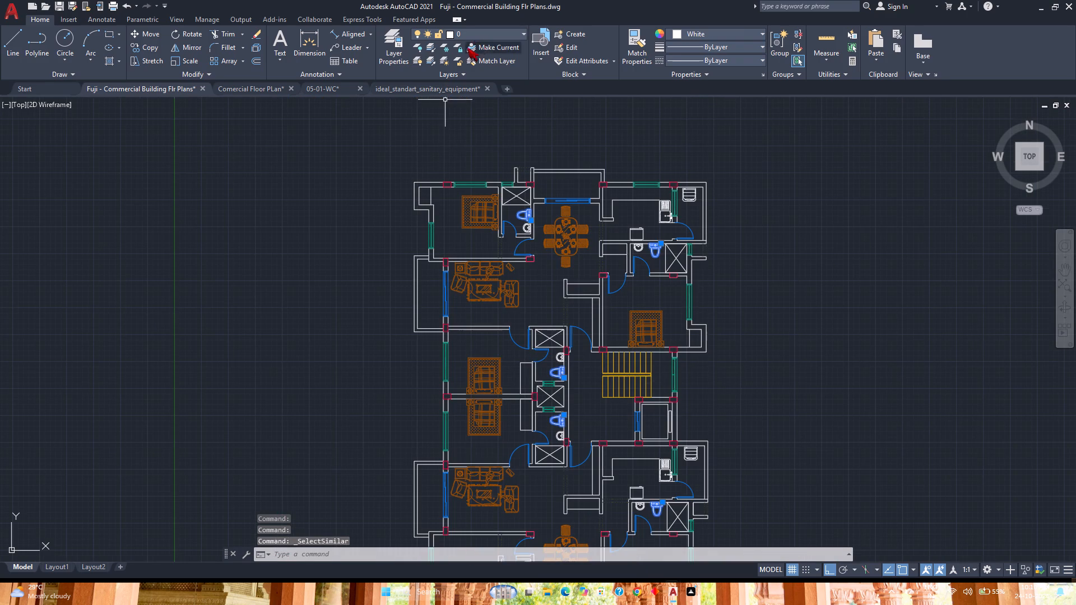
pyautogui.click(479, 35)
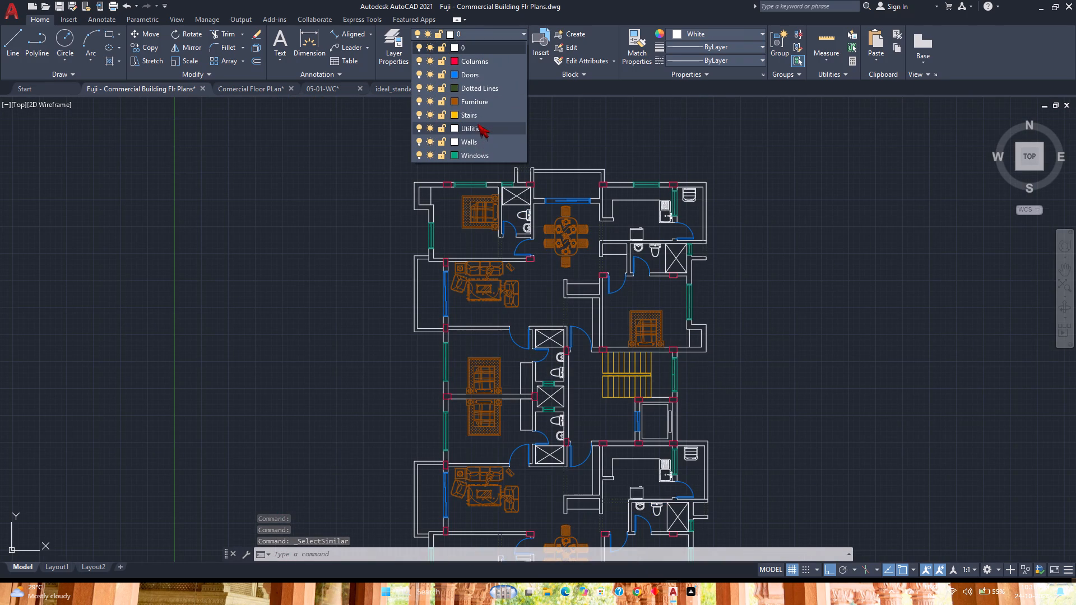
pyautogui.click(477, 124)
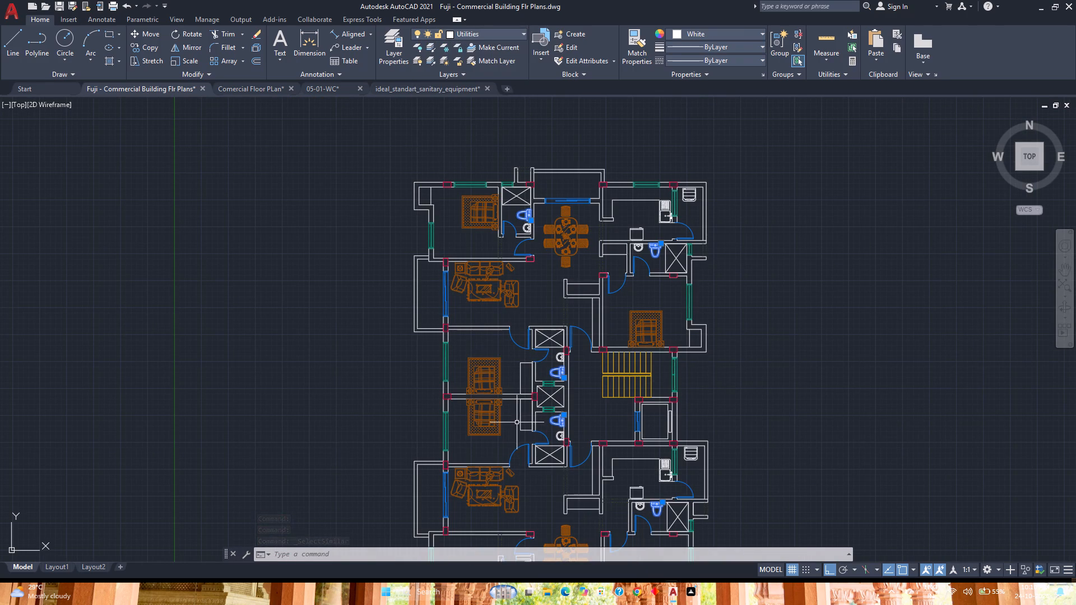
pyautogui.press('Escape')
# Select the six bathroom washbasins individually across both units and assign them to the Utilities layer.
pyautogui.click(562, 435)
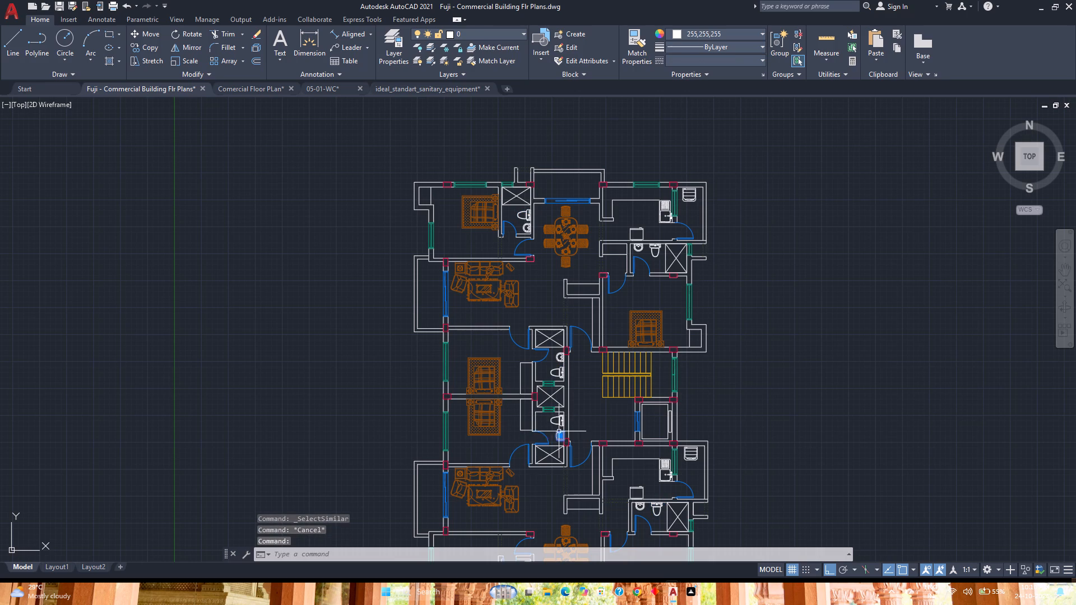
pyautogui.click(555, 359)
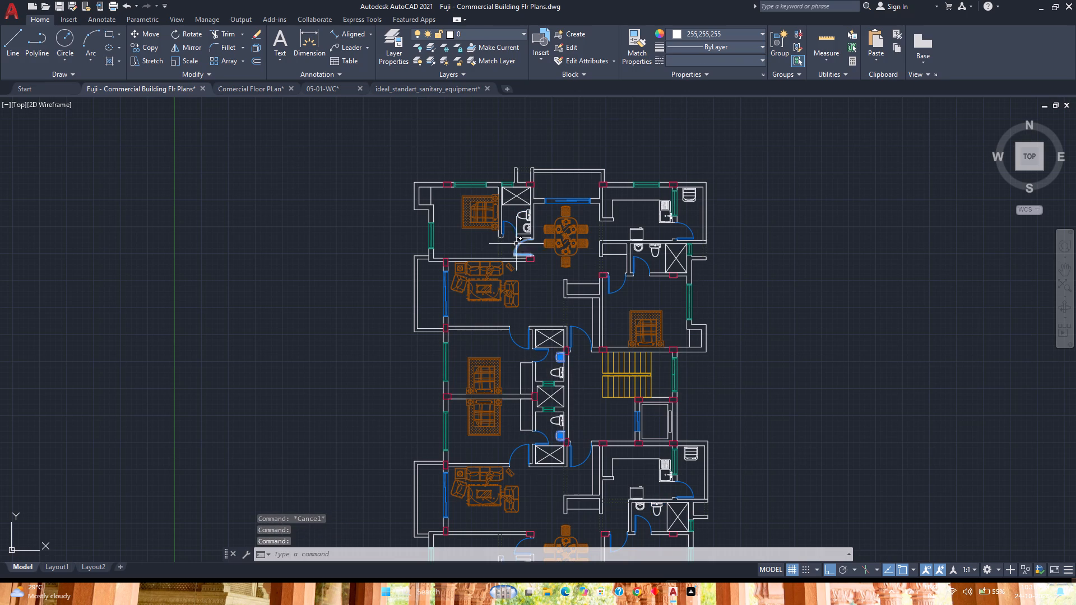
pyautogui.click(527, 228)
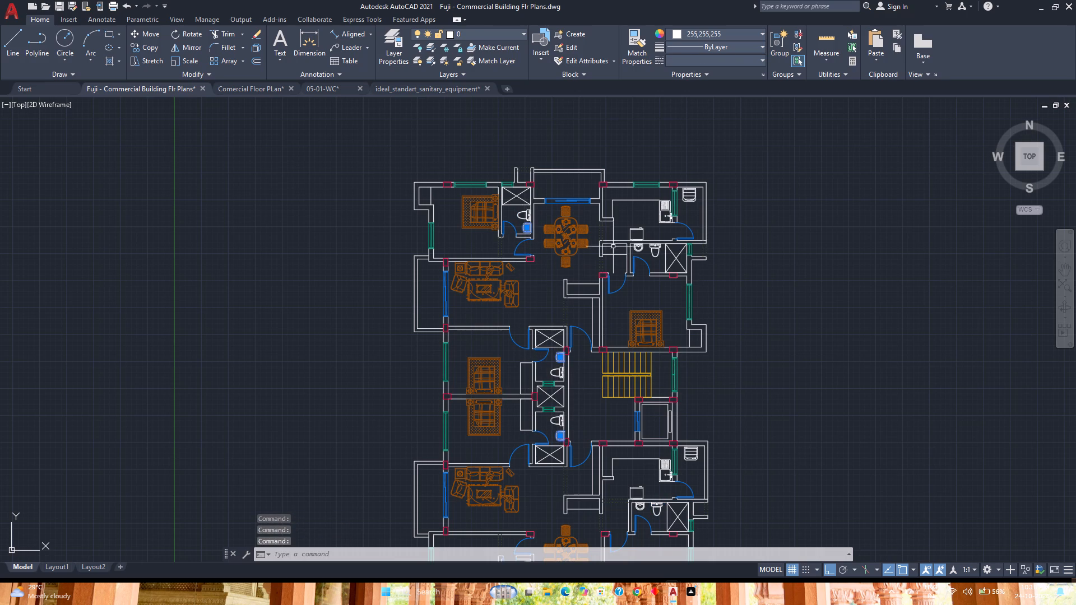
pyautogui.click(637, 249)
pyautogui.click(639, 506)
pyautogui.moveTo(625, 474); pyautogui.dragTo(603, 369, button='middle')
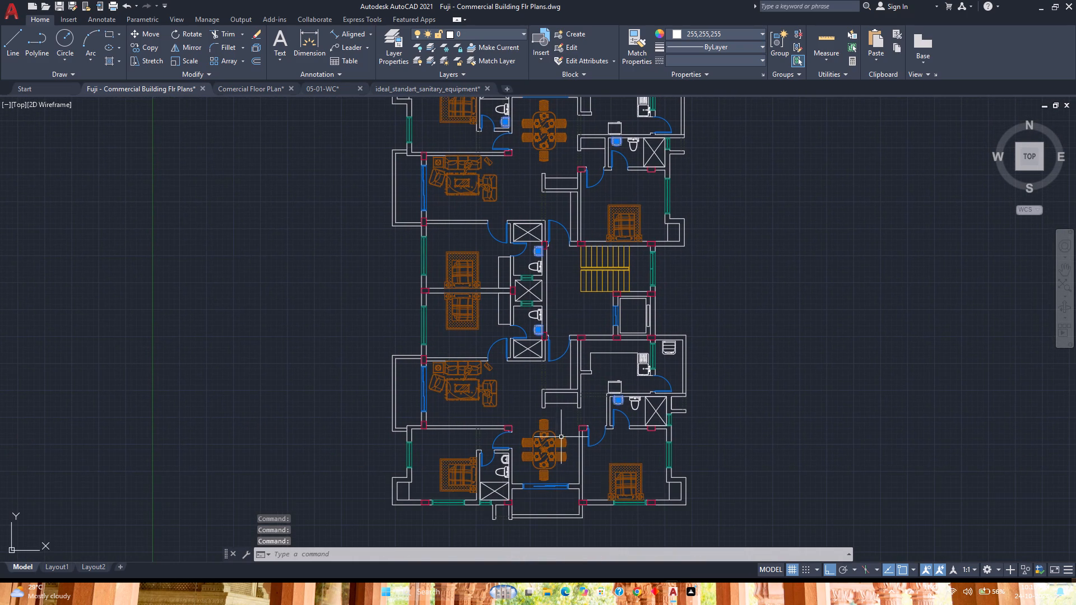
pyautogui.click(508, 458)
pyautogui.click(495, 31)
pyautogui.click(481, 127)
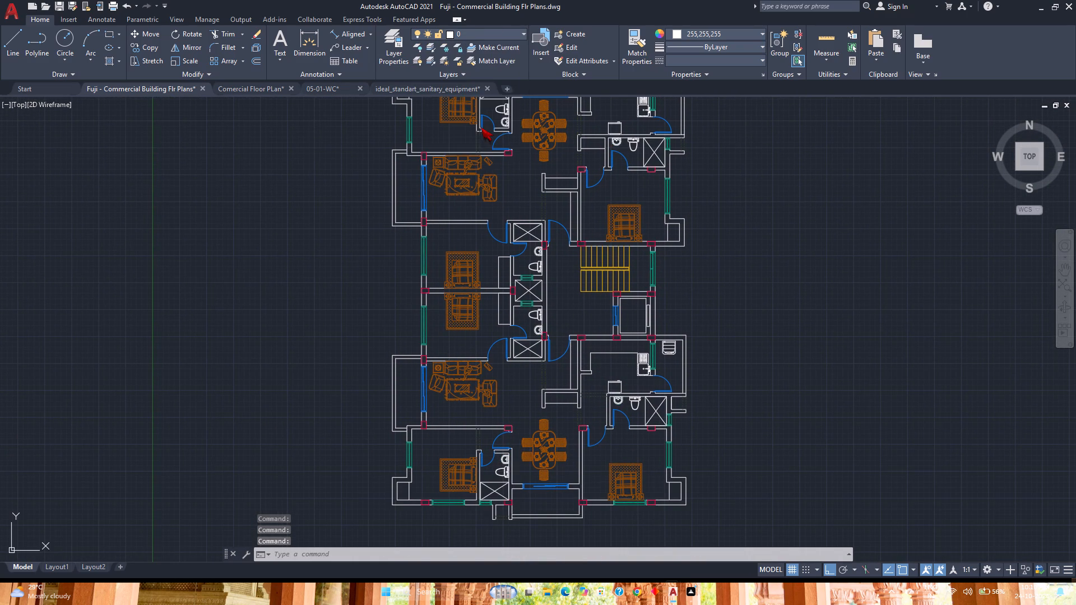
pyautogui.press('Escape')
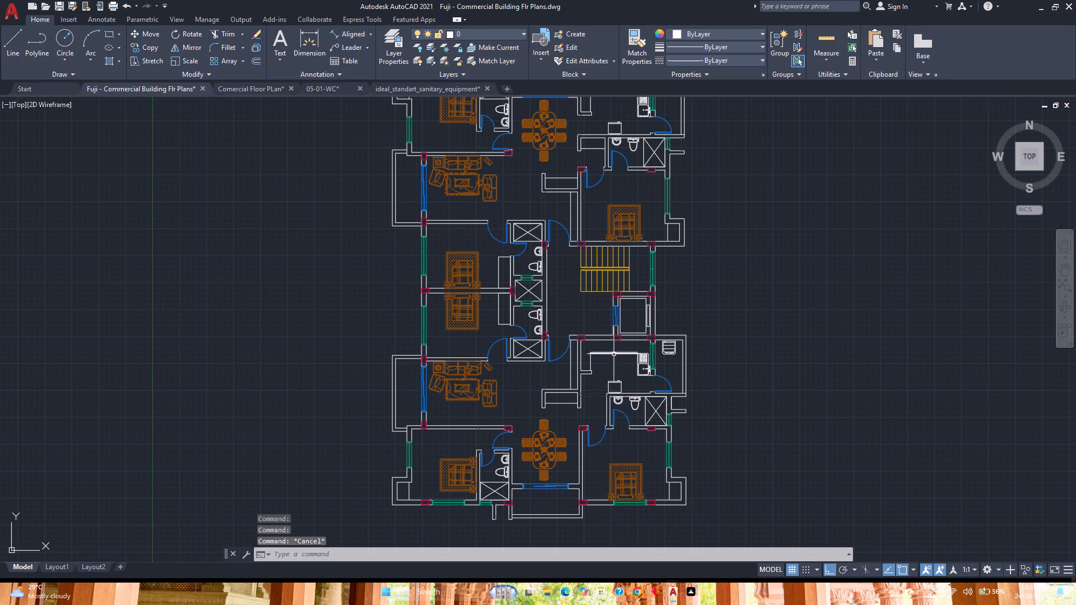
# Select the kitchen sinks of both units with Select Similar and assign them to the Utilities layer.
pyautogui.click(648, 357)
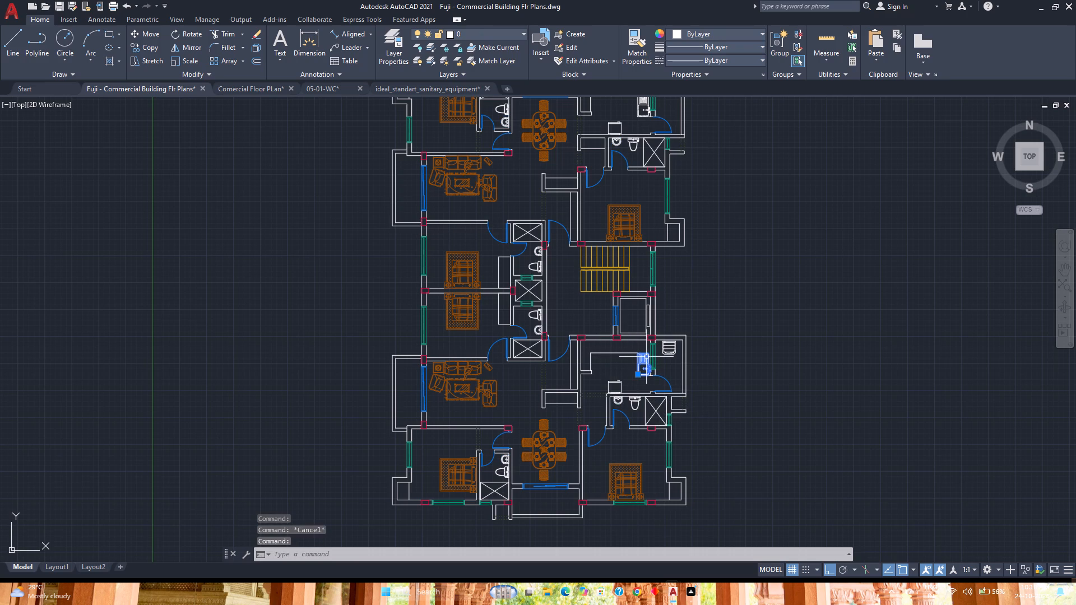
pyautogui.rightClick(645, 356)
pyautogui.click(679, 262)
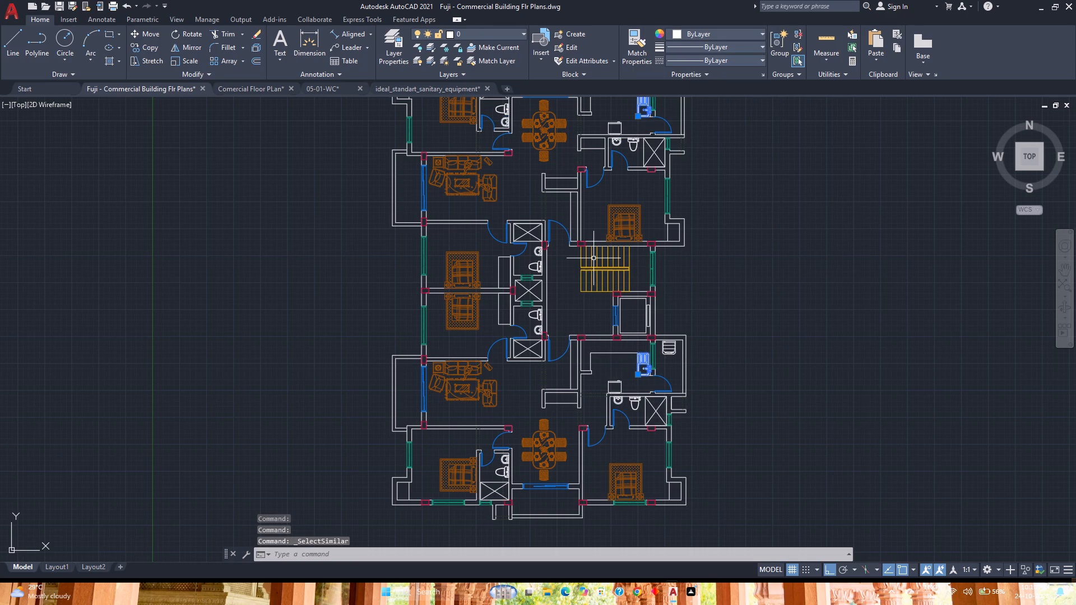
pyautogui.moveTo(593, 258); pyautogui.dragTo(558, 346, button='middle')
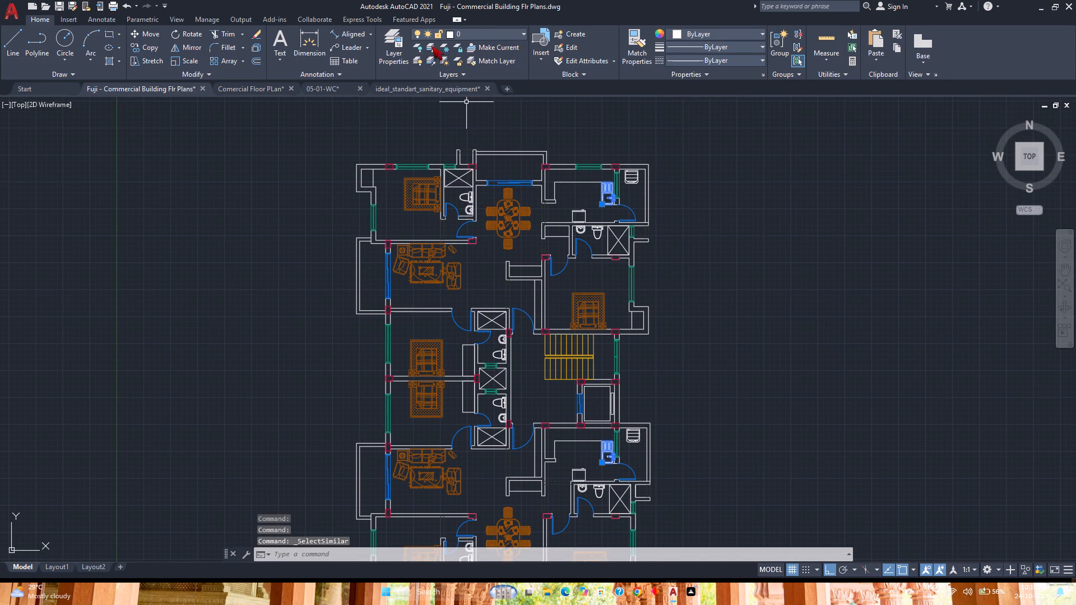
pyautogui.click(479, 35)
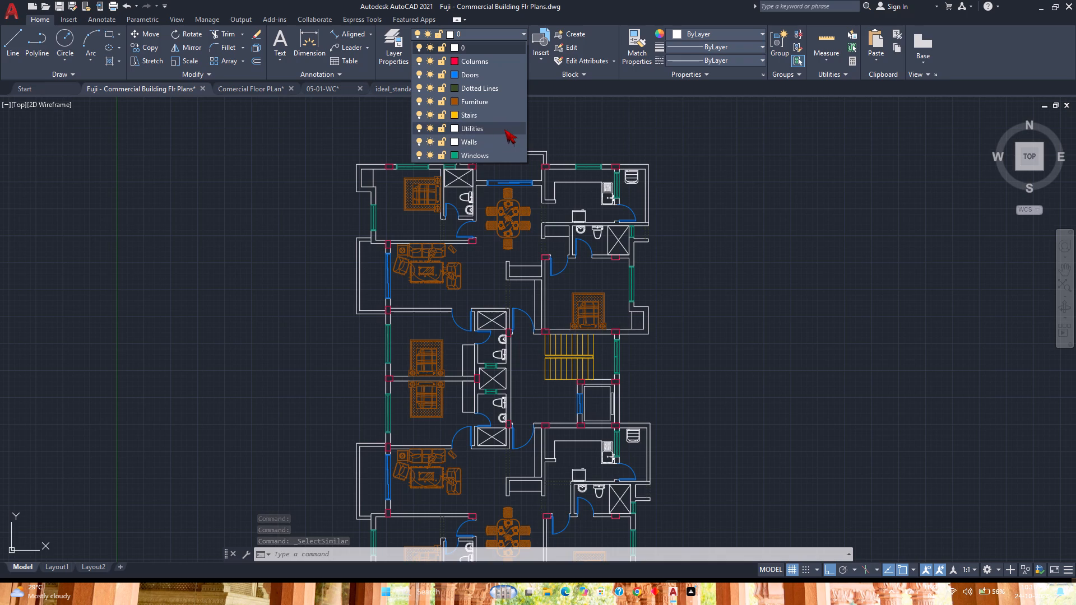
pyautogui.click(504, 129)
# Select the square kitchen appliances and the fixtures in the adjoining service areas with Select Similar and assign them to the Utilities layer.
pyautogui.click(571, 215)
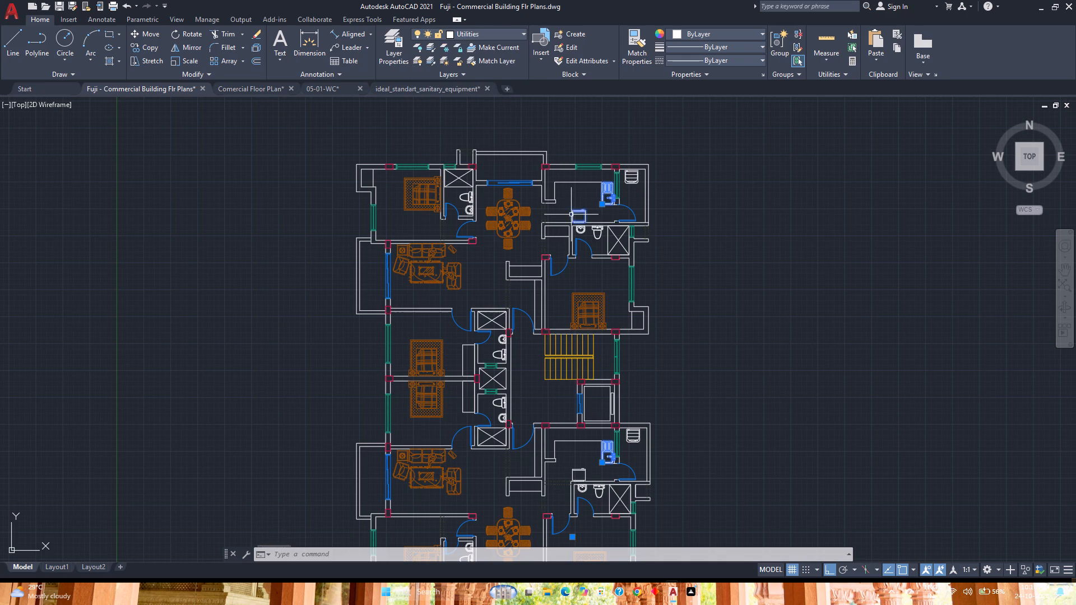
pyautogui.rightClick(571, 215)
pyautogui.click(636, 379)
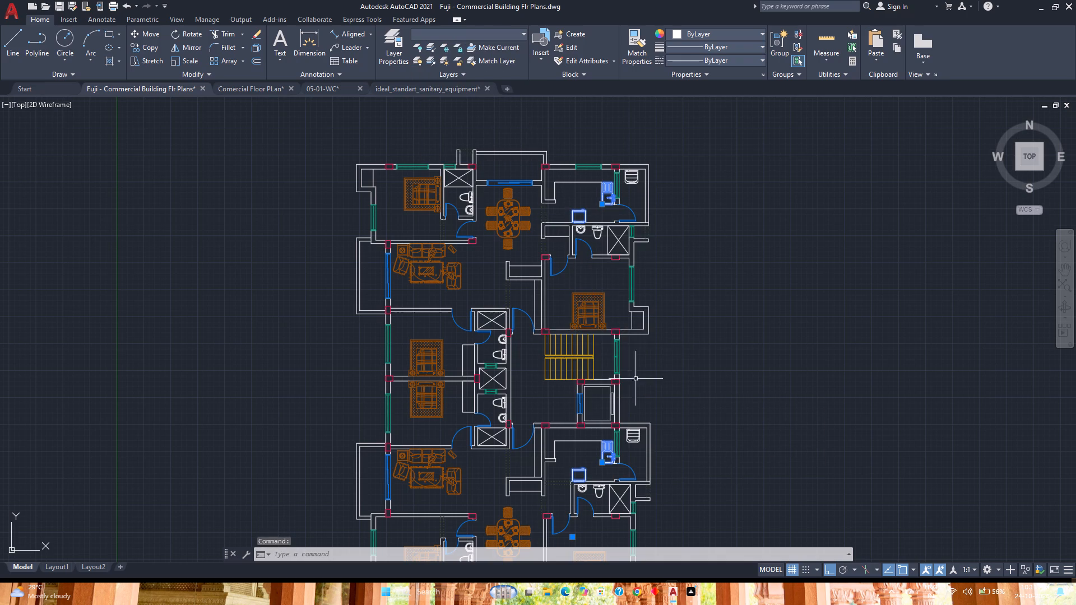
pyautogui.click(634, 183)
pyautogui.rightClick(634, 183)
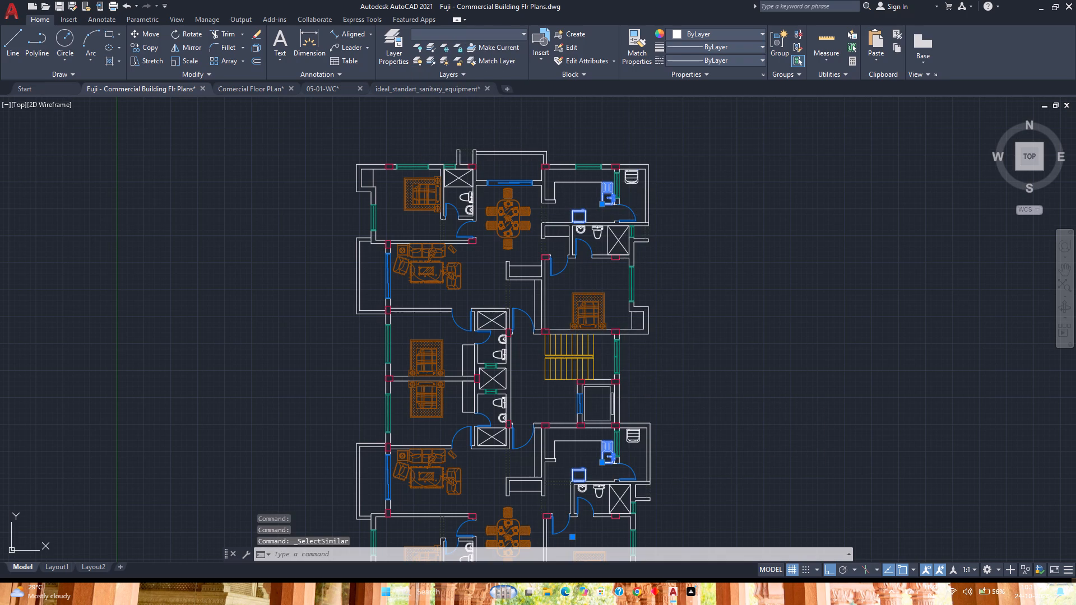
pyautogui.click(676, 347)
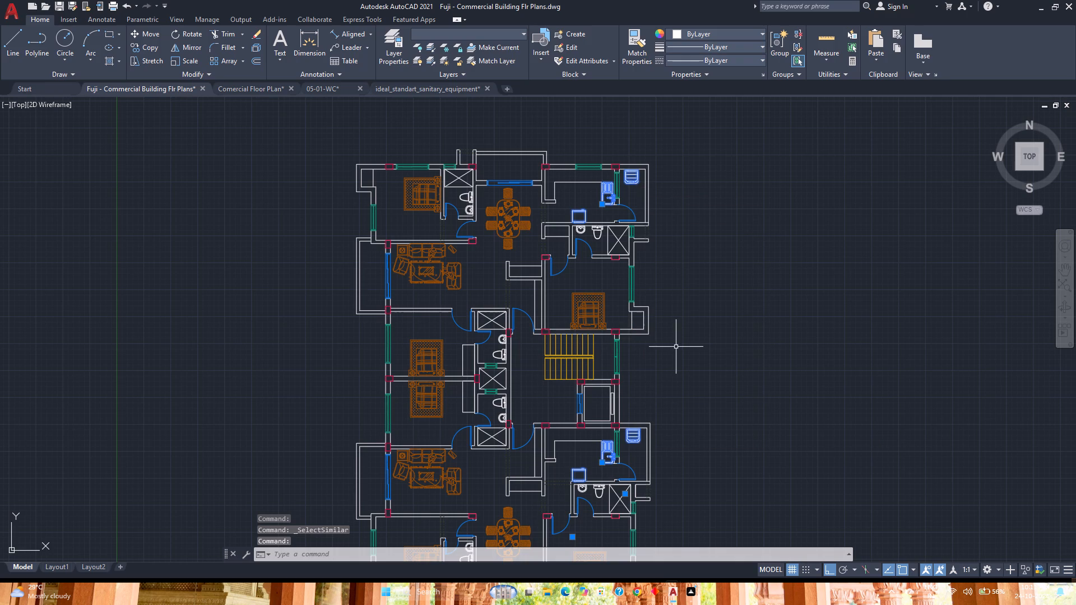
pyautogui.click(463, 31)
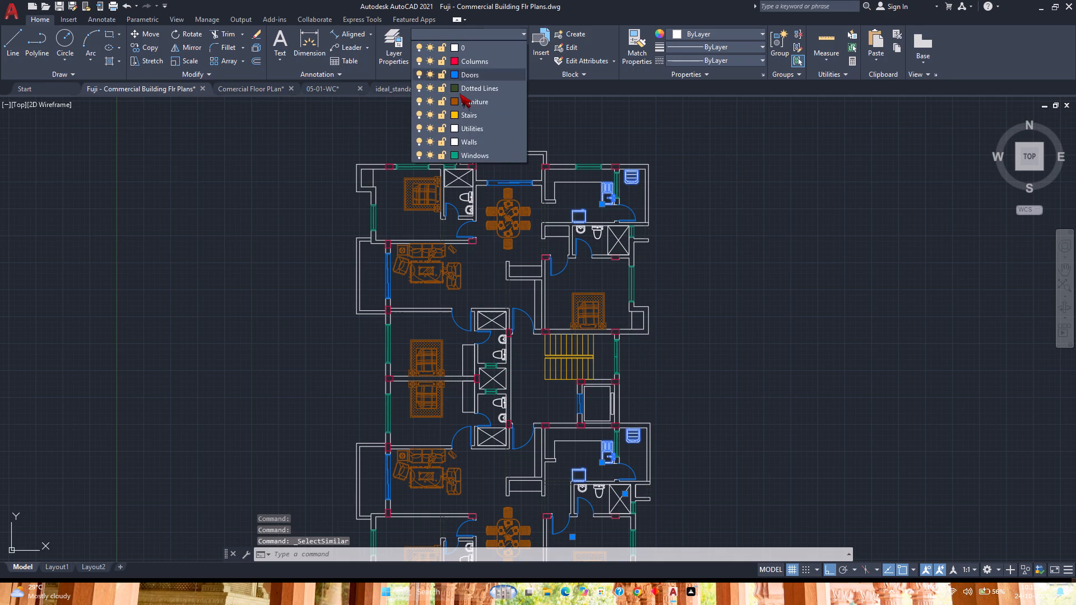
pyautogui.click(467, 128)
pyautogui.press('Escape')
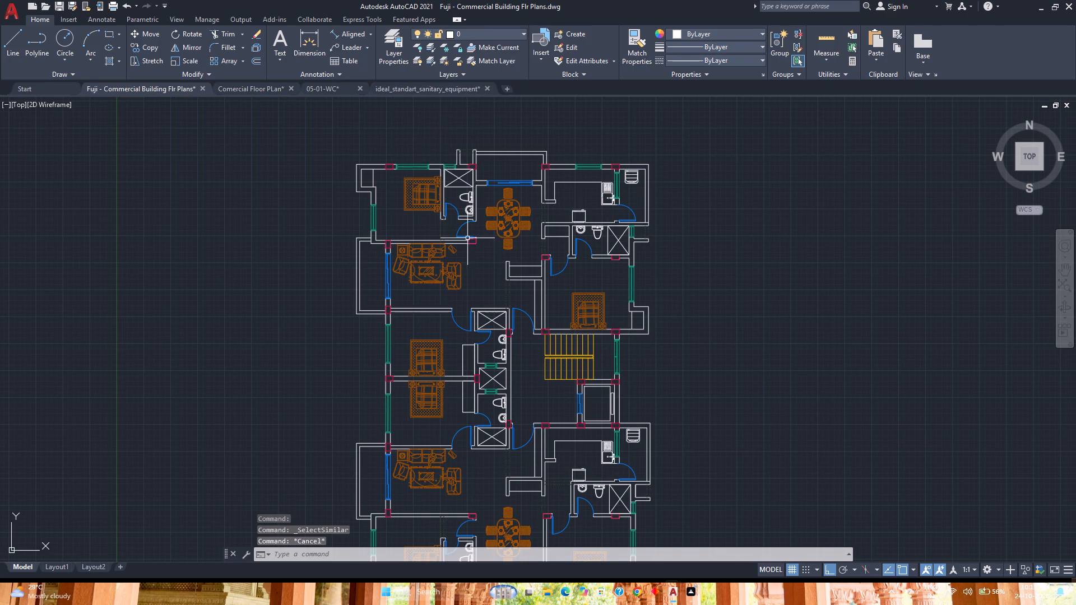
# Save the floor plan drawing.
pyautogui.hotkey('ctrl', 's')
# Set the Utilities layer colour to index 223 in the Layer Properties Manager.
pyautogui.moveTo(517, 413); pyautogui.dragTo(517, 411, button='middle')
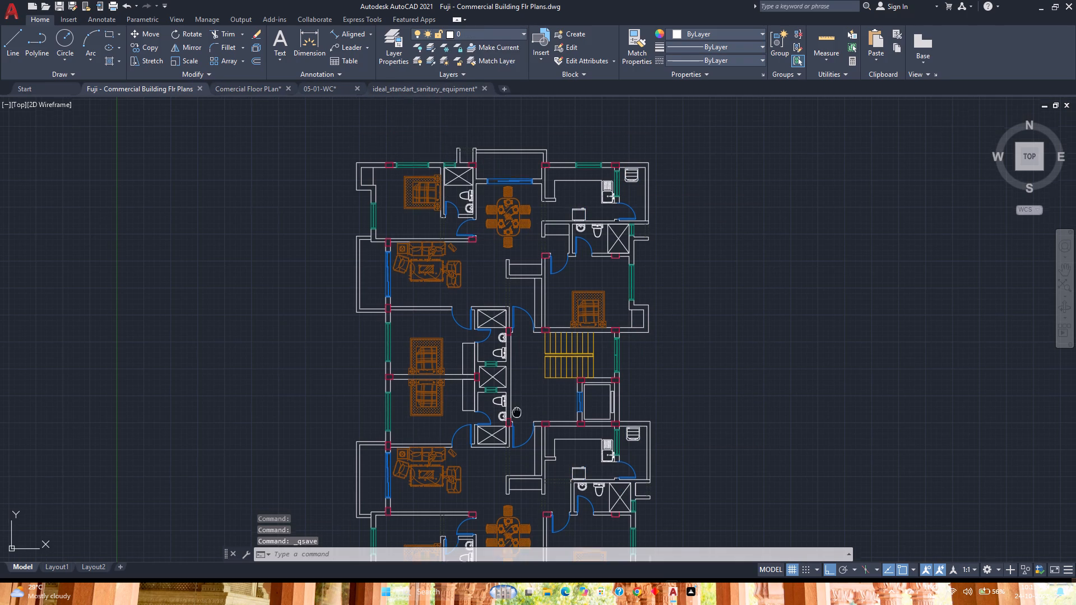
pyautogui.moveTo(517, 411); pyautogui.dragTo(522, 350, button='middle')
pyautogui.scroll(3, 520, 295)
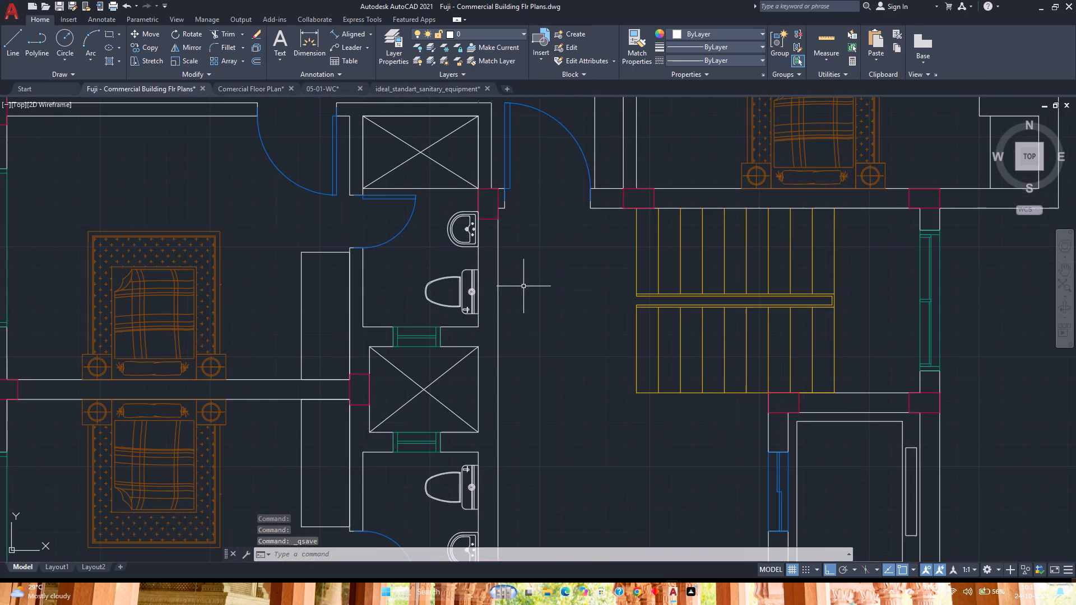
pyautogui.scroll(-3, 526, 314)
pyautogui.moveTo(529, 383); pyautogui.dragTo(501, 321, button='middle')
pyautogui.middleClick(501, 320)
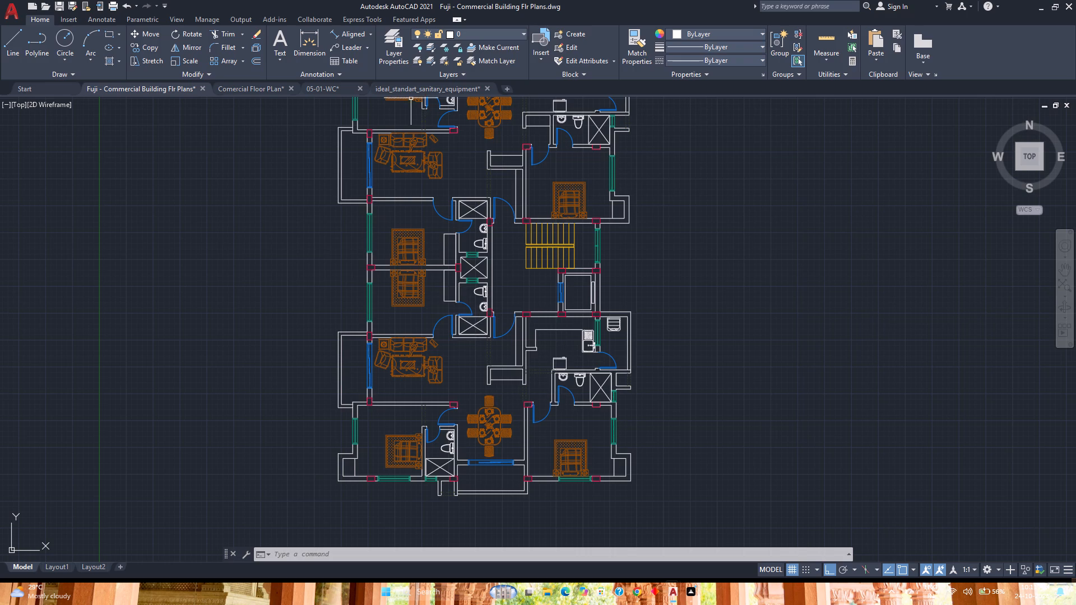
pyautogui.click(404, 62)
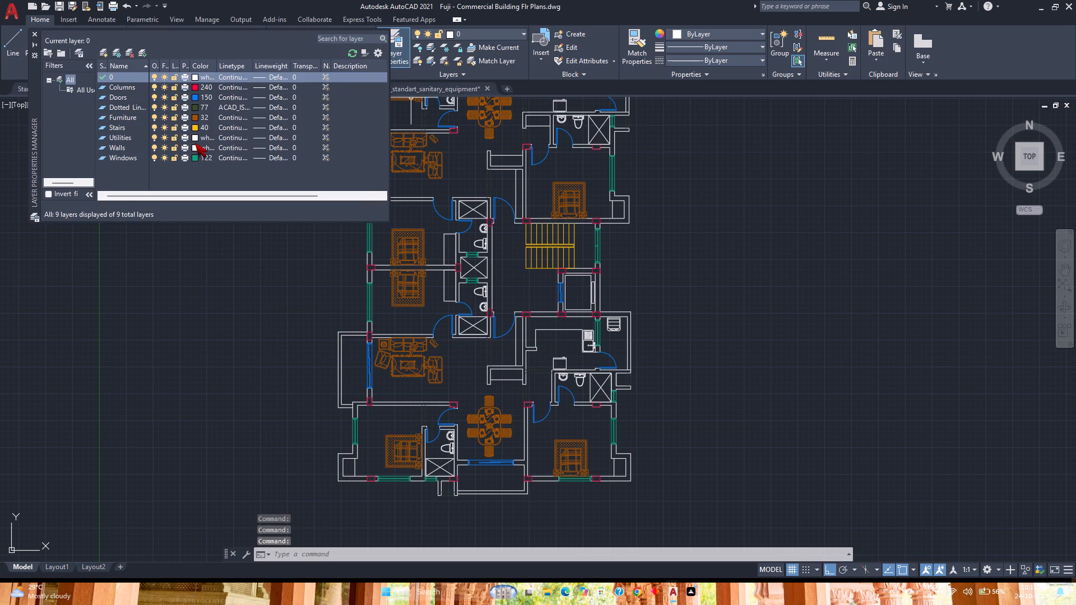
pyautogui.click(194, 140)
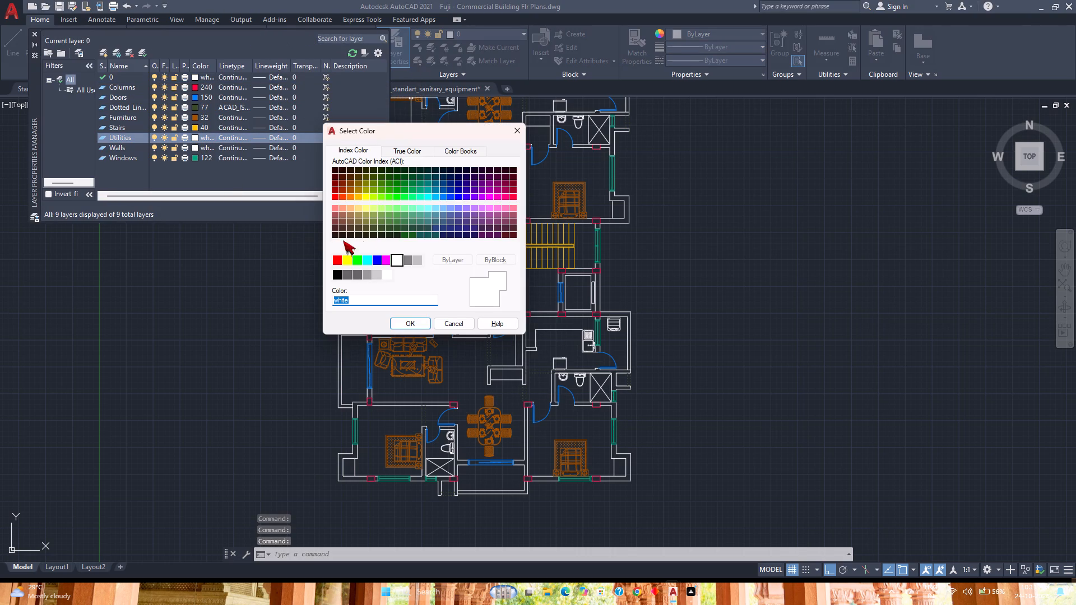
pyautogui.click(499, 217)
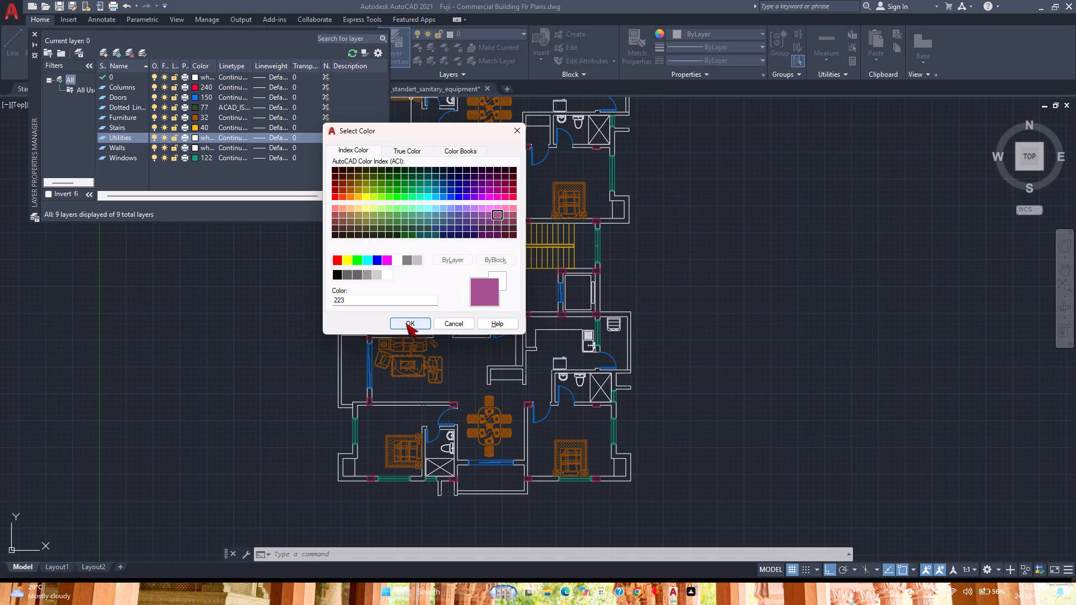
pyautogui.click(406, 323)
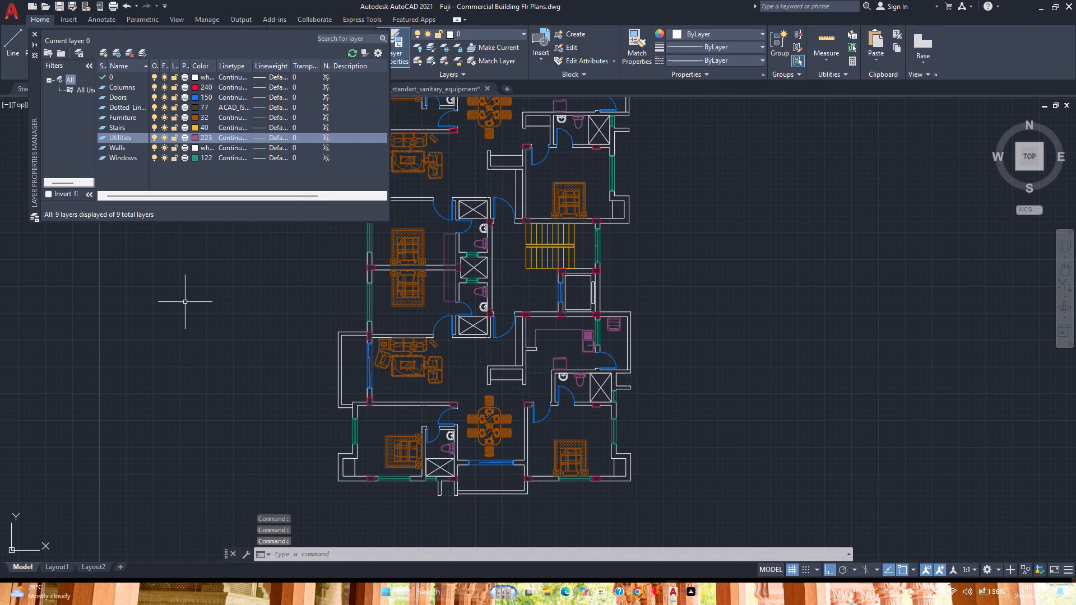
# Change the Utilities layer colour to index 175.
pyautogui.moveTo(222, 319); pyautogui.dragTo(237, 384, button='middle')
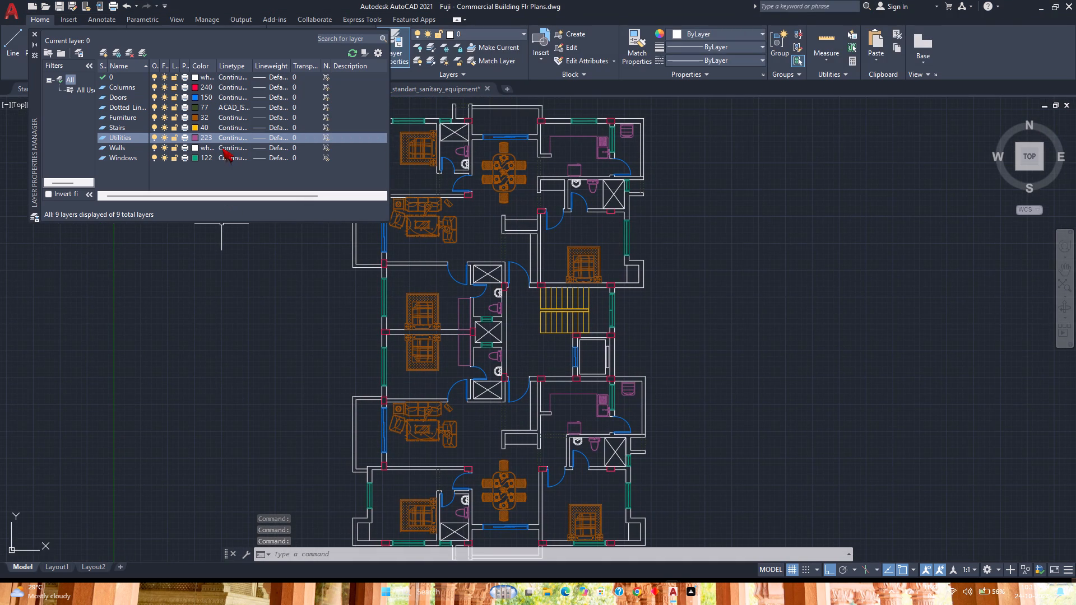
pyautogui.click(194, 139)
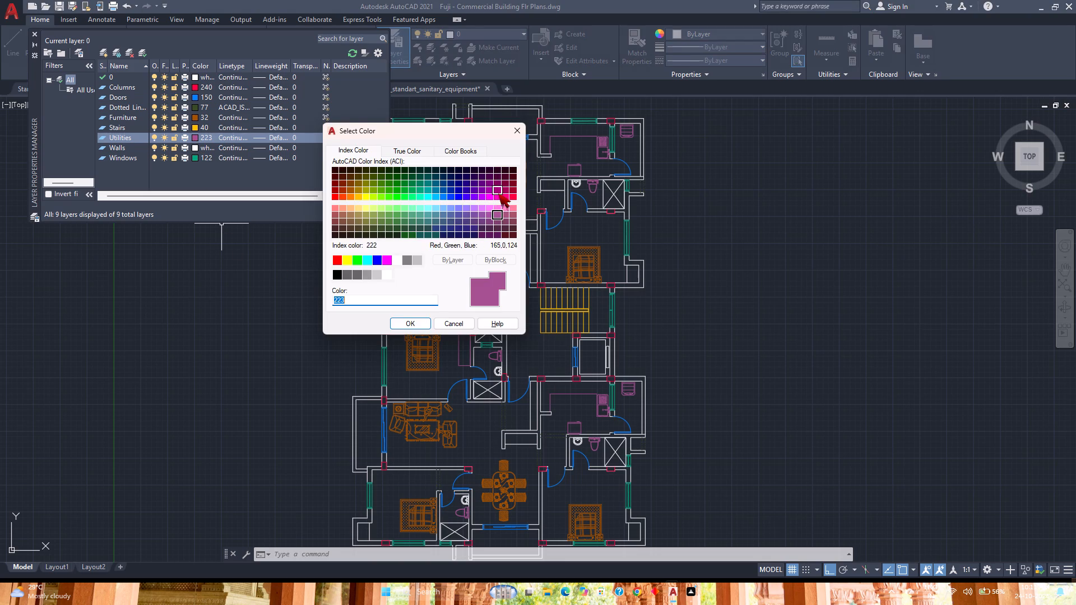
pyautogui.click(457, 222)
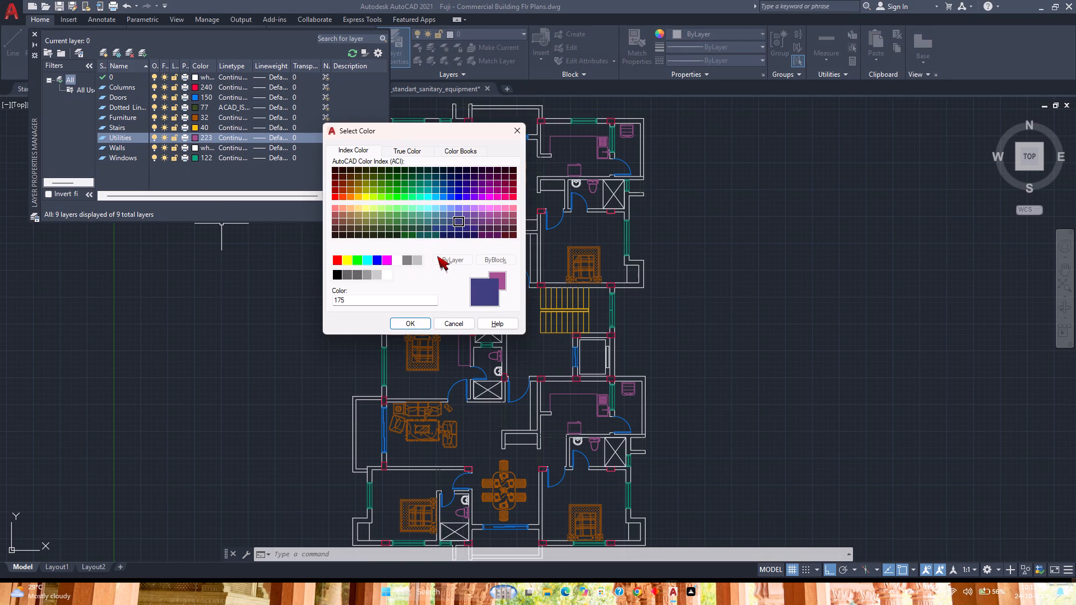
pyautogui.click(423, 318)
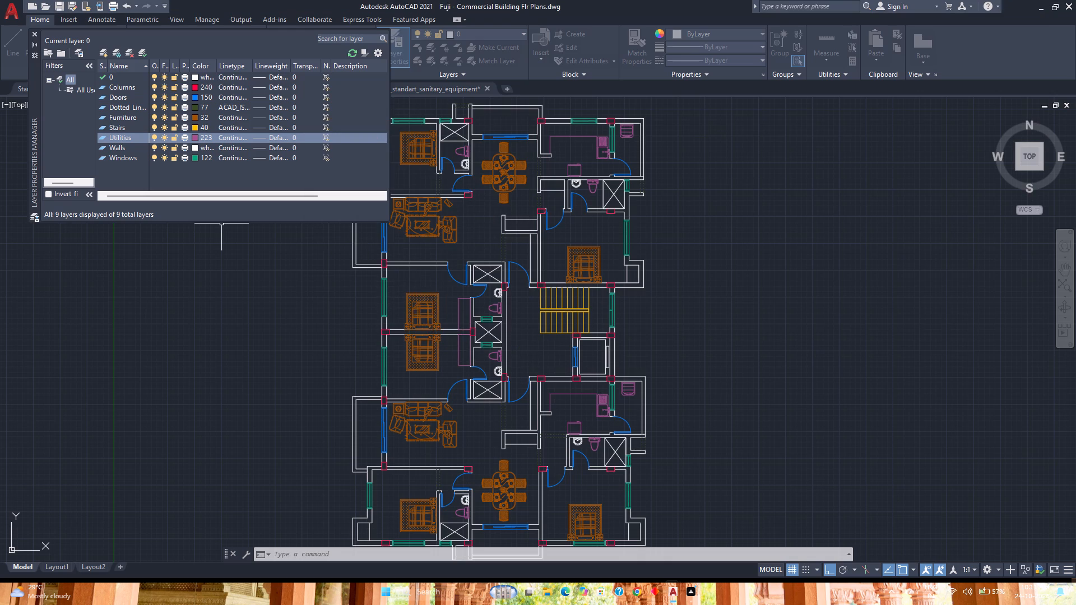
# Change the Utilities layer colour to index 55.
pyautogui.scroll(-1, 414, 342)
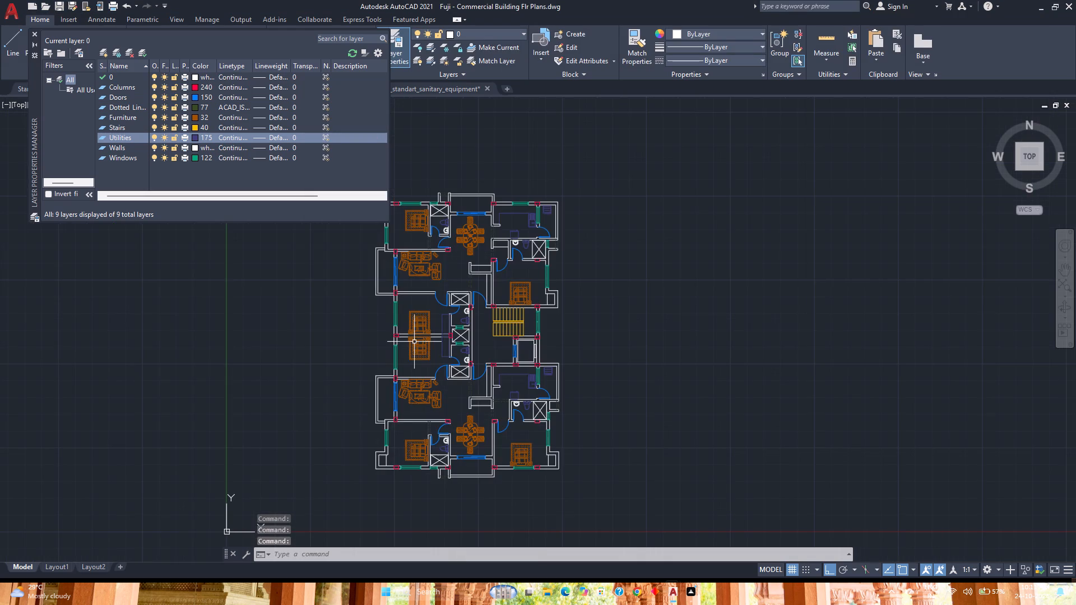
pyautogui.scroll(2, 421, 343)
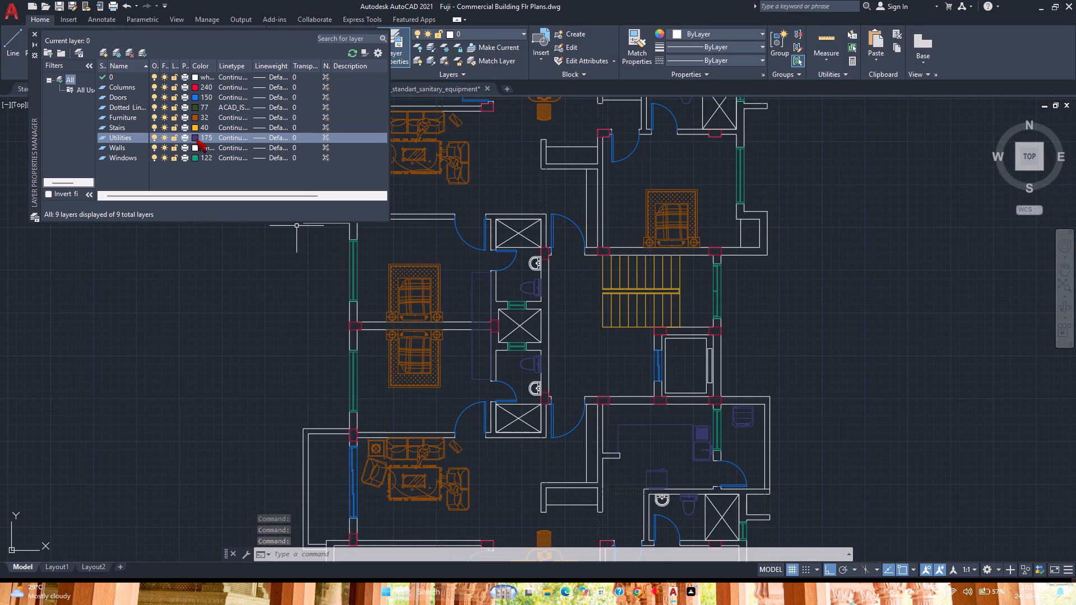
pyautogui.click(196, 138)
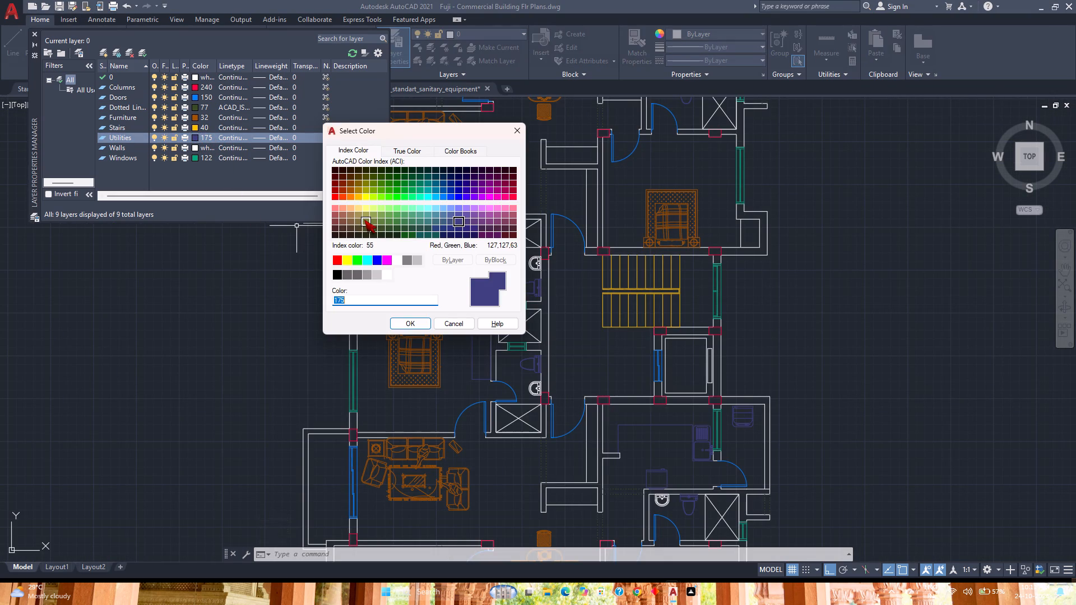
pyautogui.click(364, 220)
pyautogui.click(399, 325)
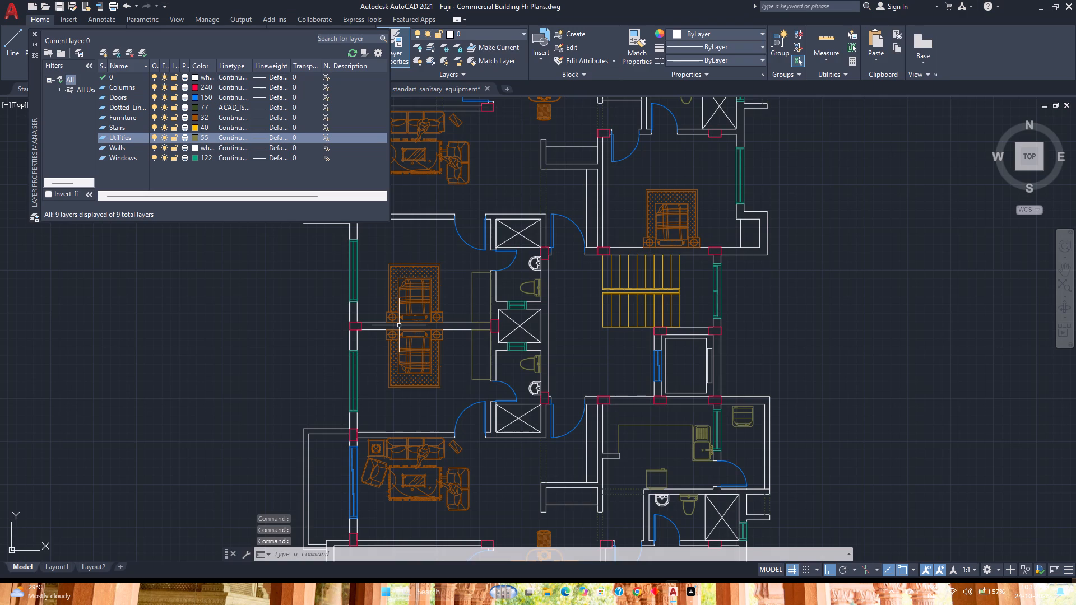
# Examine how the recoloured Utilities fixtures read against the rest of the floor plan across both units.
pyautogui.scroll(-1, 373, 337)
pyautogui.moveTo(373, 337); pyautogui.dragTo(460, 373, button='middle')
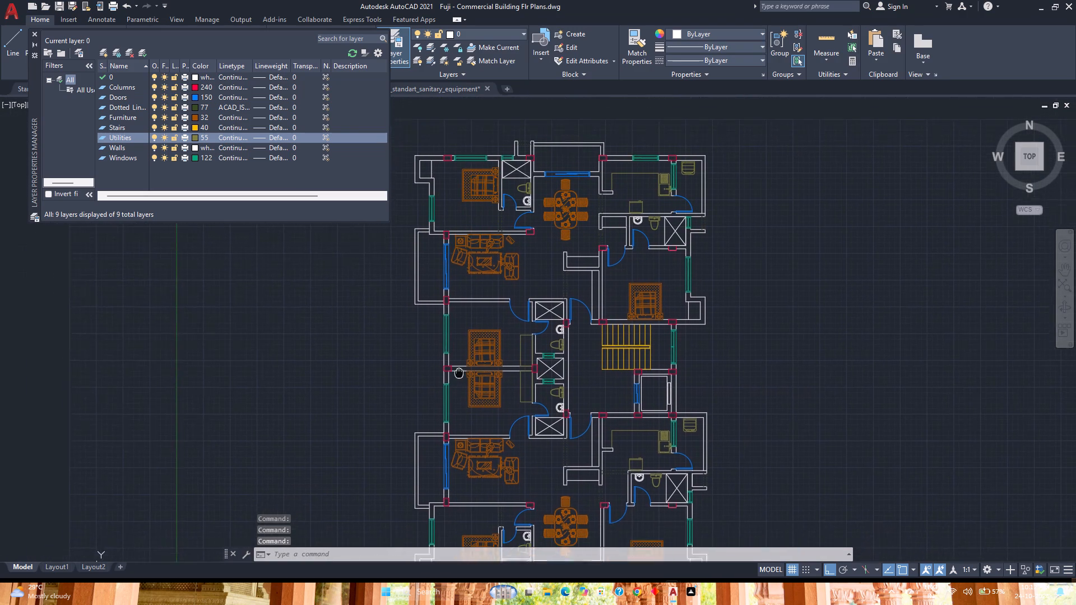
pyautogui.moveTo(460, 373); pyautogui.dragTo(466, 363, button='middle')
pyautogui.middleClick(466, 363)
pyautogui.scroll(-1, 466, 363)
pyautogui.scroll(1, 581, 380)
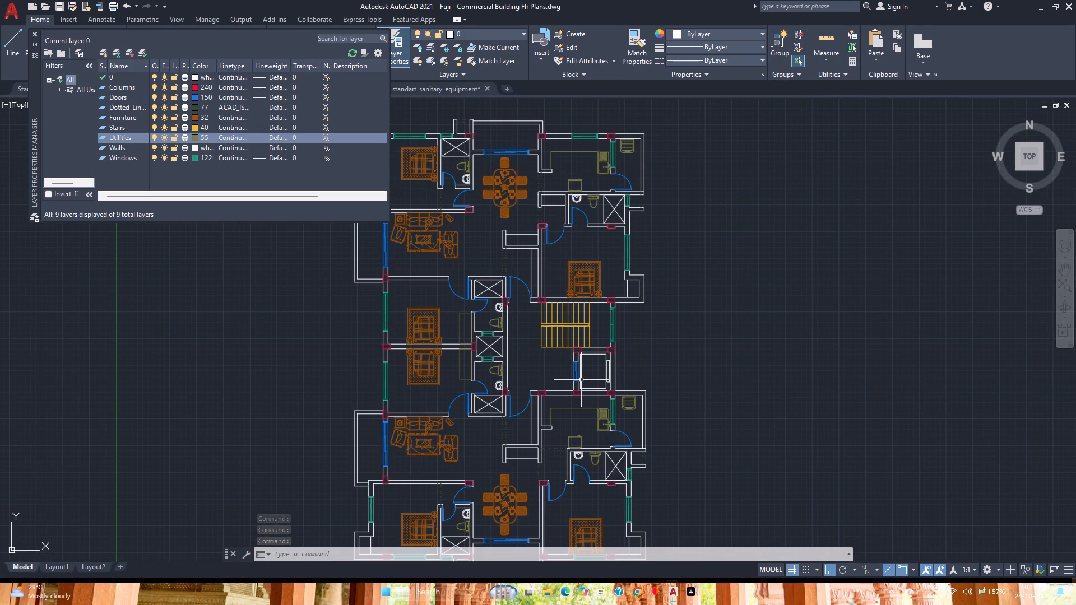
pyautogui.moveTo(581, 380); pyautogui.dragTo(572, 358, button='middle')
pyautogui.middleClick(572, 358)
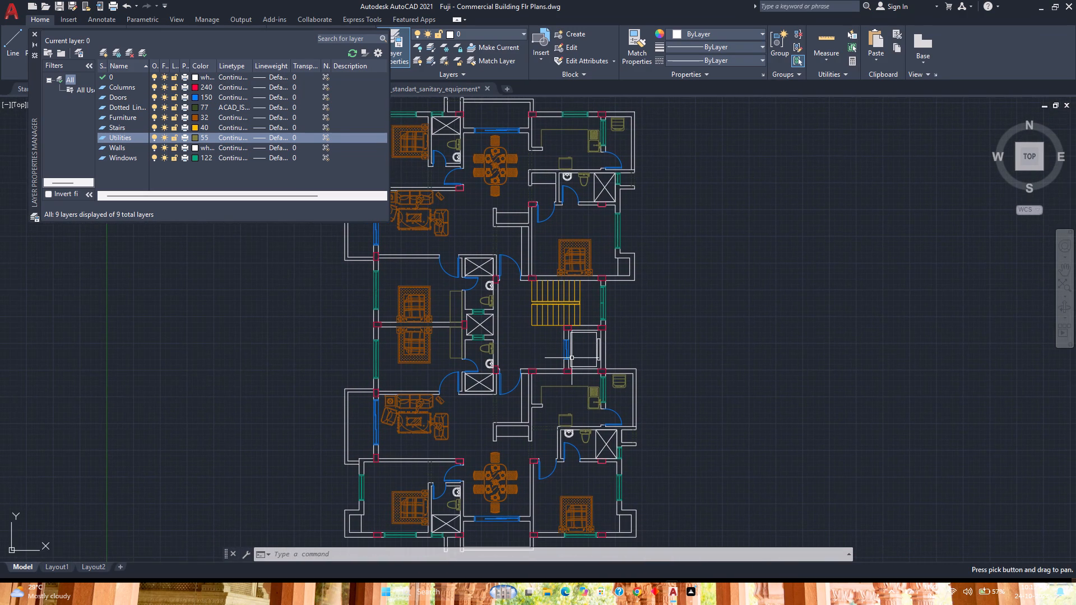
pyautogui.scroll(-2, 572, 358)
pyautogui.scroll(2, 572, 358)
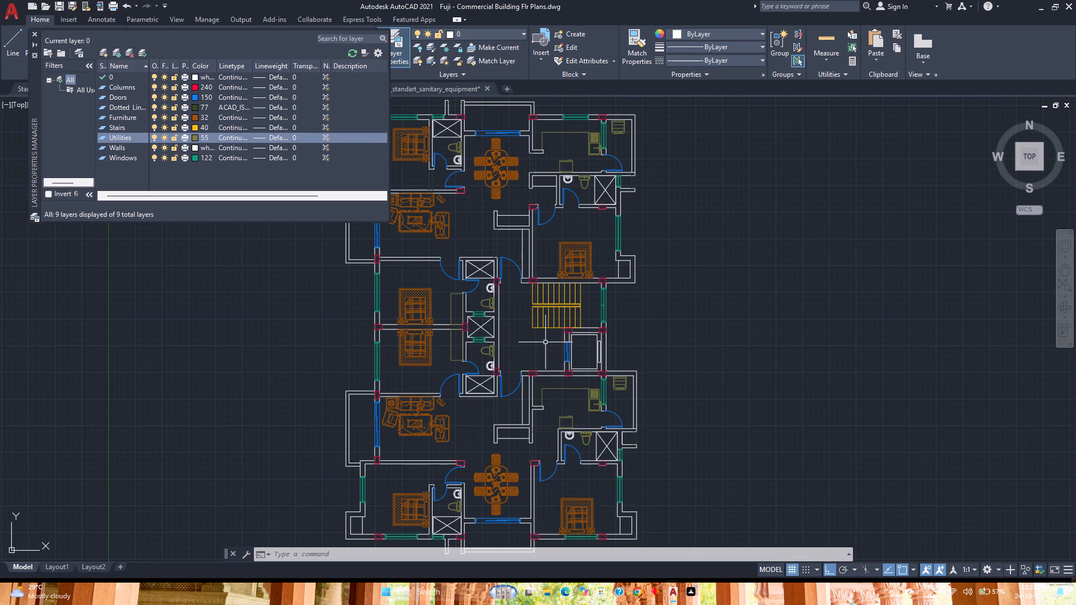
pyautogui.scroll(-1, 535, 334)
pyautogui.scroll(2, 554, 280)
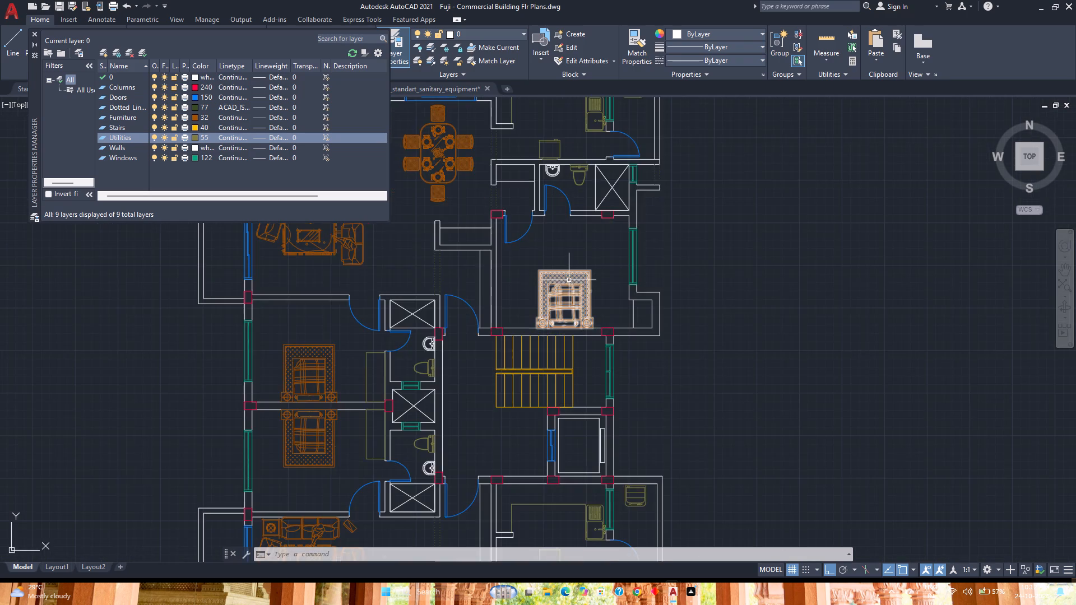
pyautogui.scroll(3, 569, 282)
pyautogui.scroll(-4, 569, 282)
pyautogui.moveTo(567, 287); pyautogui.dragTo(610, 317, button='middle')
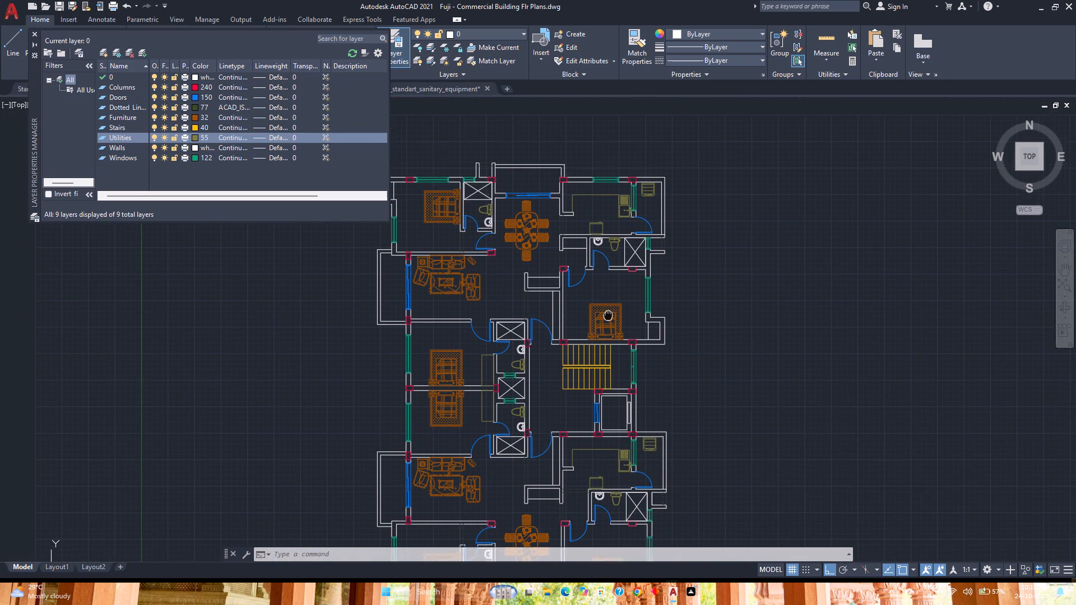
pyautogui.moveTo(610, 317); pyautogui.dragTo(611, 317, button='middle')
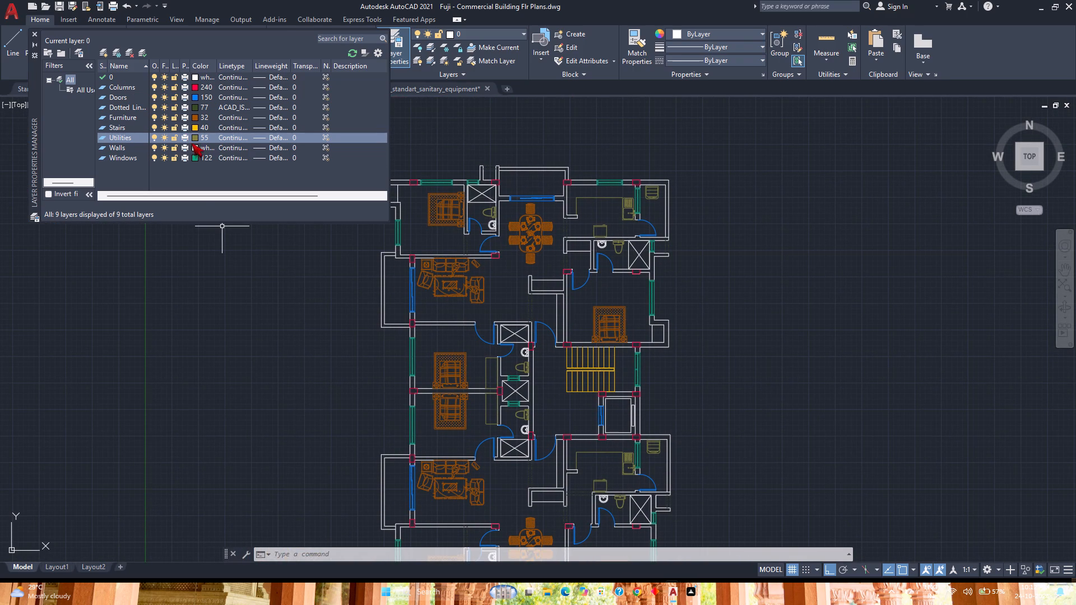
# Set the Walls layer colour to index 200 and close the Layer Properties Manager.
pyautogui.click(193, 147)
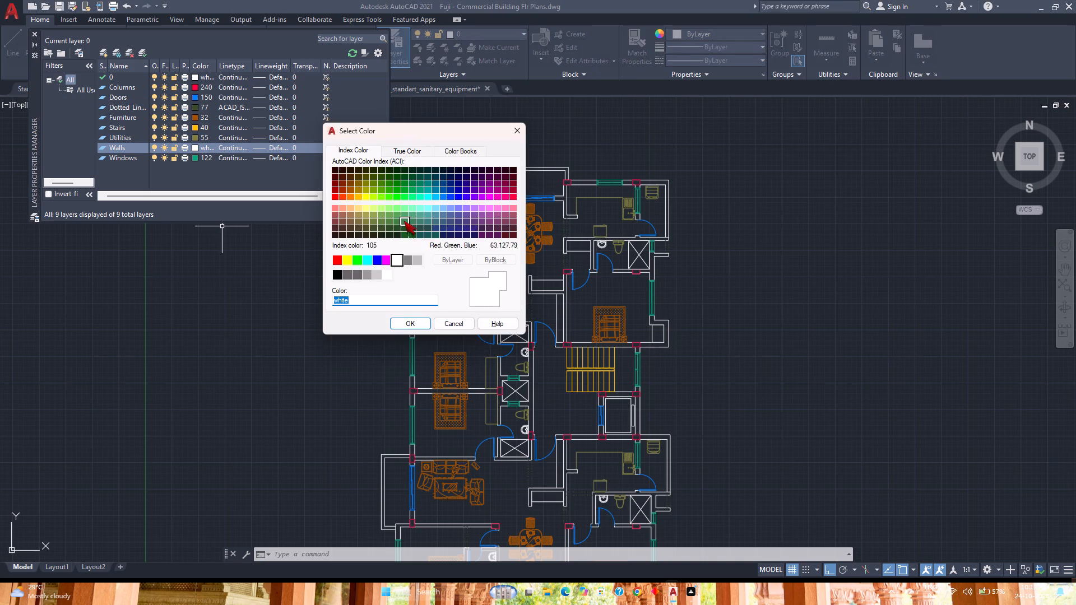
pyautogui.click(481, 198)
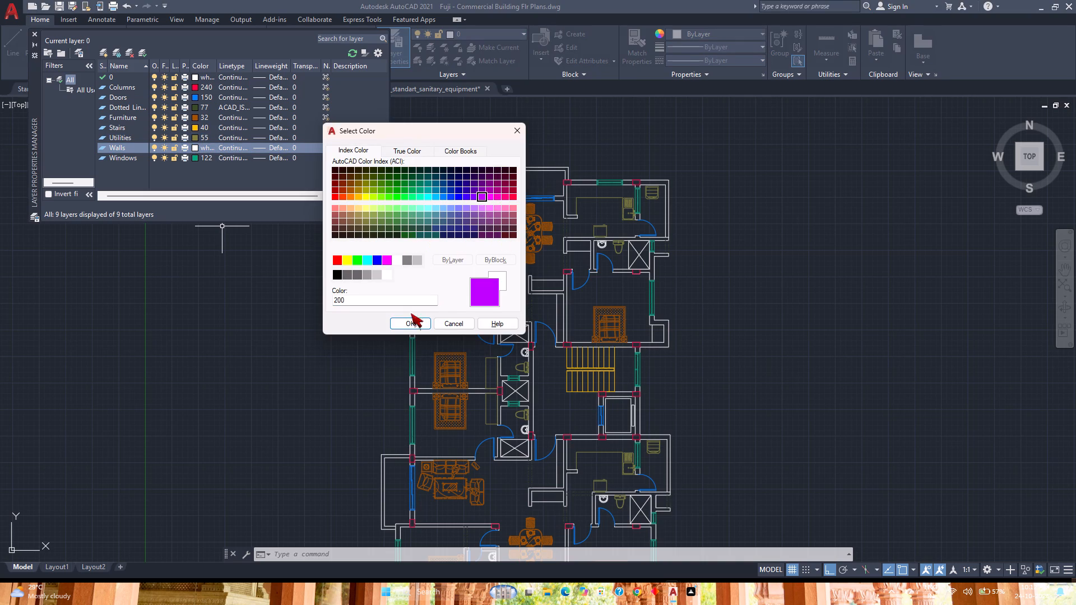
pyautogui.click(410, 324)
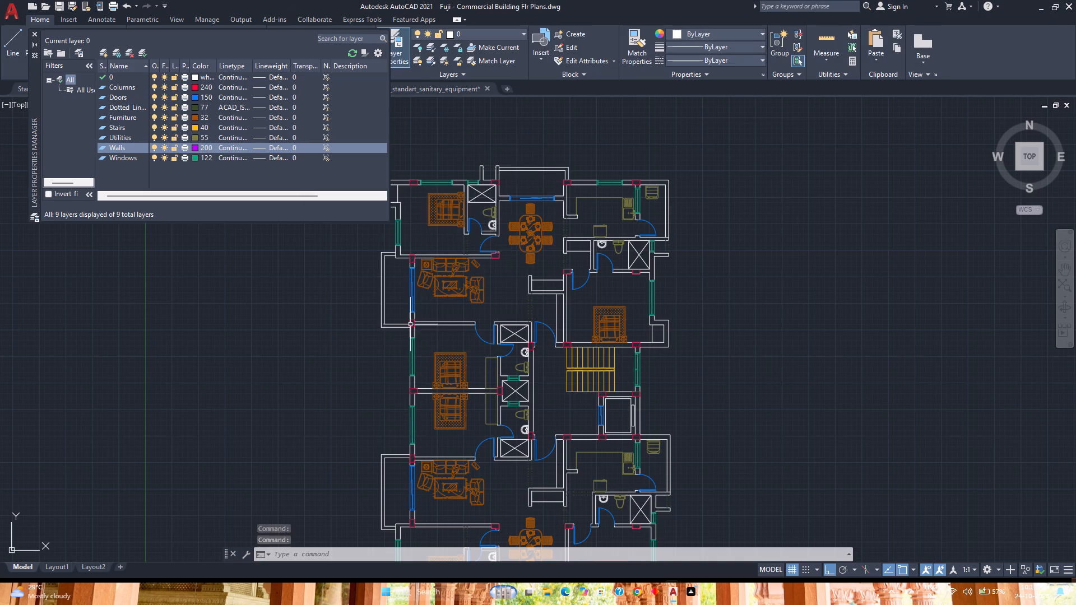
pyautogui.click(35, 35)
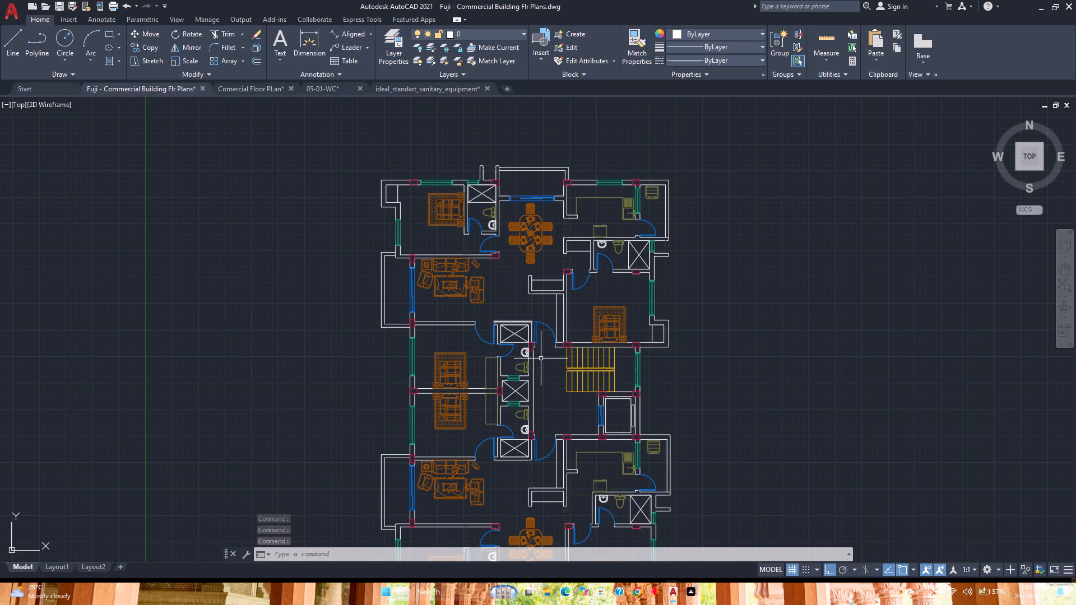
# Turn off the Columns, Doors, Dotted Lines, Furniture, Stairs, Utilities and Windows layers, leaving layer 0 and Walls on.
pyautogui.moveTo(541, 359); pyautogui.dragTo(469, 277, button='middle')
pyautogui.middleClick(469, 277)
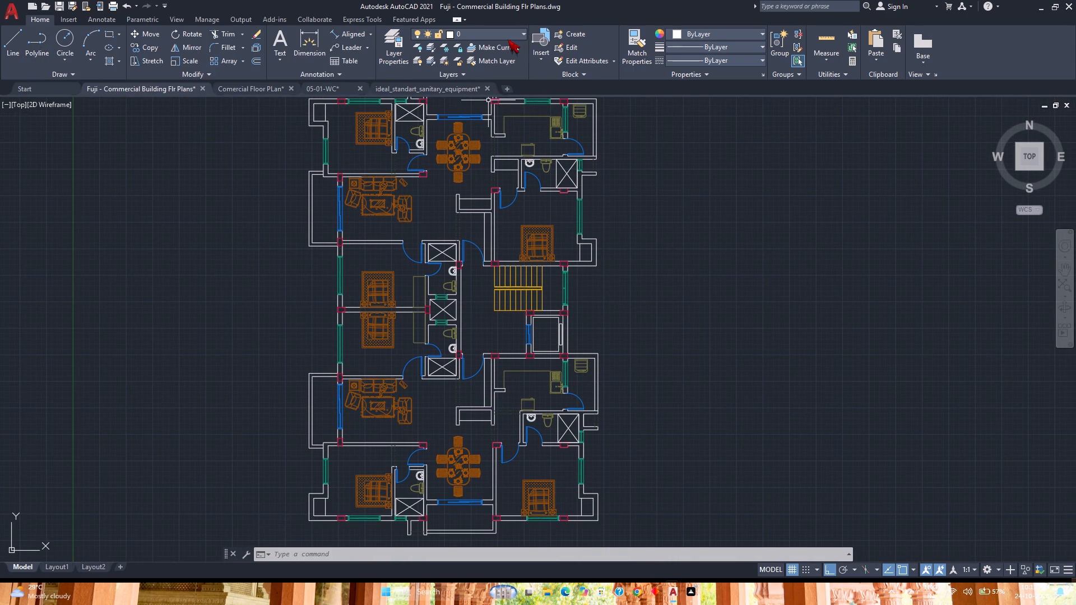
pyautogui.click(508, 39)
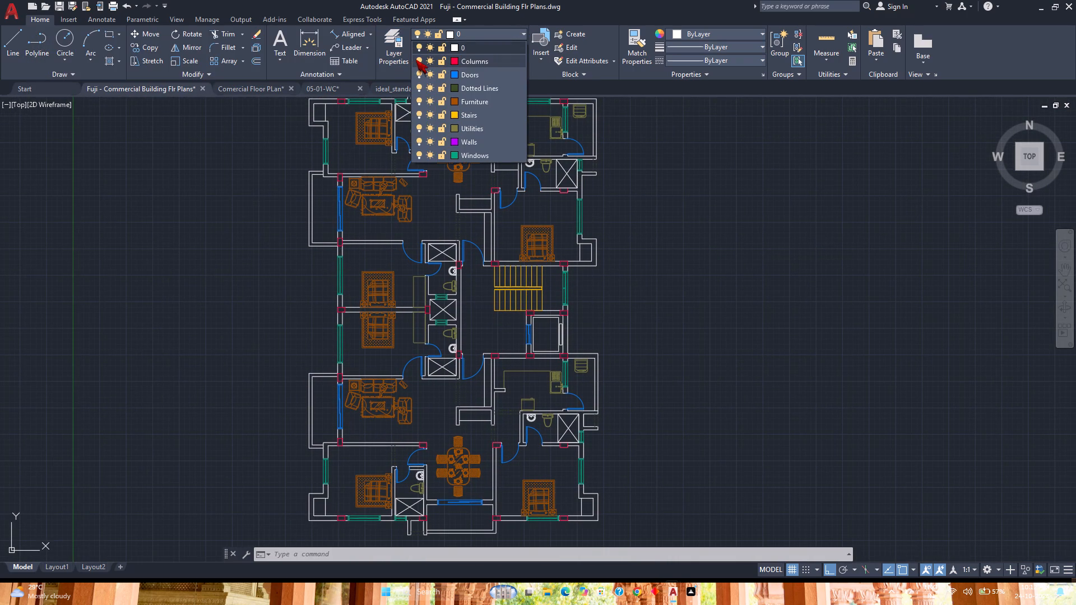
pyautogui.click(417, 58)
pyautogui.click(420, 73)
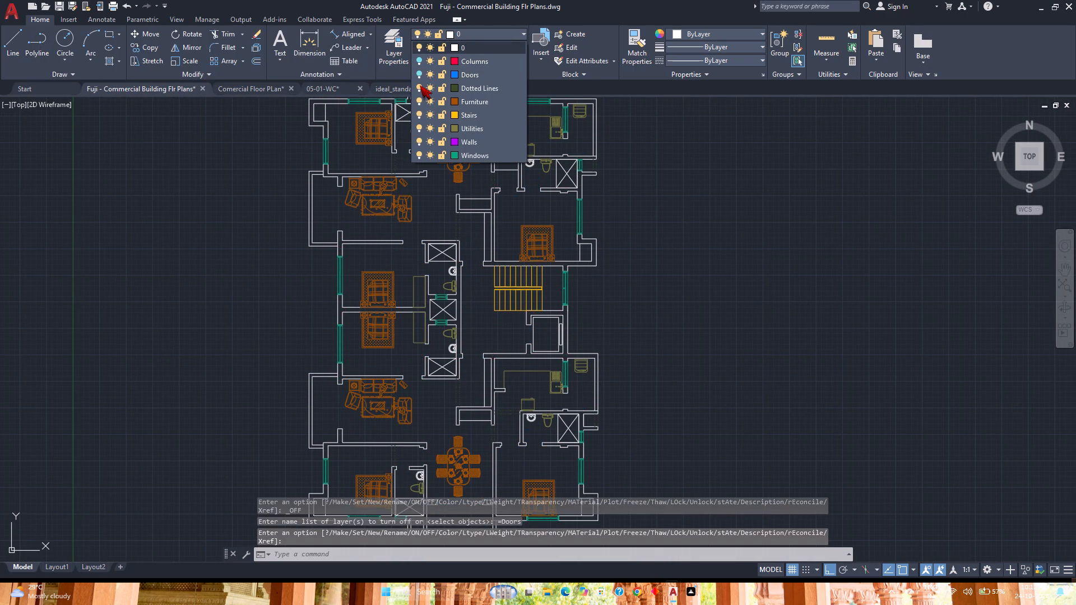
pyautogui.click(420, 85)
pyautogui.click(419, 103)
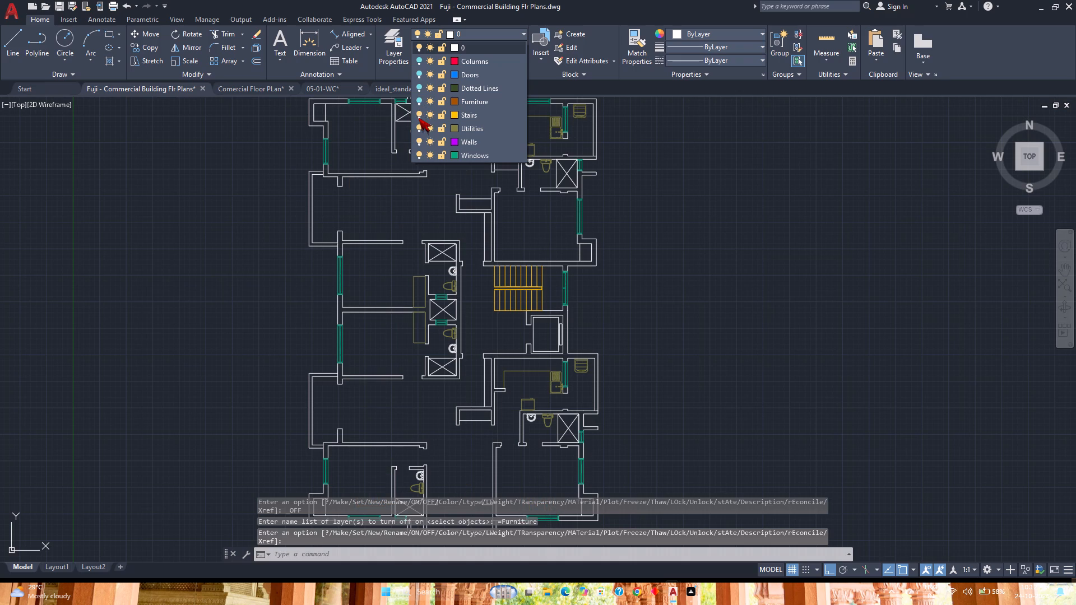
pyautogui.click(419, 118)
pyautogui.click(418, 125)
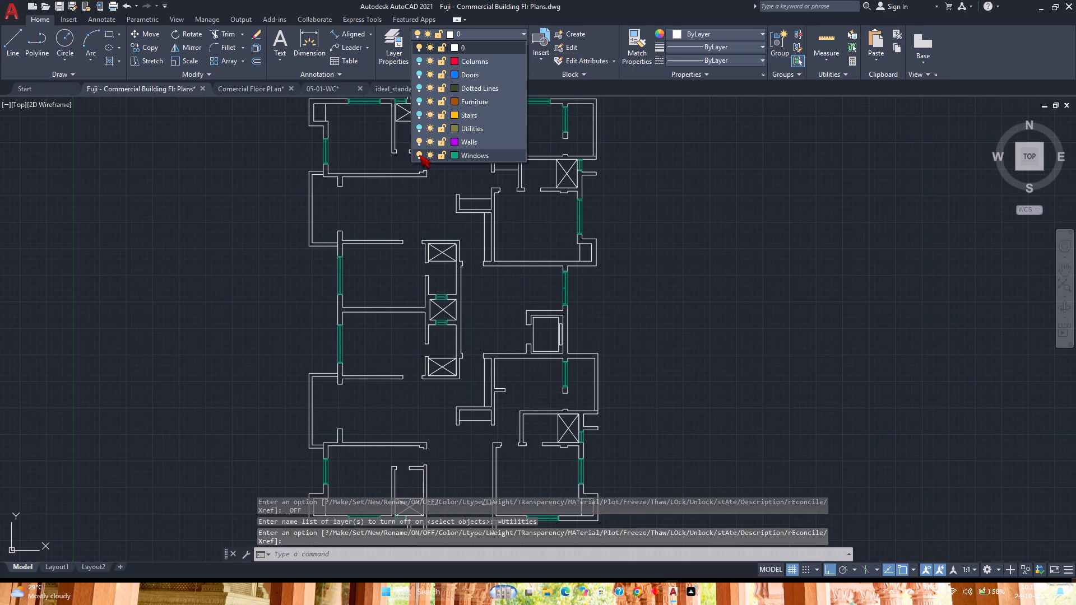
pyautogui.click(419, 155)
pyautogui.click(105, 253)
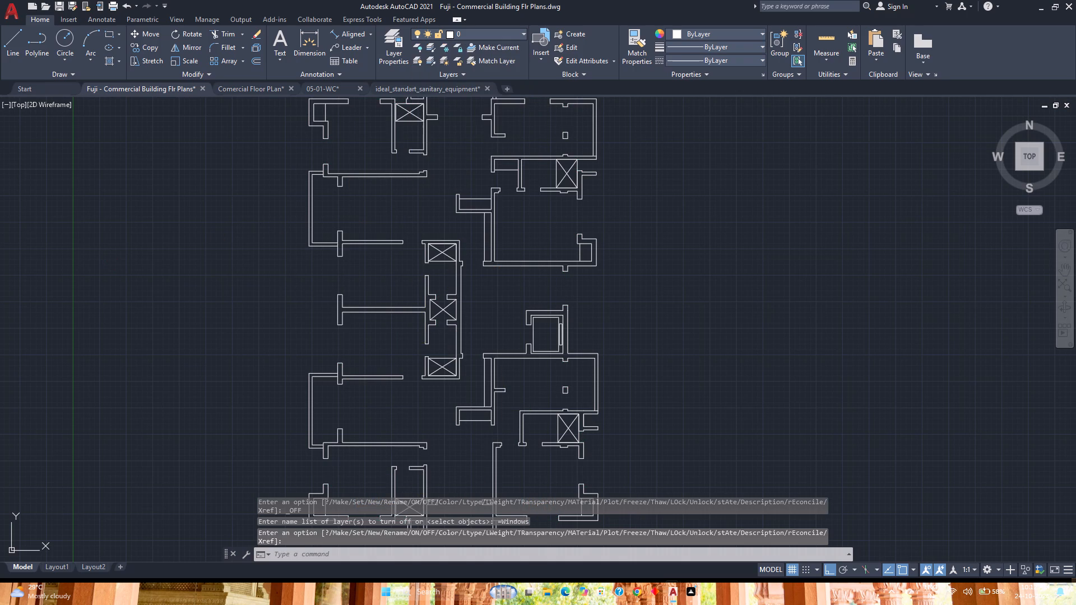
pyautogui.scroll(-1, 116, 252)
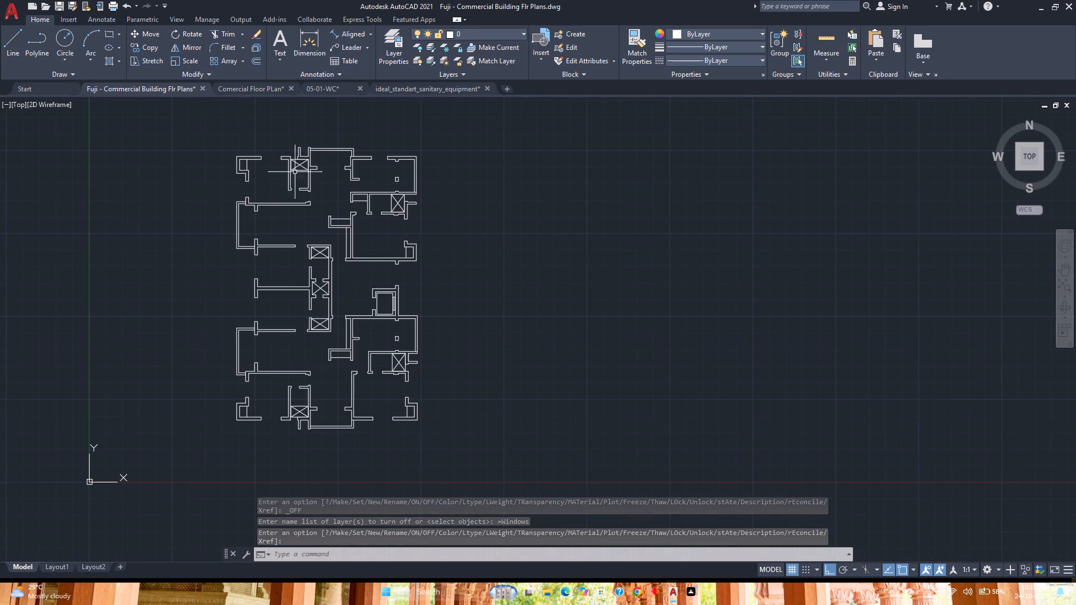
# Create a new layer named Shower Areas in the Layer Properties Manager.
pyautogui.click(393, 52)
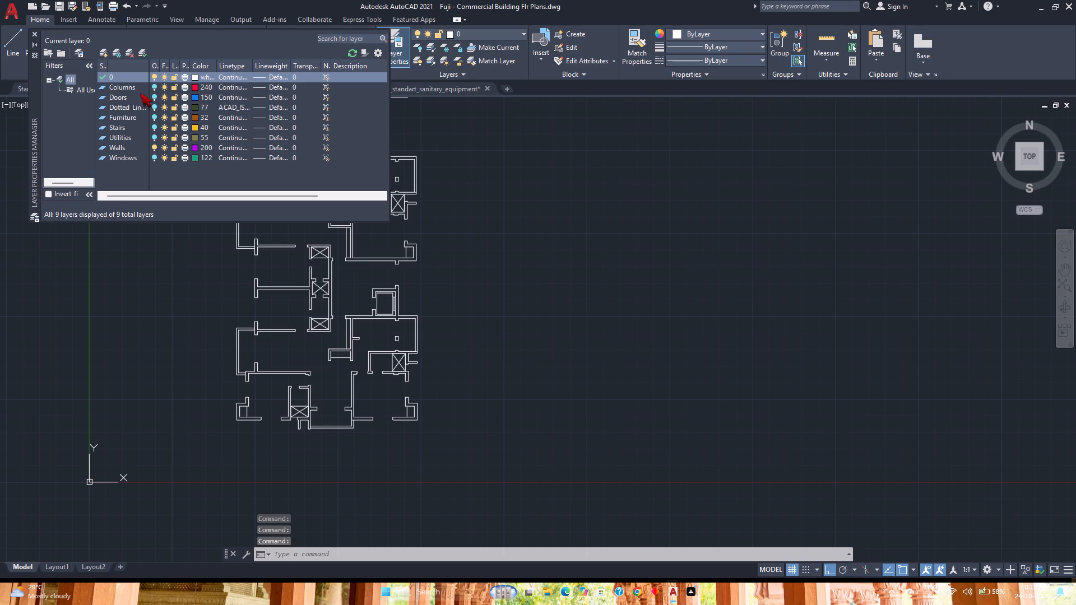
pyautogui.click(126, 179)
pyautogui.write('showe')
pyautogui.hotkey('alt', 'n')
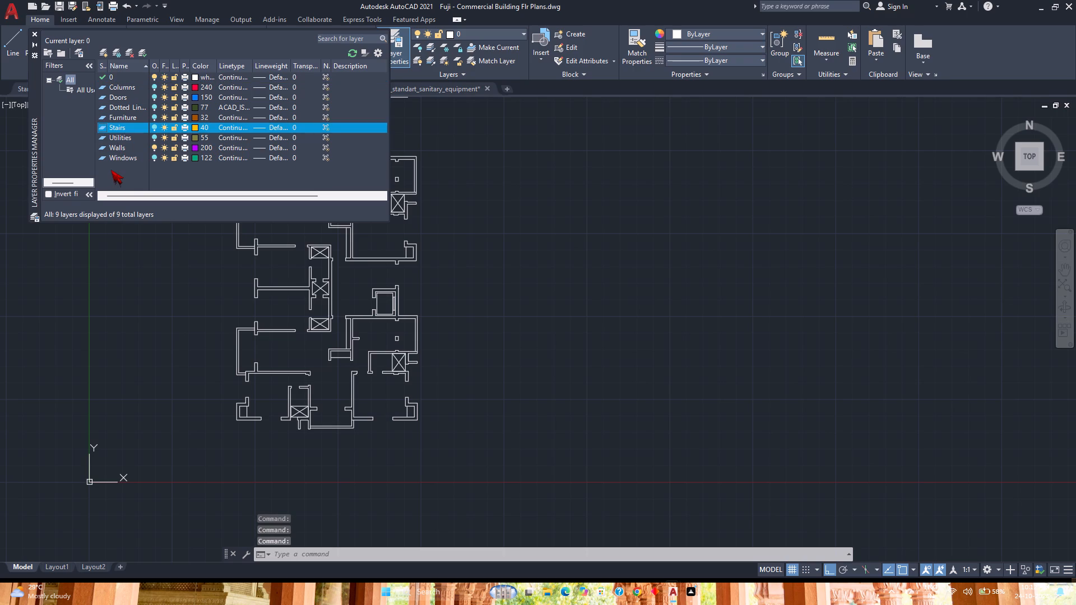
pyautogui.write('Showe')
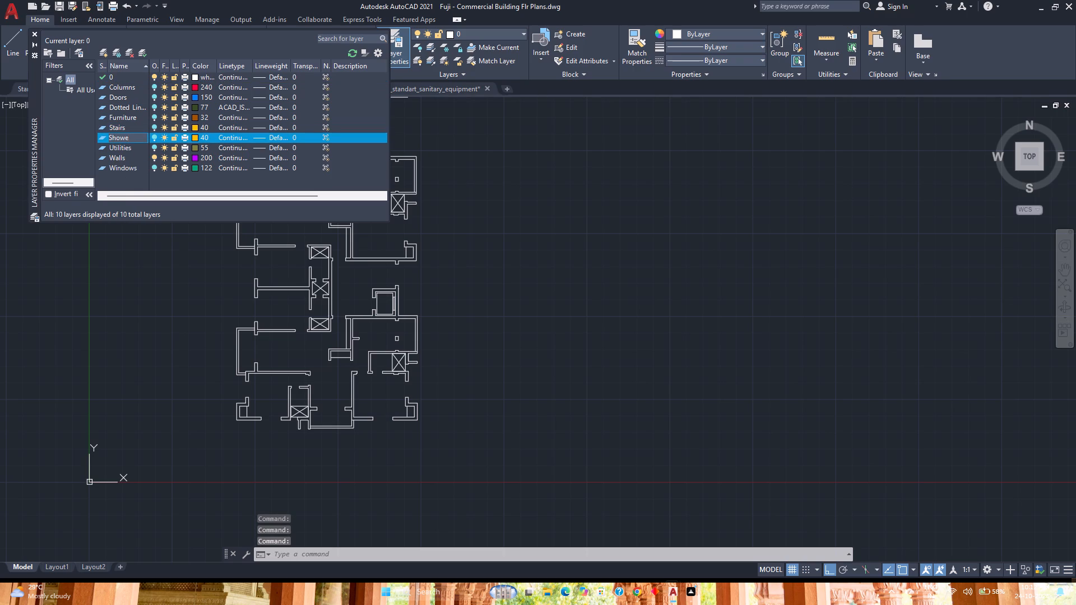
pyautogui.write('r')
pyautogui.press('space')
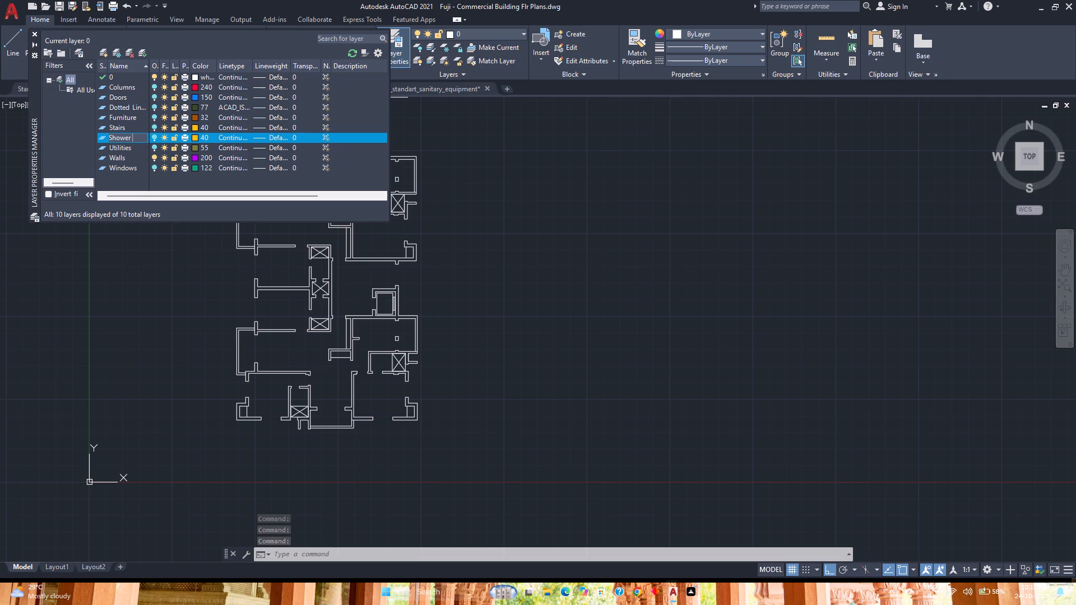
pyautogui.write('Ares')
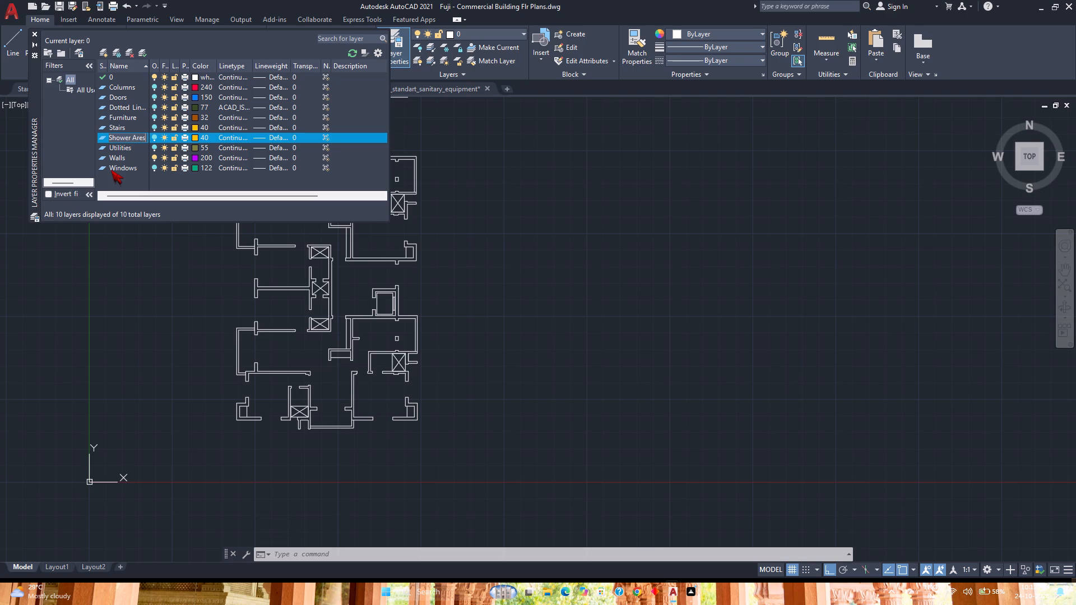
pyautogui.press('BackSpace')
pyautogui.write('as')
pyautogui.press('Return')
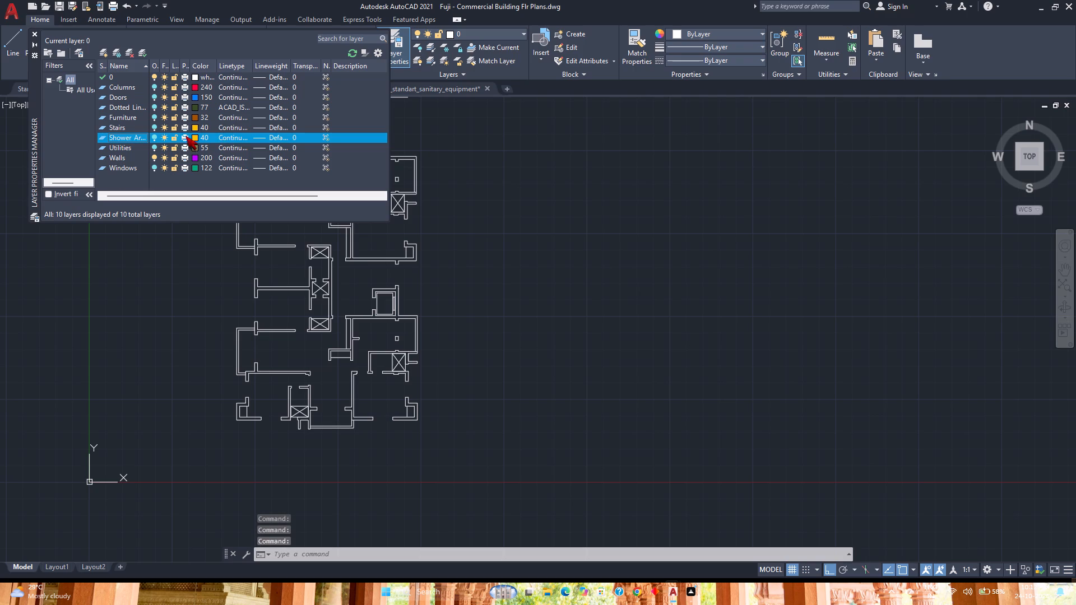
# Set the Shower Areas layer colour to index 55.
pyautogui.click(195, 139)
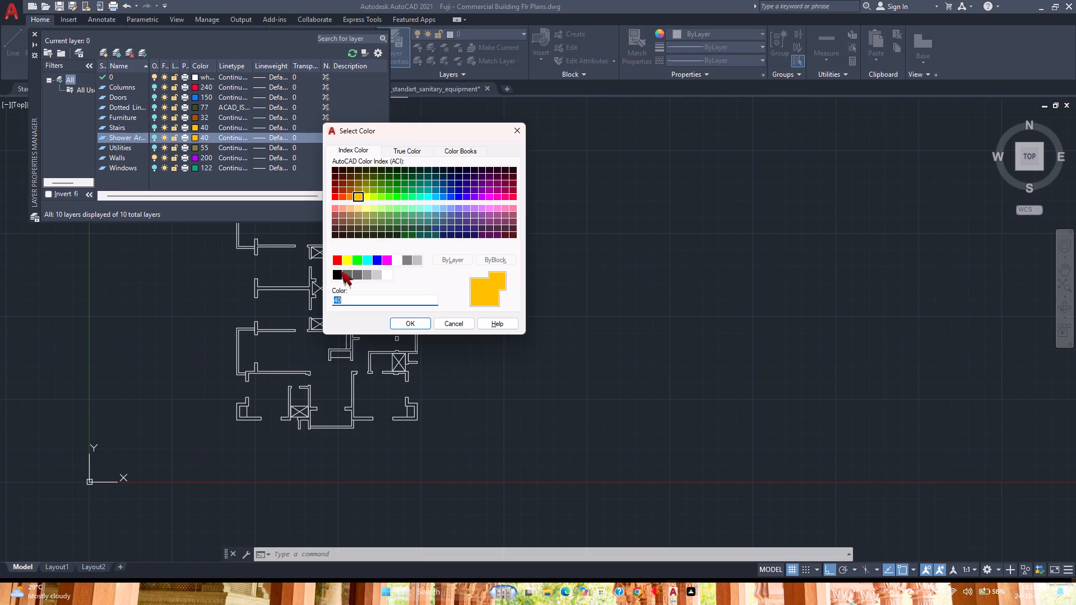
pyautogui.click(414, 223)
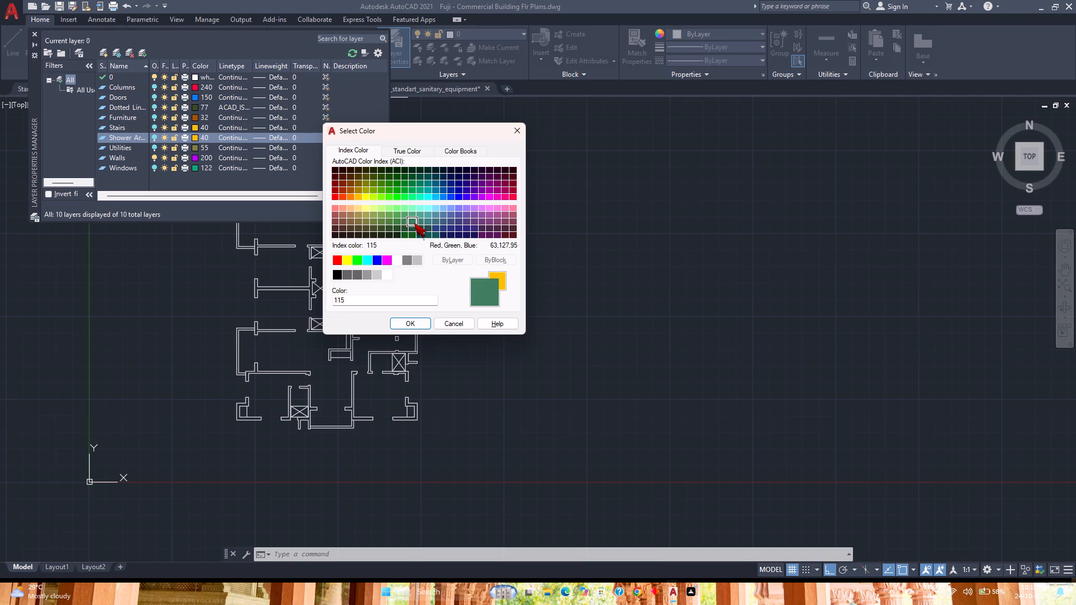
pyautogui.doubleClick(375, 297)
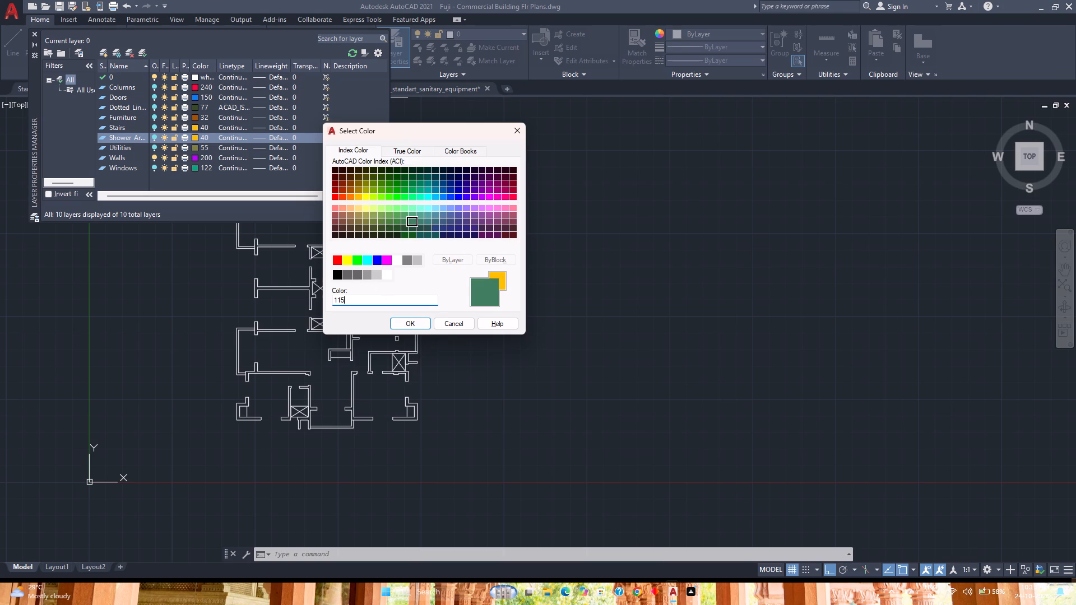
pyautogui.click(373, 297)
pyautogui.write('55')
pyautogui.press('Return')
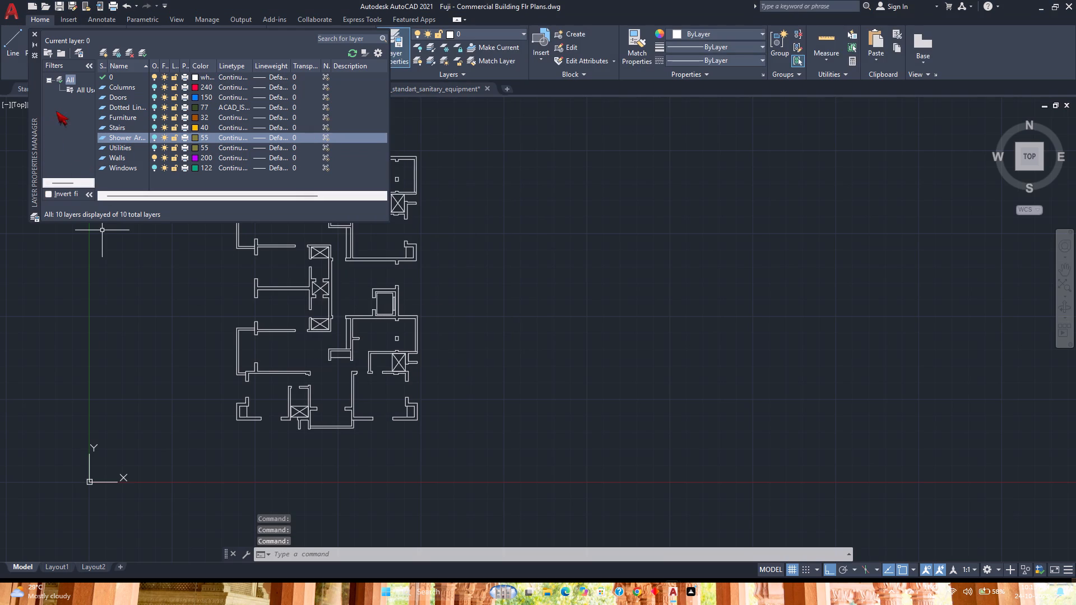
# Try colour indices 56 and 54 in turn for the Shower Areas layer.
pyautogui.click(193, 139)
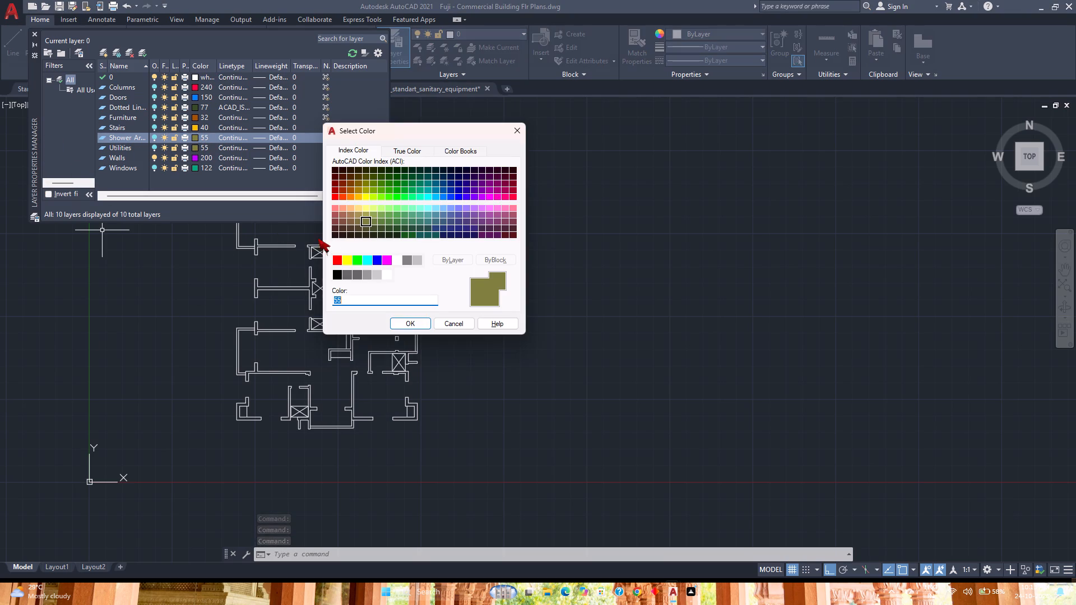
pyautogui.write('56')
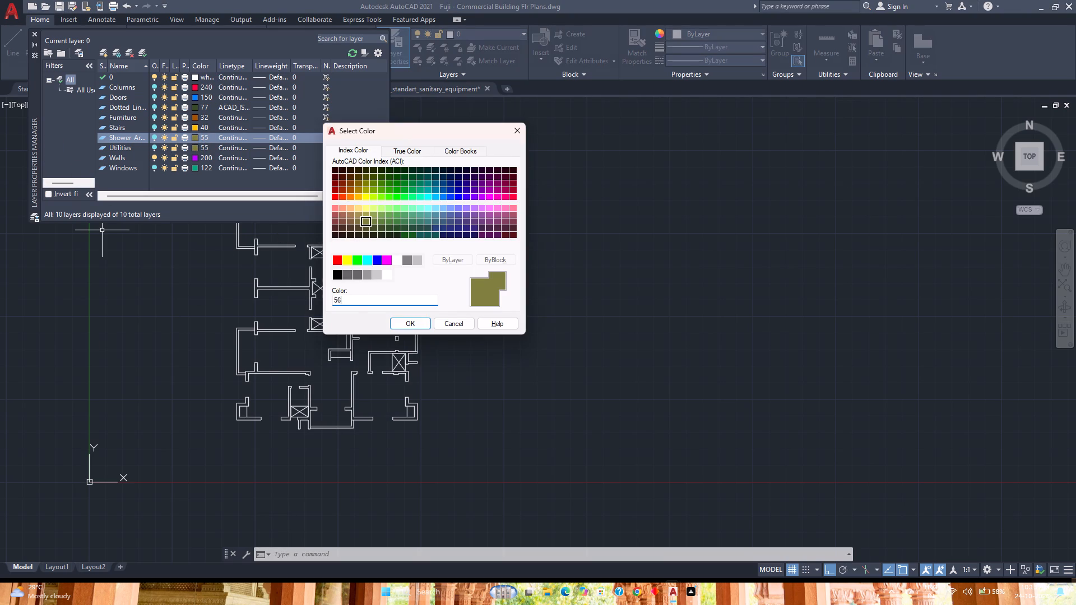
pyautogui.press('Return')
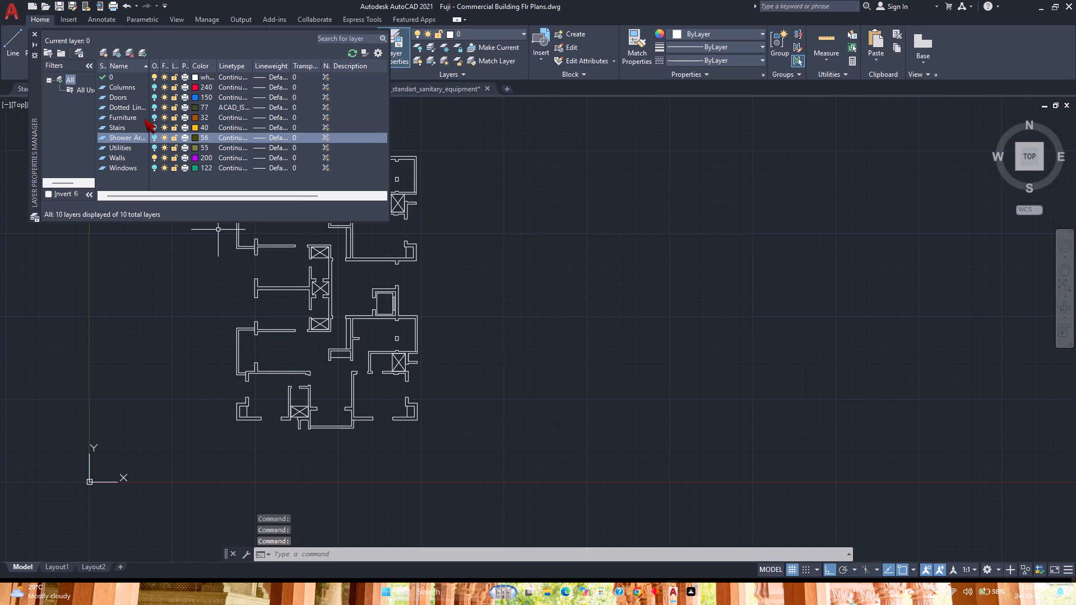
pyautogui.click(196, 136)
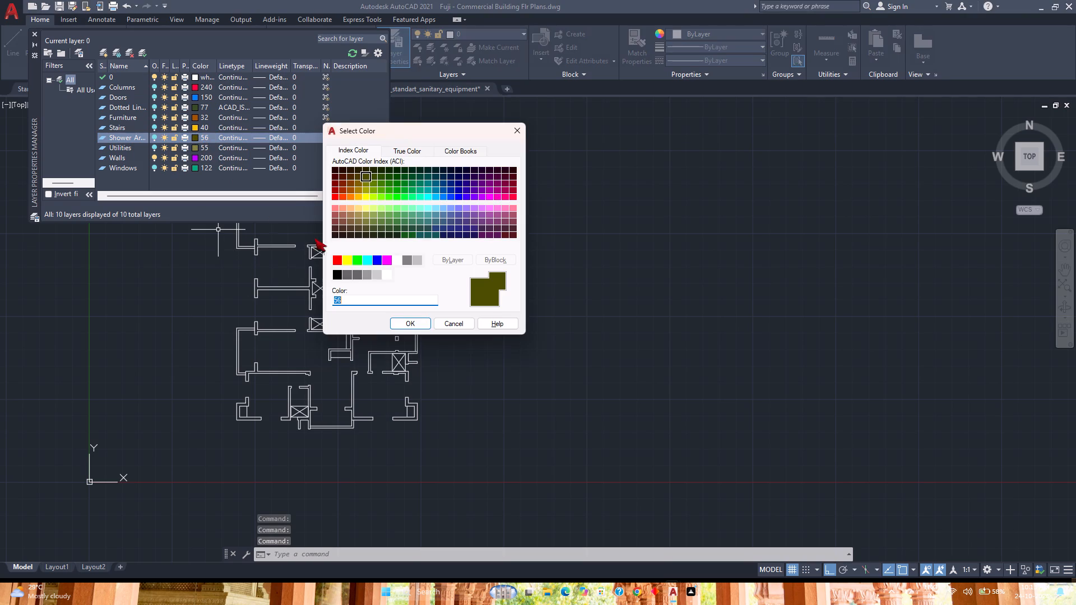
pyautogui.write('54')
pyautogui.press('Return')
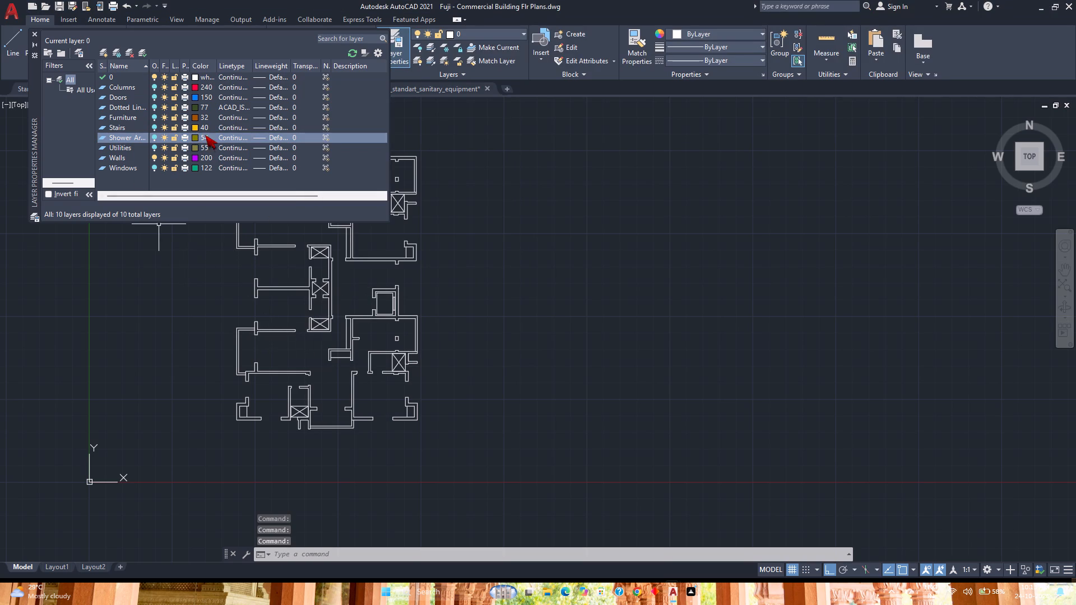
# Set the Shower Areas layer colour to index 53 and close the Layer Properties Manager.
pyautogui.click(195, 139)
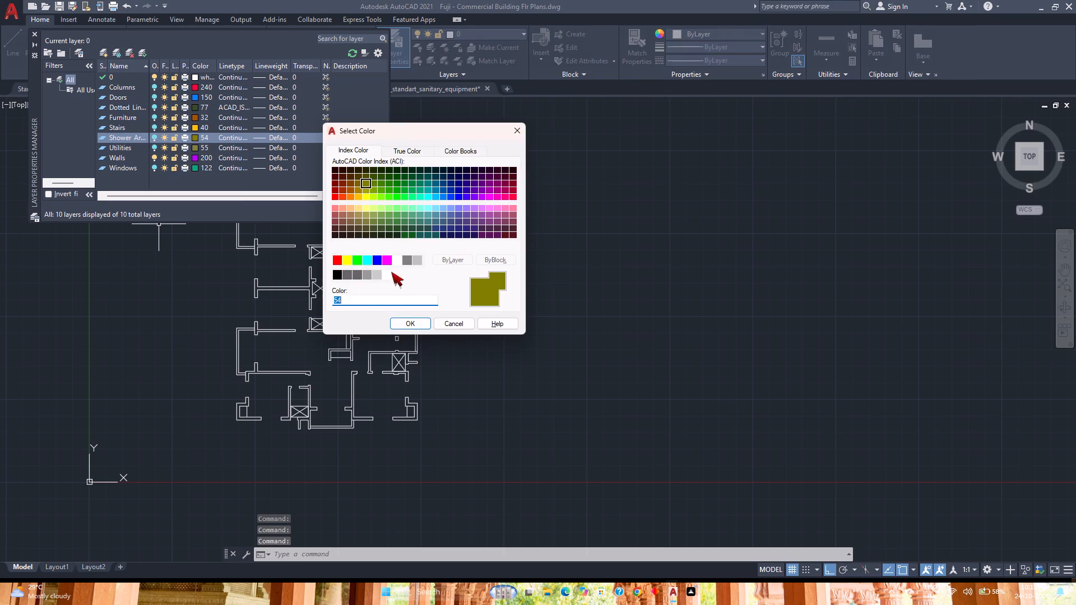
pyautogui.write('53')
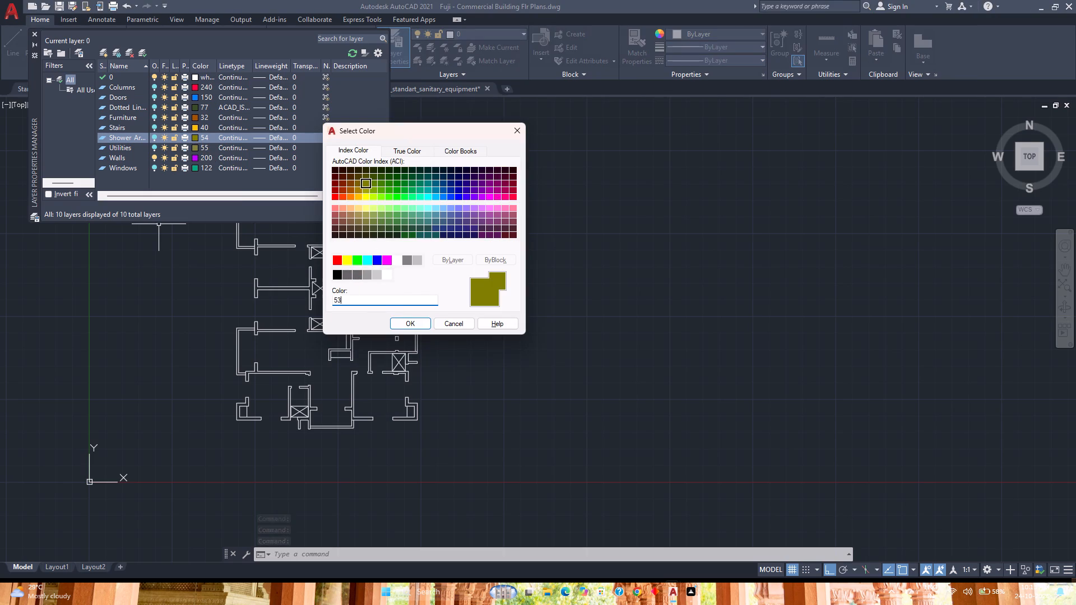
pyautogui.press('Return')
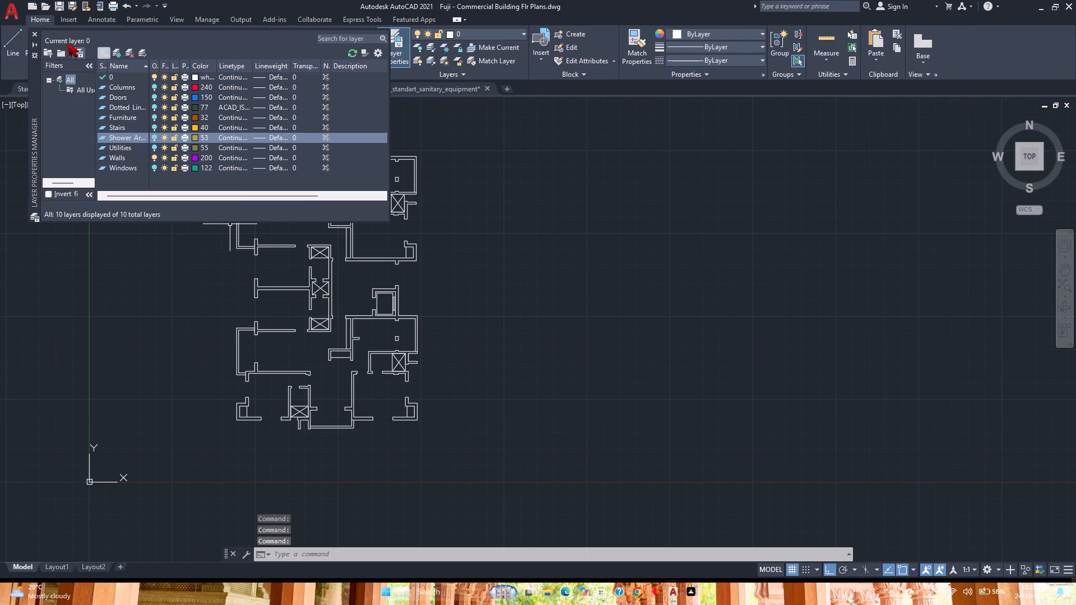
pyautogui.click(33, 31)
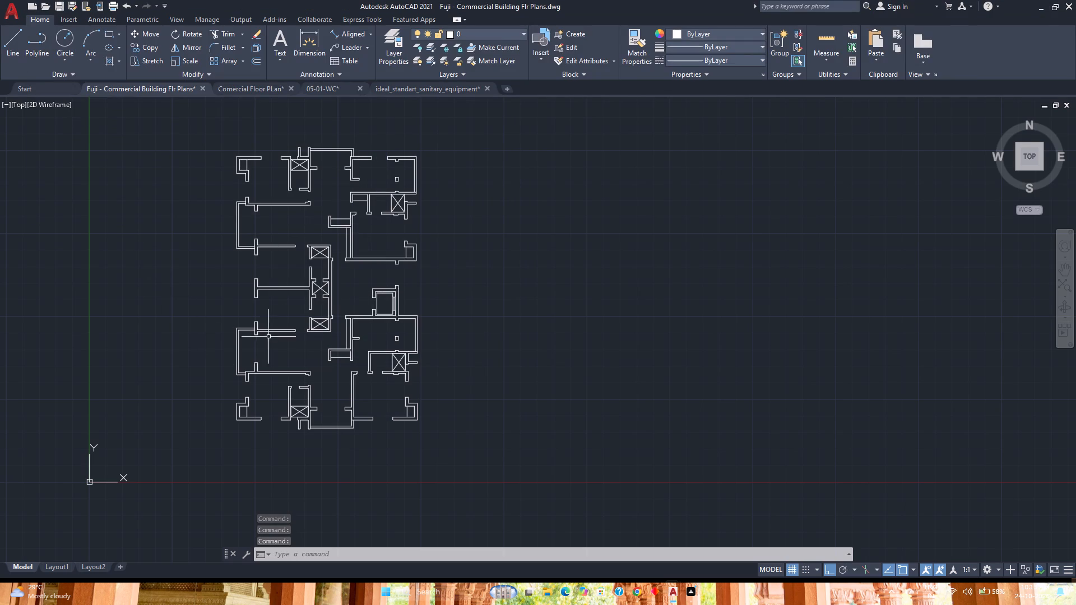
# Move the six crossed shower rectangles in the bathrooms of both units from layer 0 to the Shower Areas layer.
pyautogui.scroll(2, 282, 322)
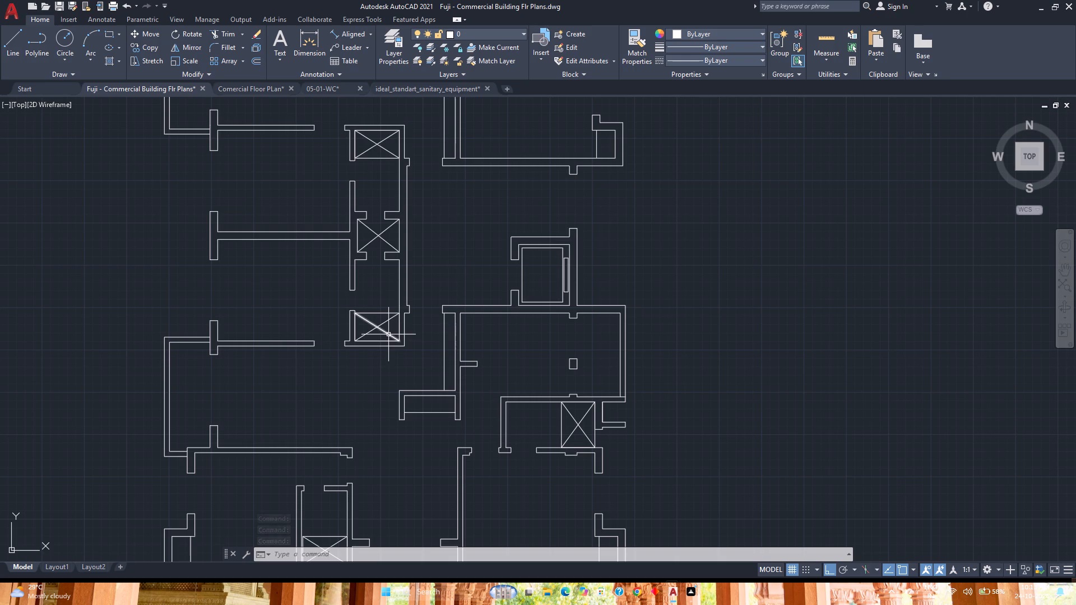
pyautogui.click(391, 328)
pyautogui.click(359, 296)
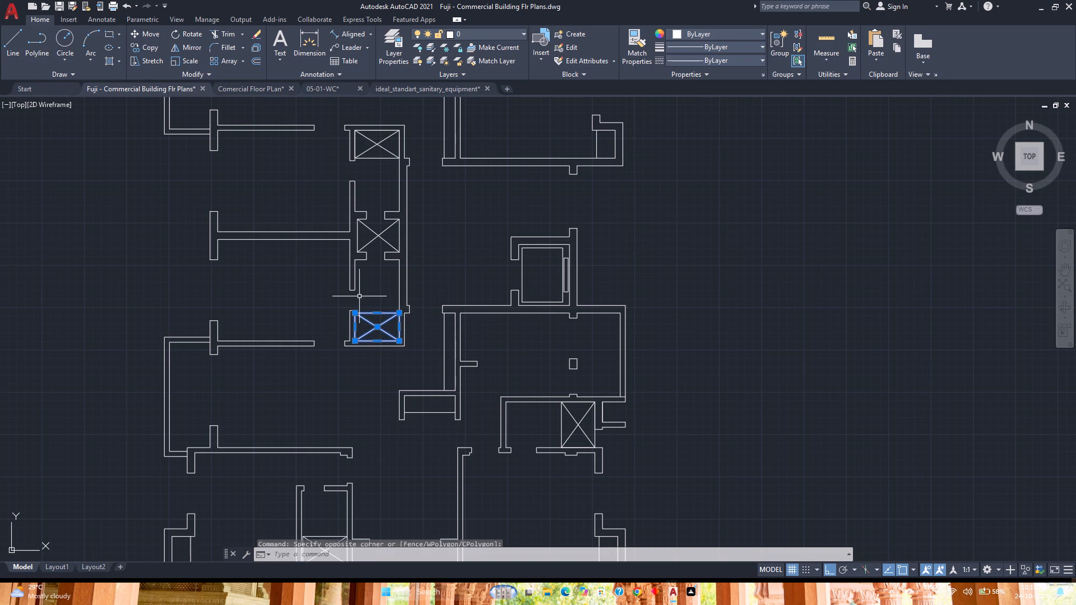
pyautogui.click(381, 163)
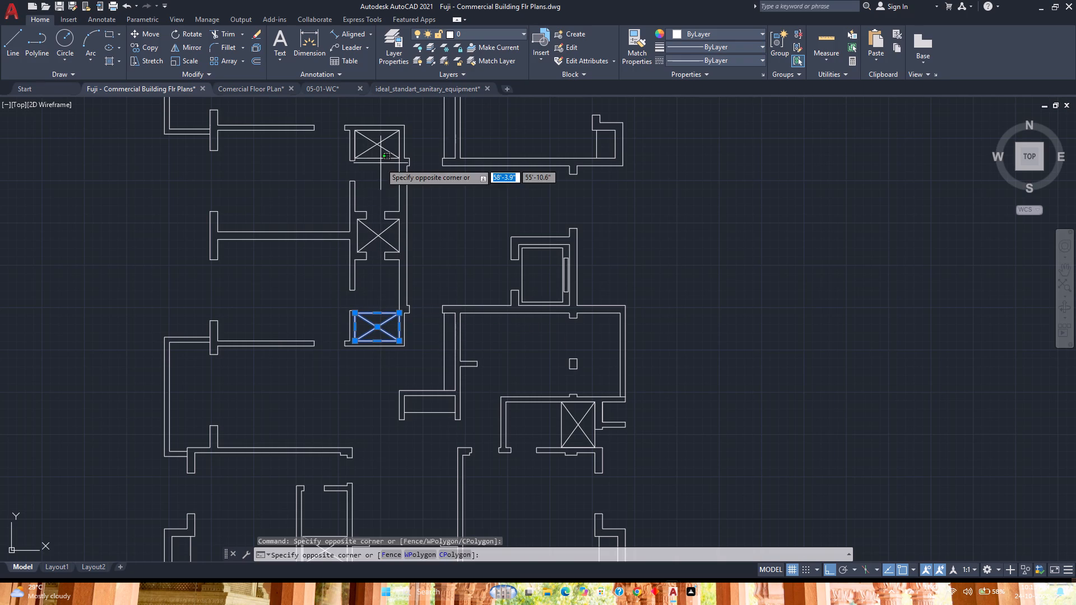
pyautogui.click(365, 142)
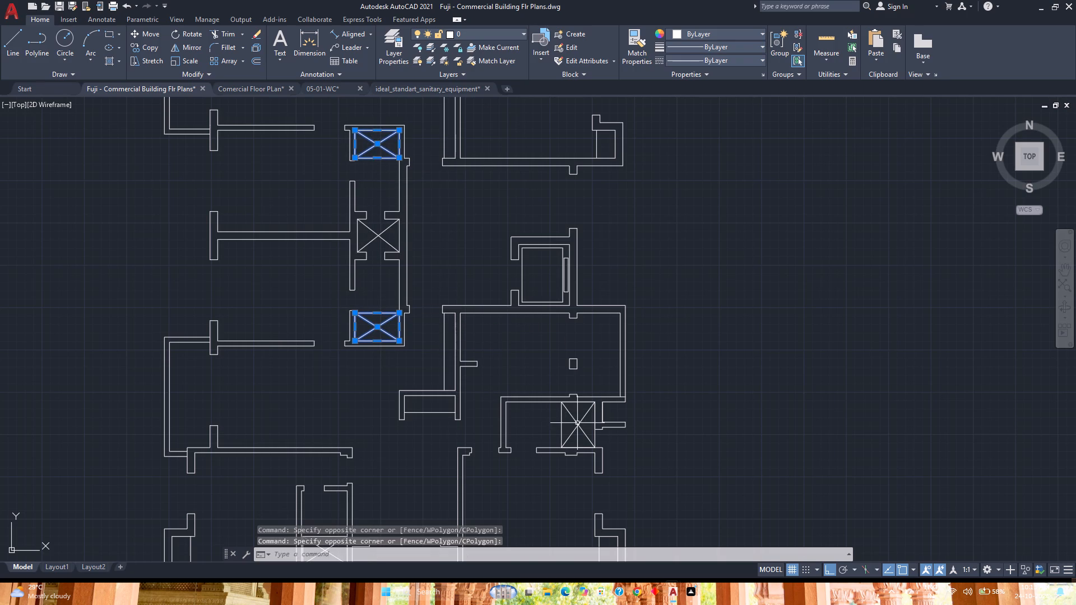
pyautogui.click(588, 425)
pyautogui.click(549, 421)
pyautogui.scroll(-1, 501, 467)
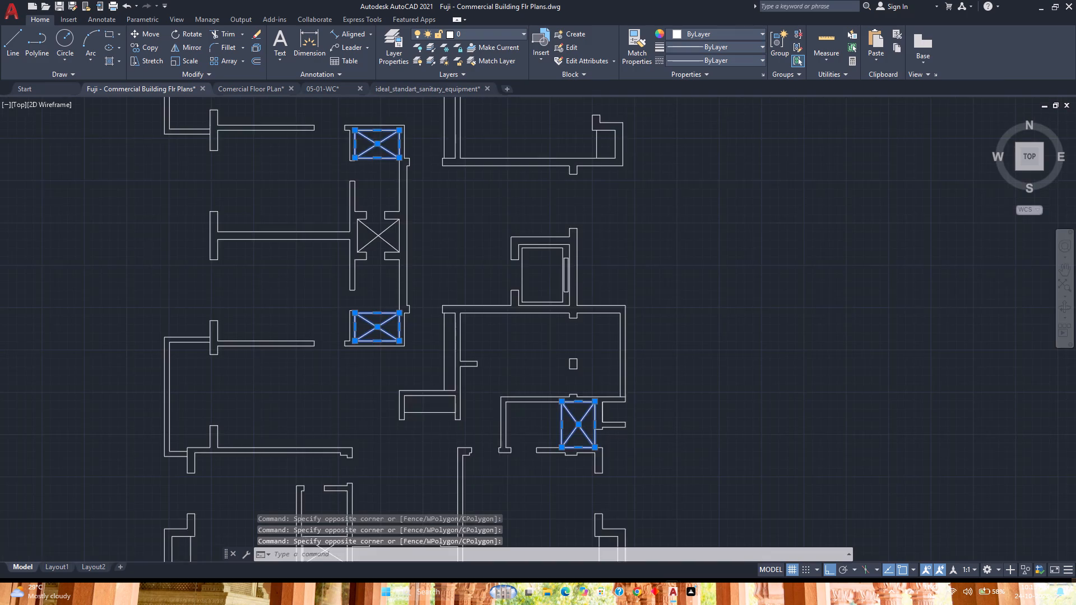
pyautogui.moveTo(496, 467); pyautogui.dragTo(490, 352, button='middle')
pyautogui.middleClick(490, 352)
pyautogui.scroll(3, 389, 407)
pyautogui.click(395, 407)
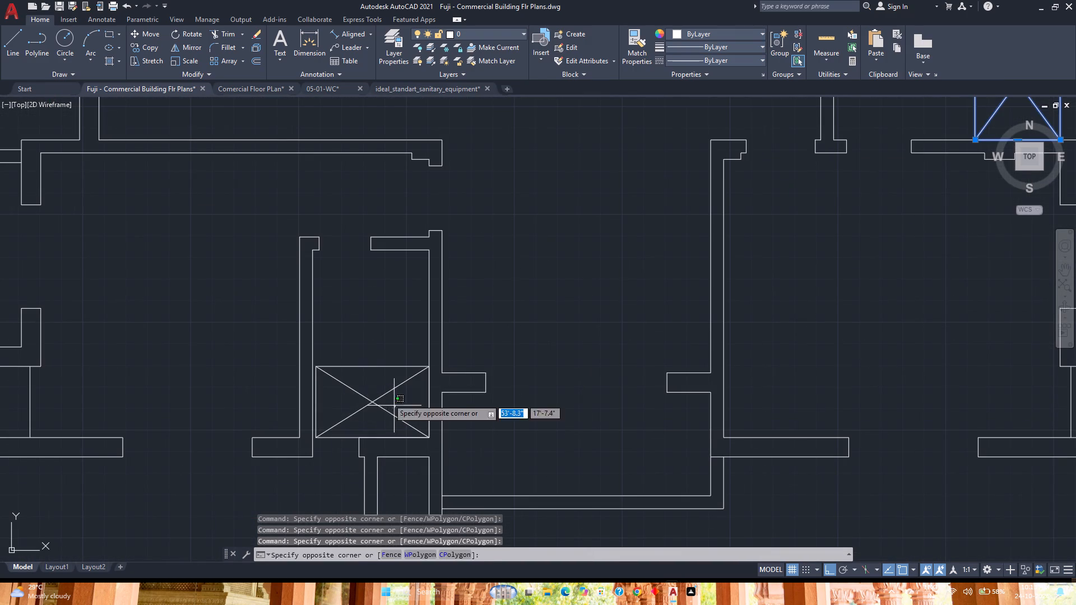
pyautogui.click(358, 363)
pyautogui.scroll(-3, 358, 363)
pyautogui.moveTo(443, 315); pyautogui.dragTo(479, 430, button='middle')
pyautogui.middleClick(479, 430)
pyautogui.click(560, 157)
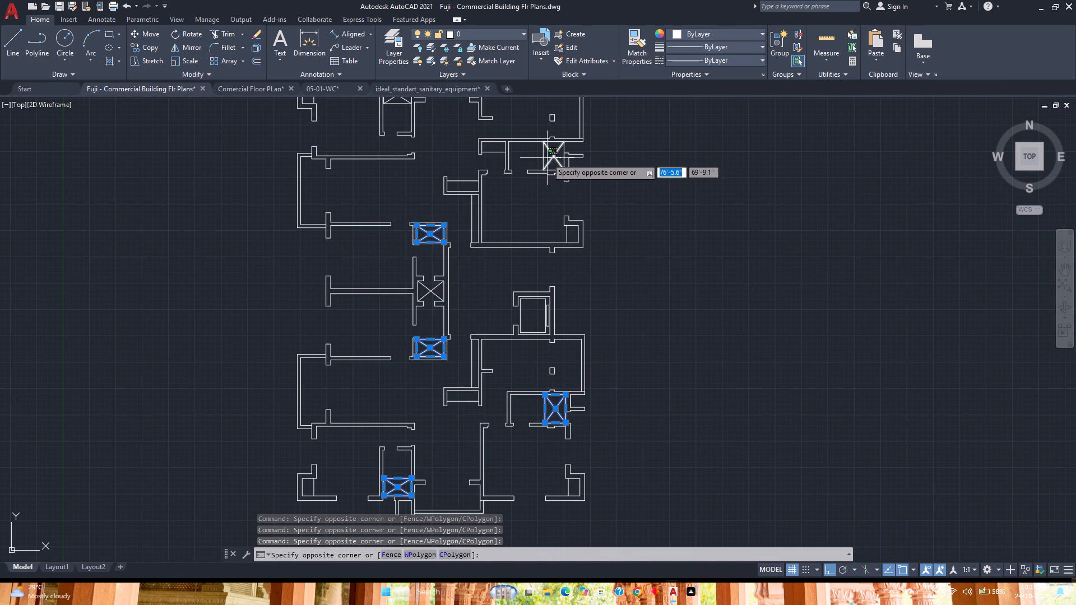
pyautogui.click(541, 158)
pyautogui.moveTo(541, 158); pyautogui.dragTo(622, 293, button='middle')
pyautogui.middleClick(622, 293)
pyautogui.moveTo(562, 263); pyautogui.dragTo(634, 373, button='middle')
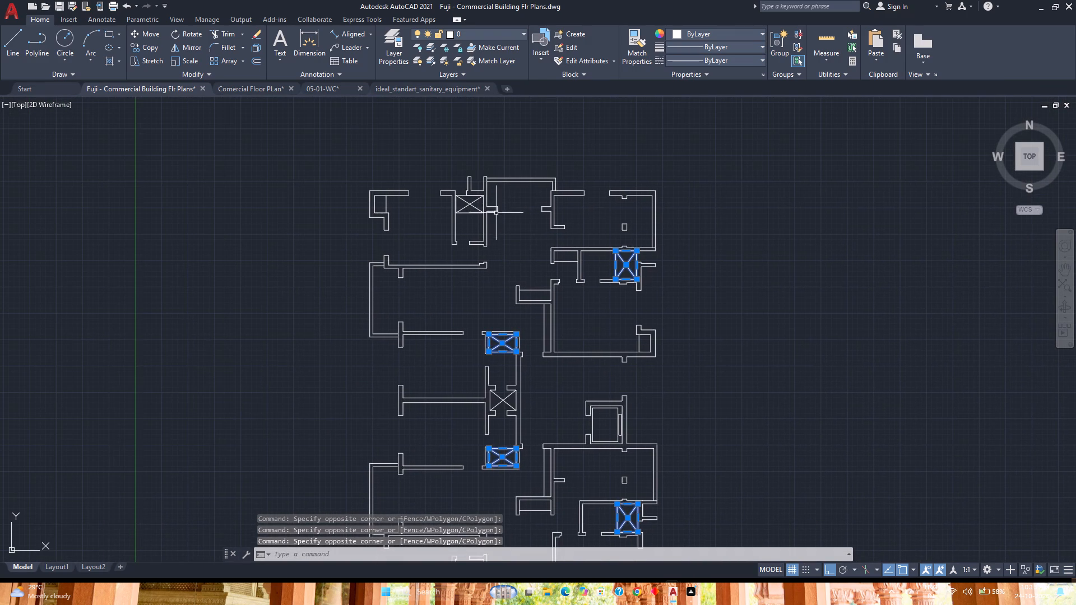
pyautogui.click(469, 222)
pyautogui.click(463, 198)
pyautogui.scroll(-1, 476, 216)
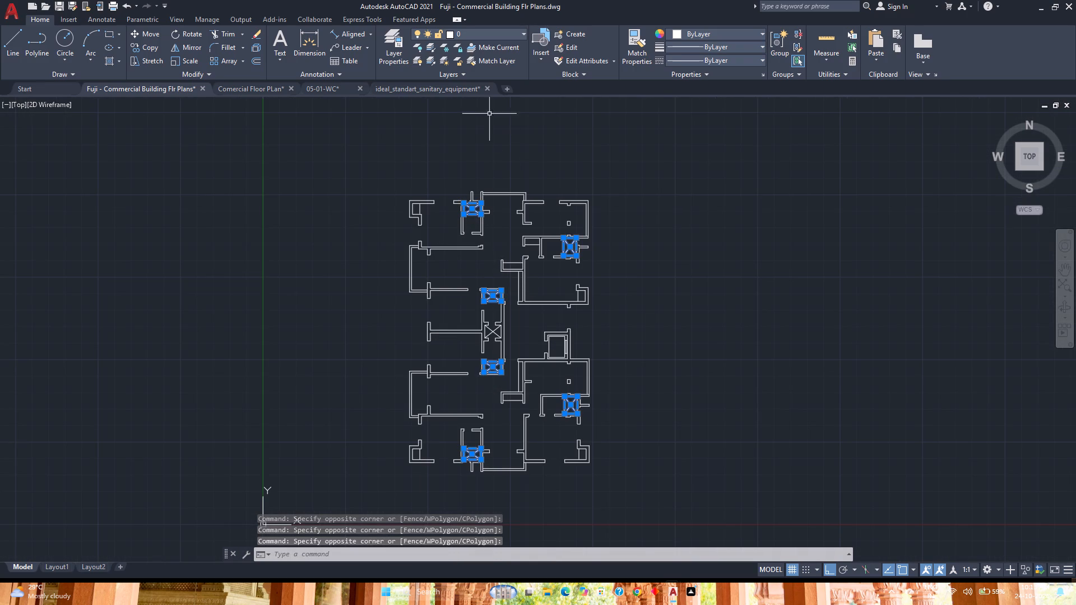
pyautogui.click(490, 34)
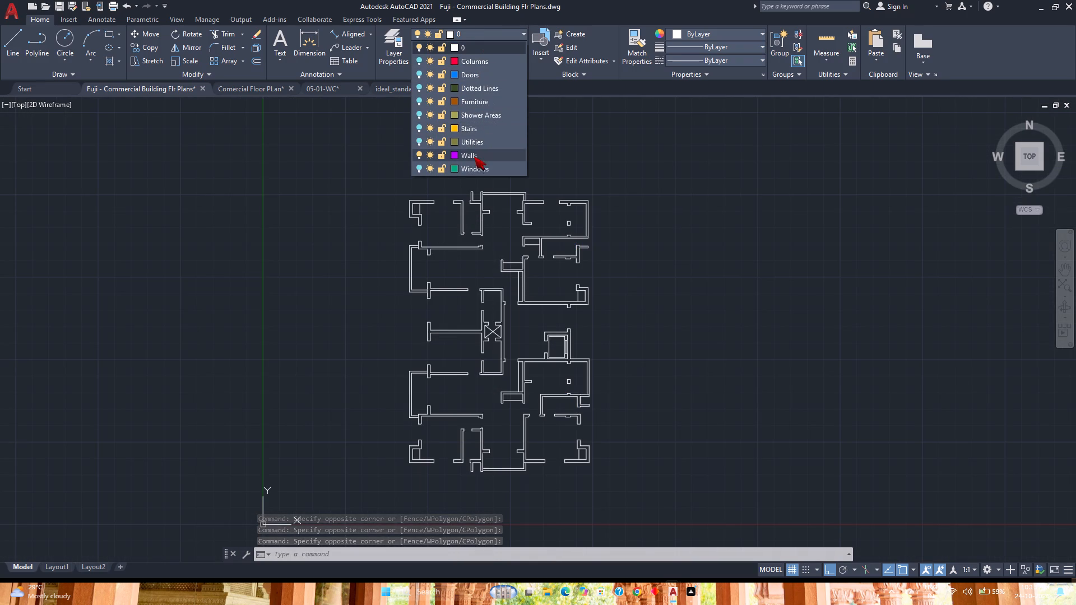
pyautogui.click(483, 116)
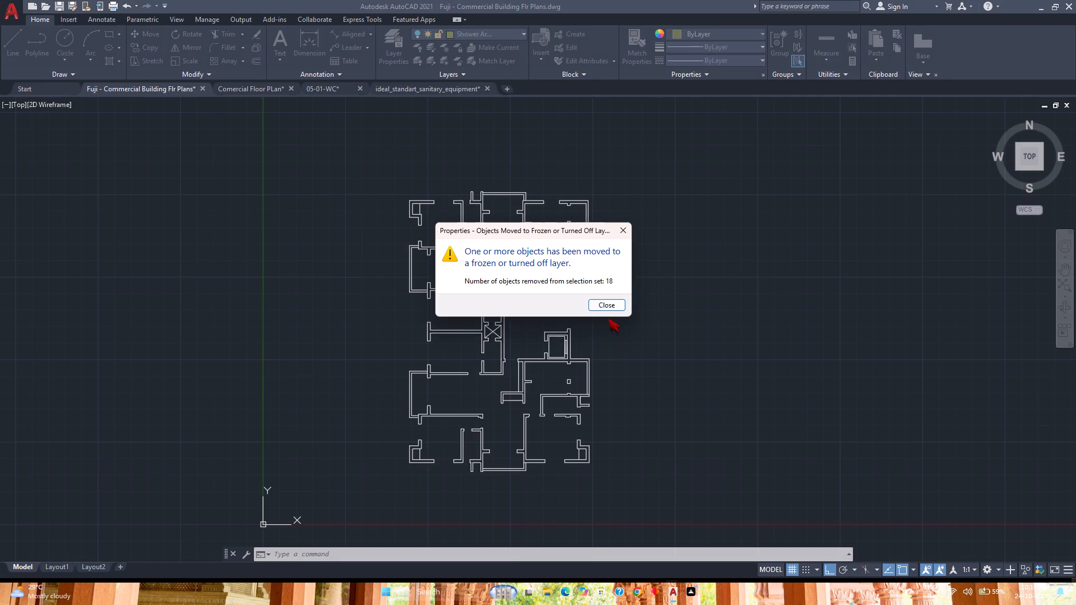
pyautogui.click(603, 306)
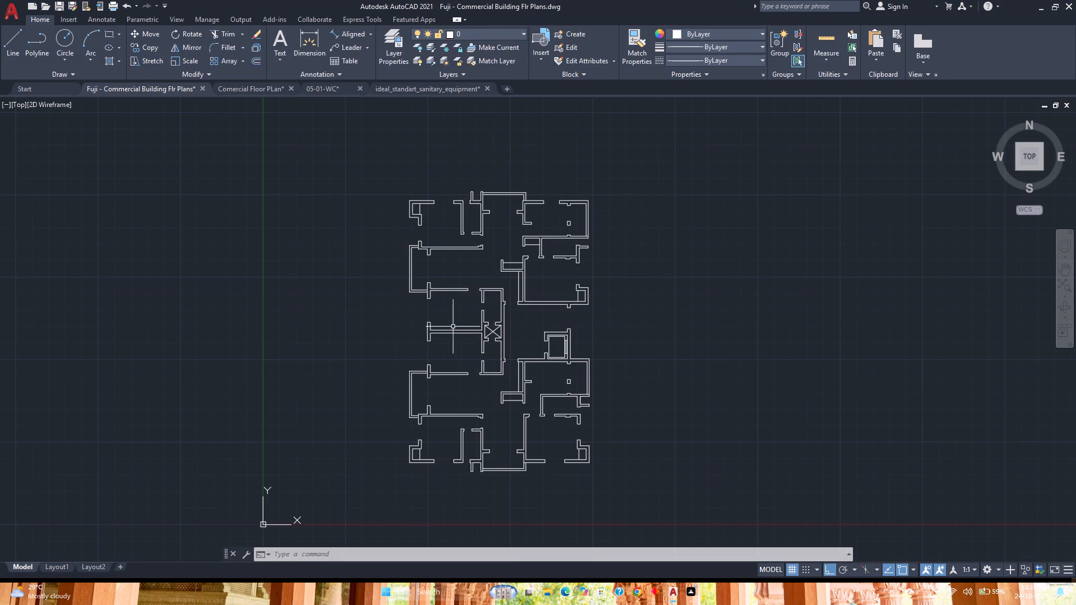
# Move all the remaining visible floor plan linework from layer 0 to the Walls layer.
pyautogui.scroll(2, 565, 408)
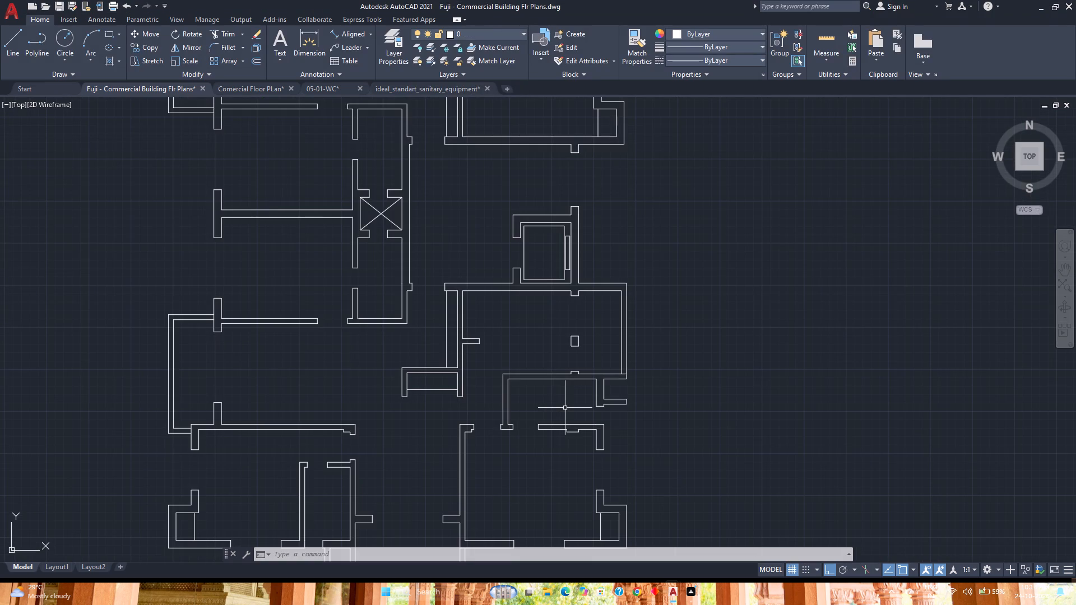
pyautogui.scroll(-2, 565, 408)
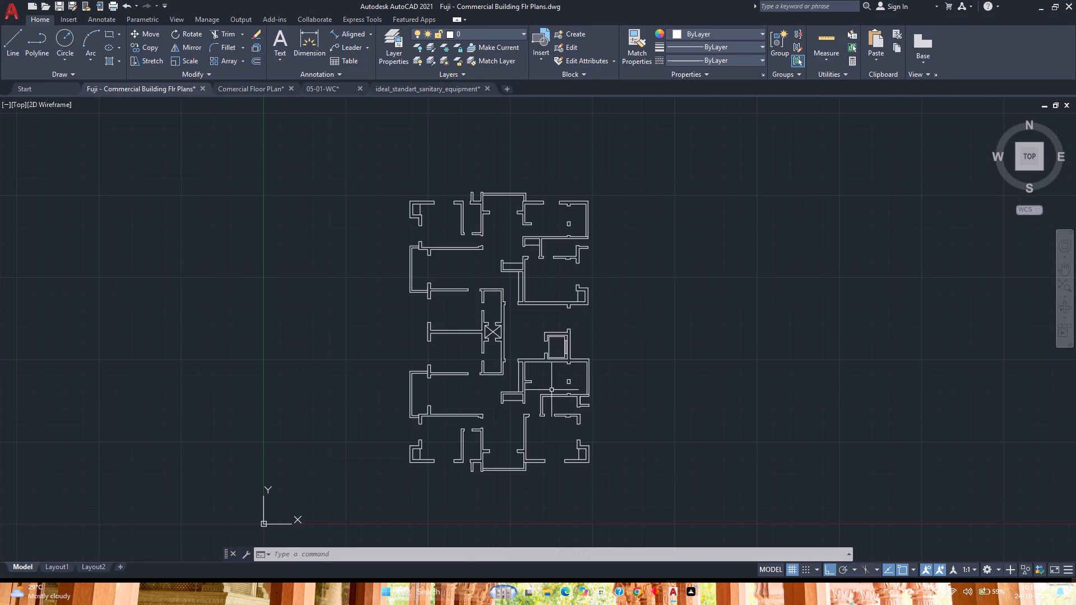
pyautogui.click(610, 481)
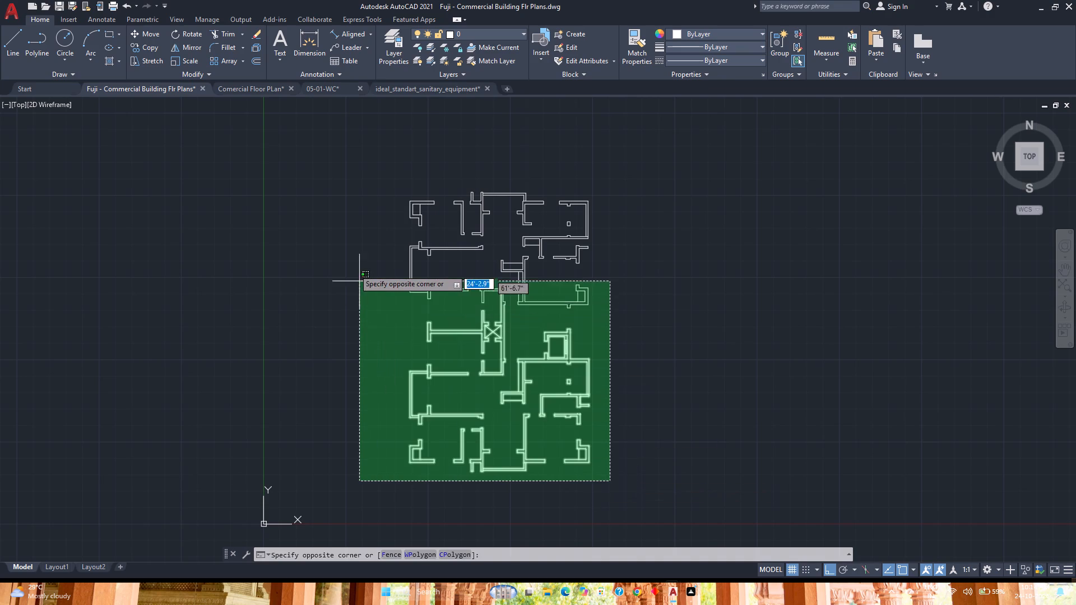
pyautogui.click(348, 190)
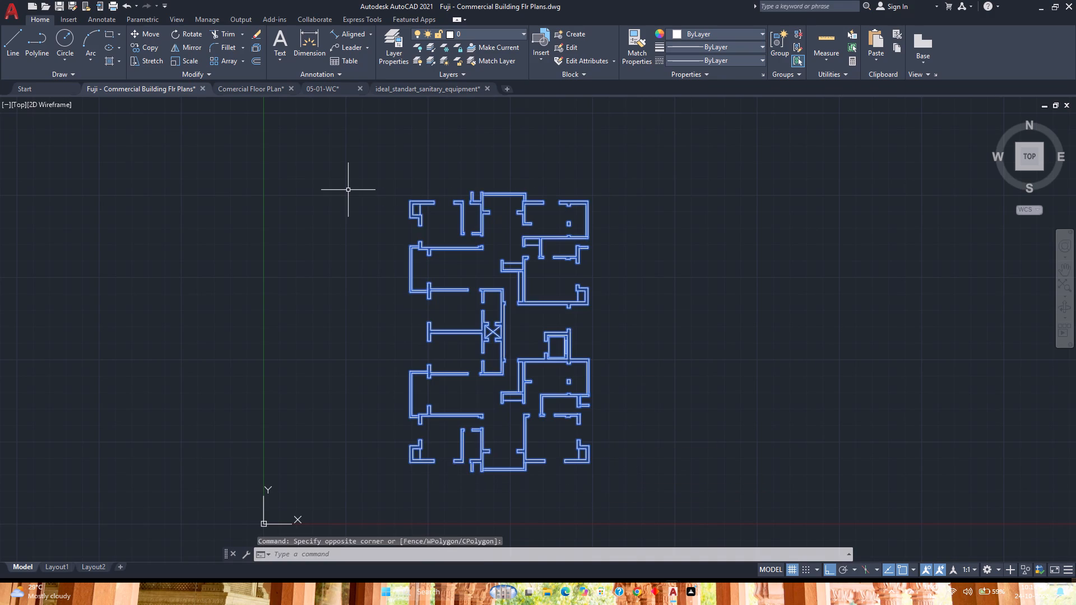
pyautogui.click(497, 31)
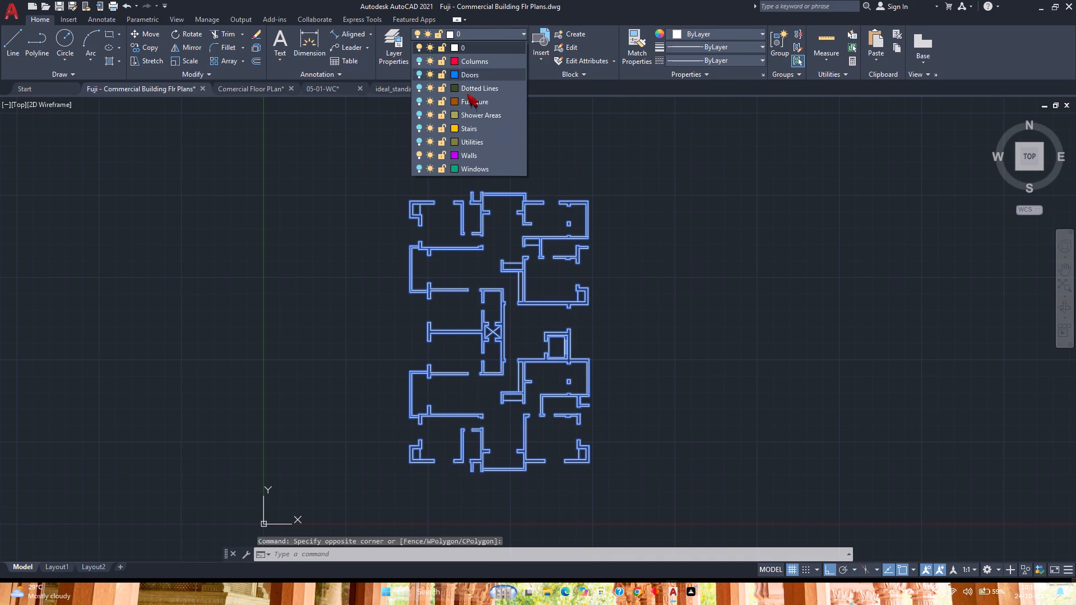
pyautogui.click(472, 156)
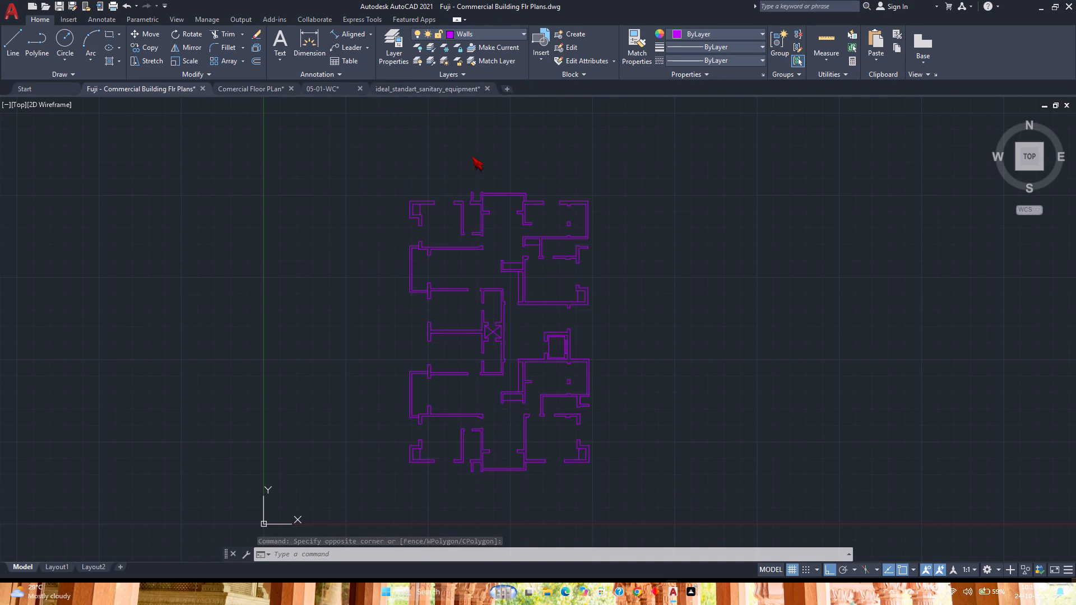
# Turn on the Columns, Doors, Dotted Lines, Furniture, Shower Areas, Stairs, Utilities and Windows layers and clear the selection.
pyautogui.click(505, 32)
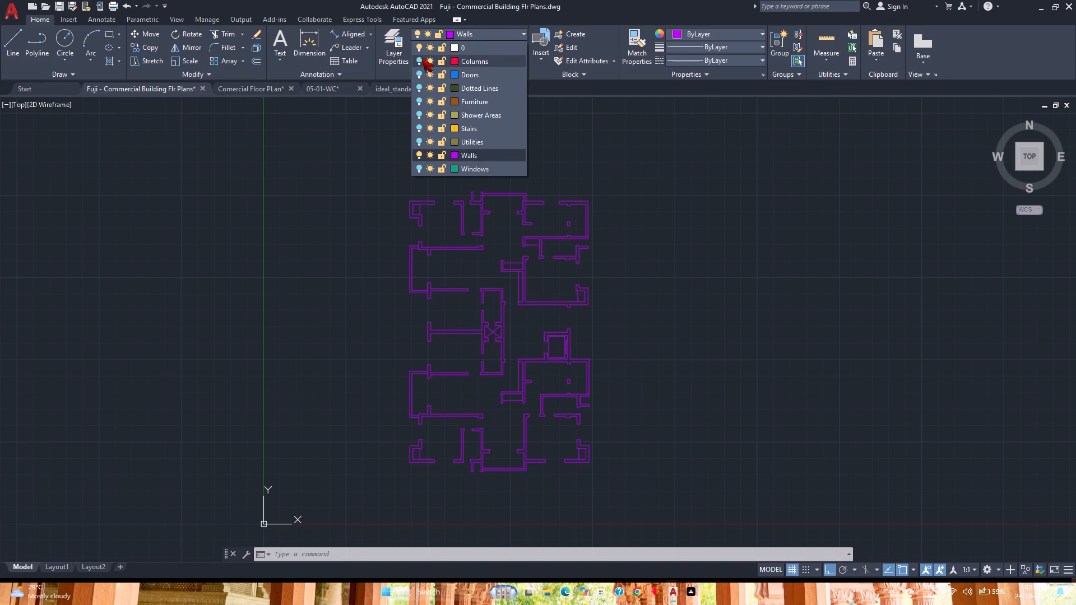
pyautogui.click(419, 58)
pyautogui.click(419, 73)
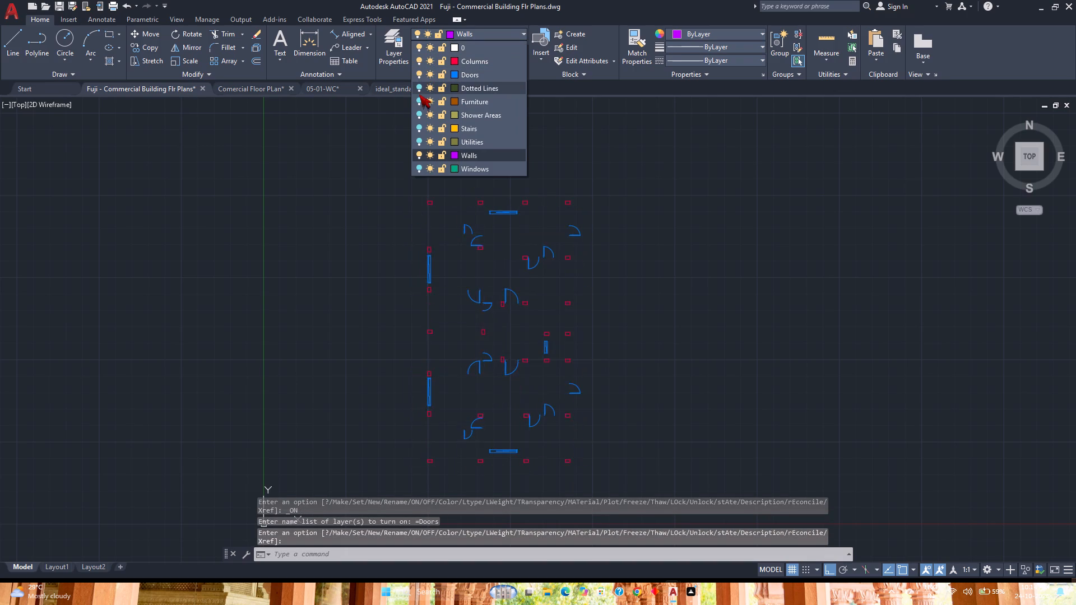
pyautogui.click(416, 87)
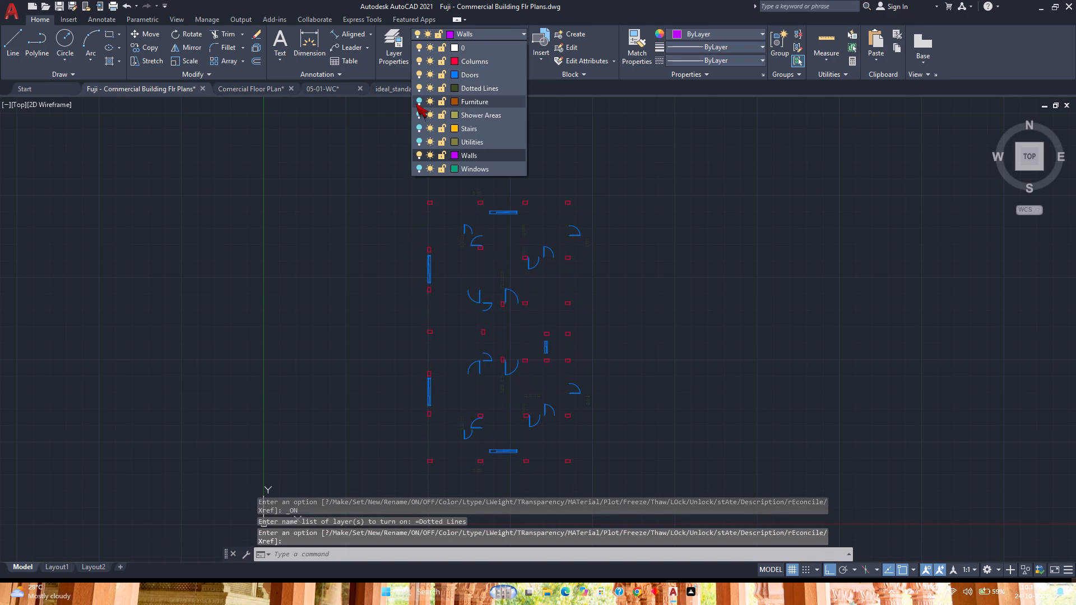
pyautogui.click(420, 99)
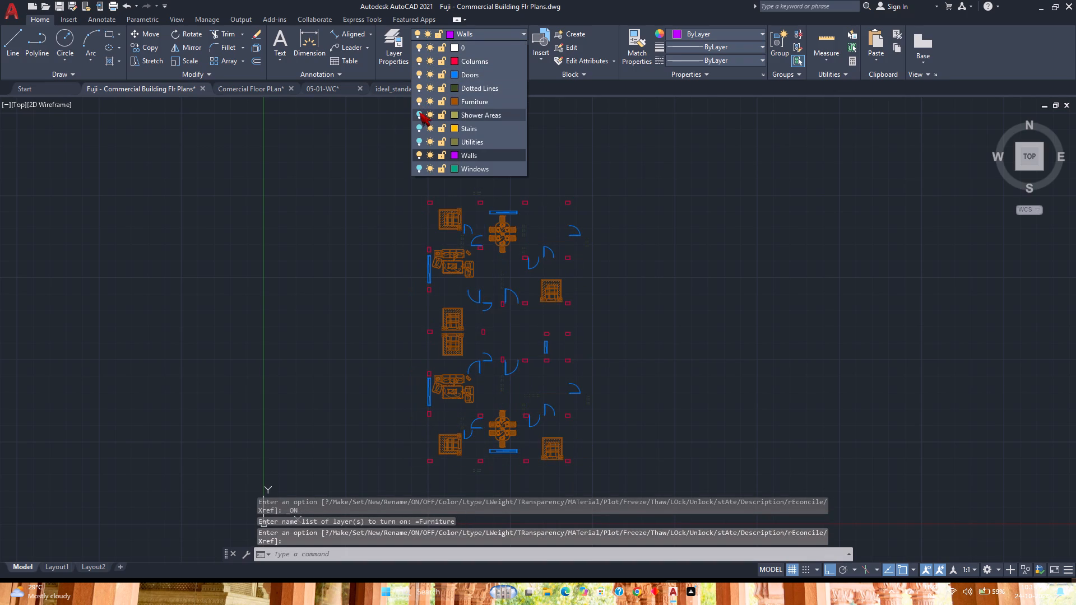
pyautogui.click(419, 112)
pyautogui.click(419, 127)
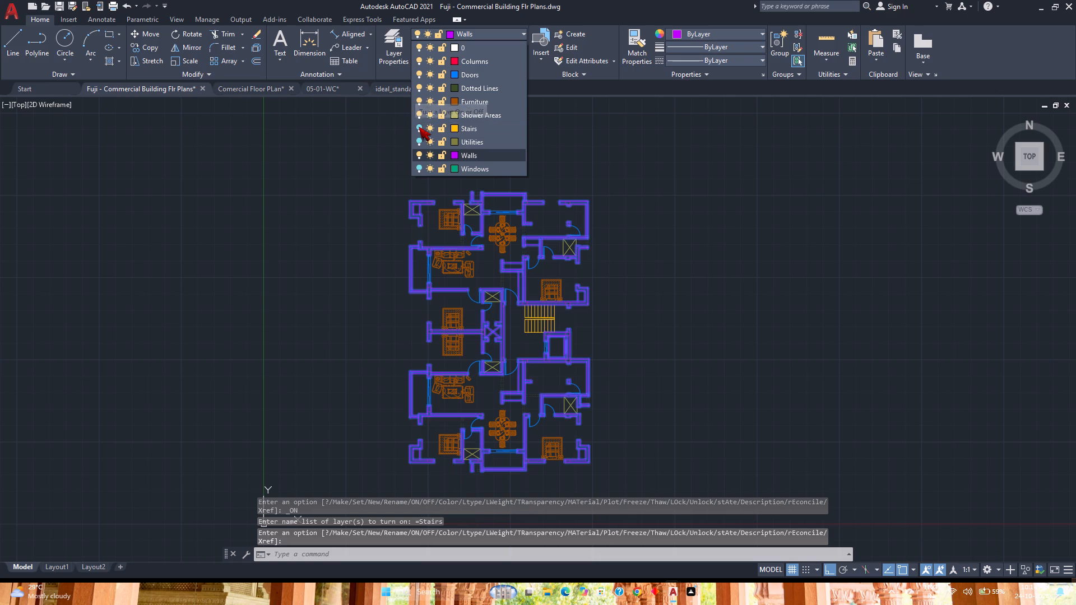
pyautogui.click(420, 141)
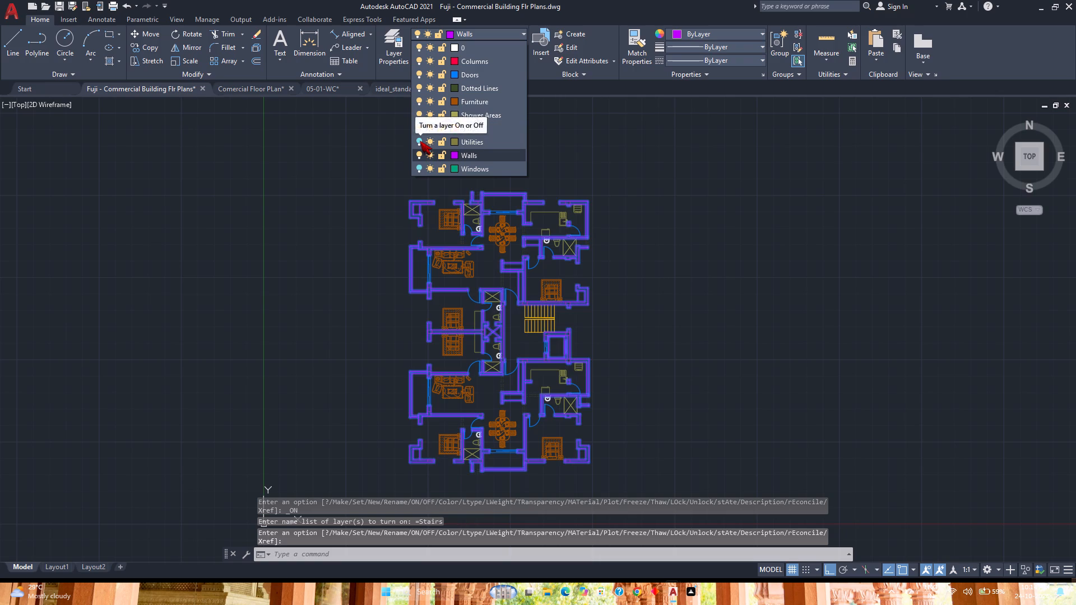
pyautogui.click(418, 169)
pyautogui.click(317, 177)
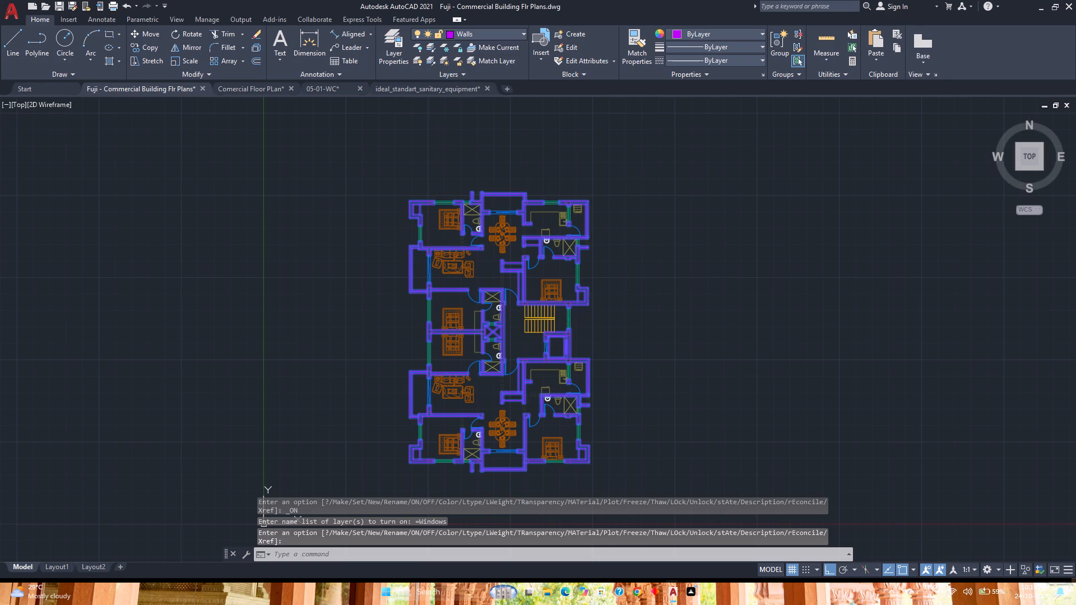
pyautogui.press('Escape')
# Save the drawing.
pyautogui.hotkey('ctrl', 's')
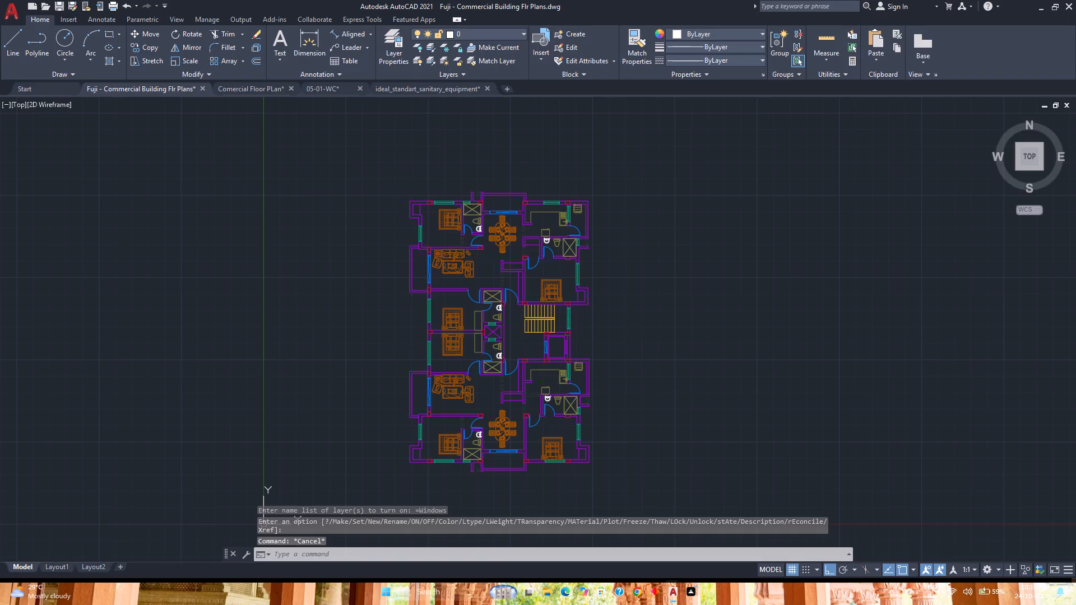
# Check how the coloured floor plan appears in Layout1 and Layout2, and return to model space.
pyautogui.moveTo(492, 265); pyautogui.dragTo(412, 221, button='middle')
pyautogui.middleClick(412, 221)
pyautogui.scroll(2, 437, 250)
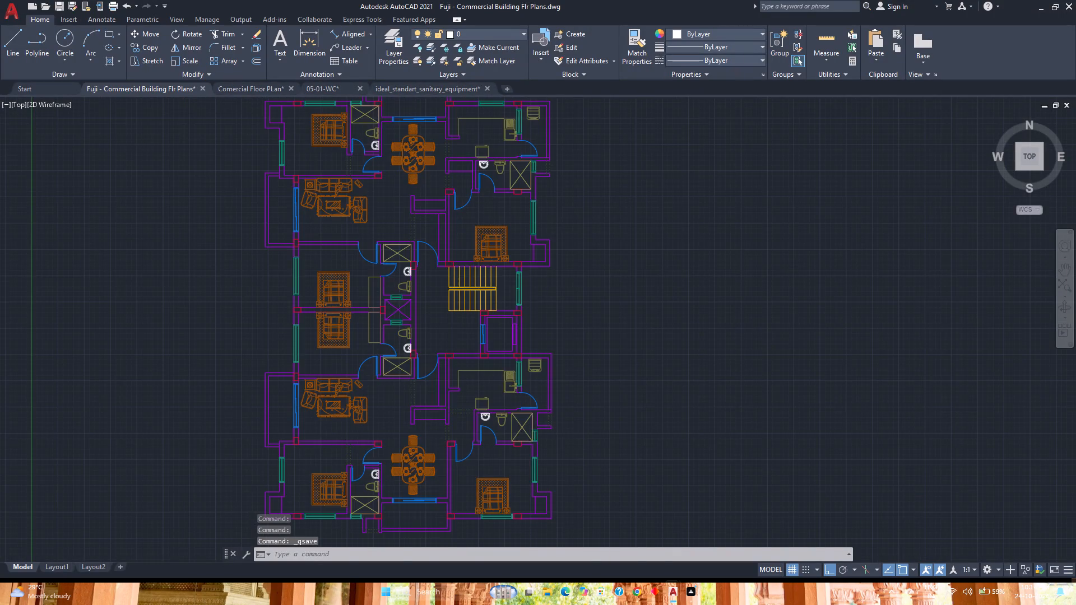
pyautogui.scroll(-1, 437, 250)
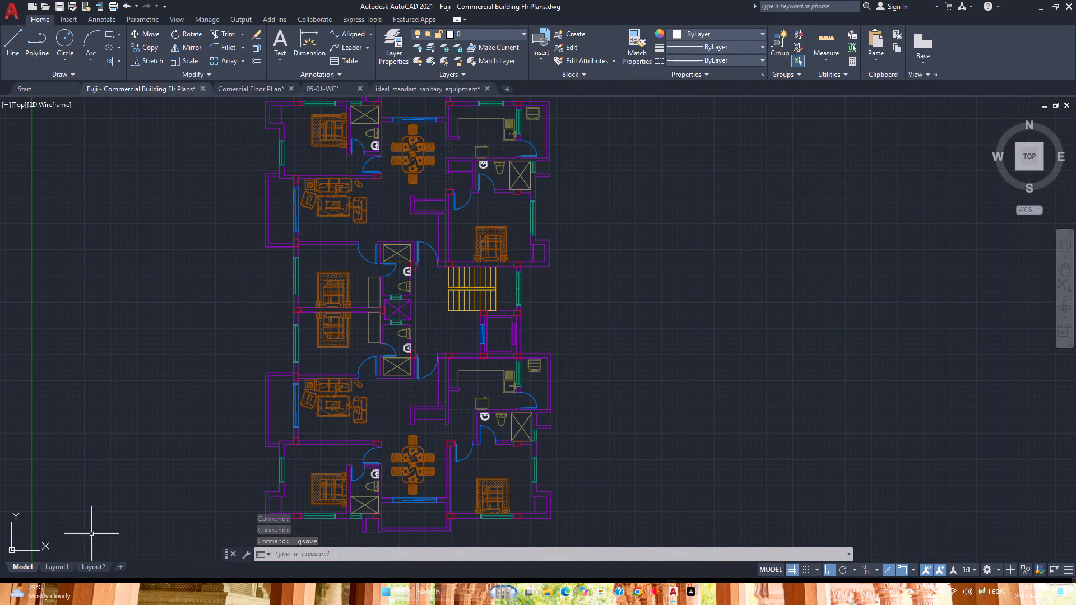
pyautogui.click(52, 567)
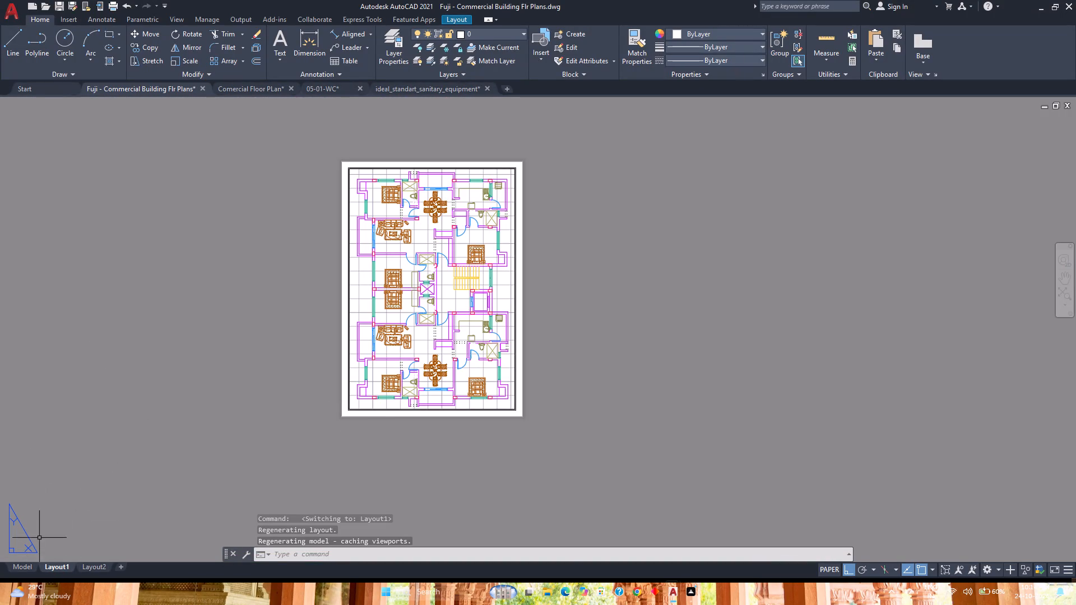
pyautogui.click(96, 567)
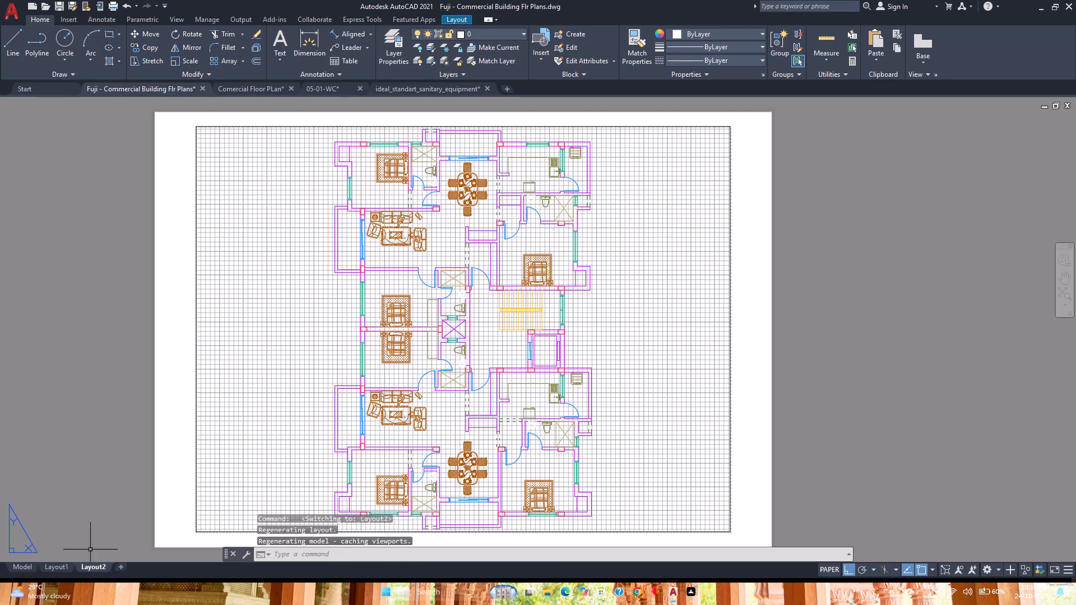
pyautogui.click(12, 566)
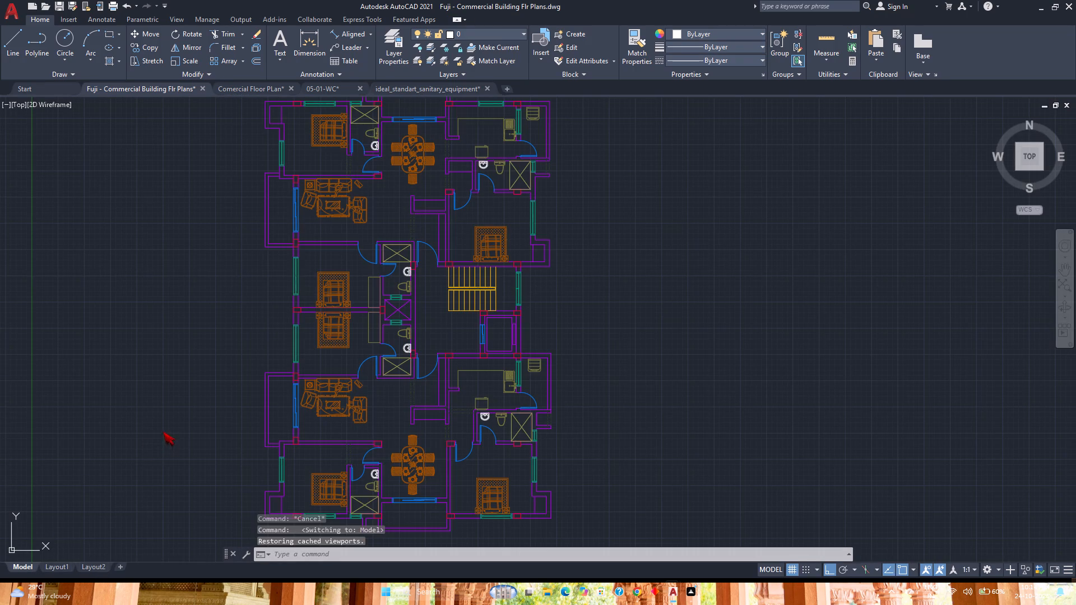
# Examine the central core of the plan around the staircase, lift and adjoining bathrooms.
pyautogui.moveTo(163, 431); pyautogui.dragTo(235, 397, button='middle')
pyautogui.middleClick(235, 397)
pyautogui.moveTo(384, 367); pyautogui.dragTo(364, 402, button='middle')
pyautogui.middleClick(364, 402)
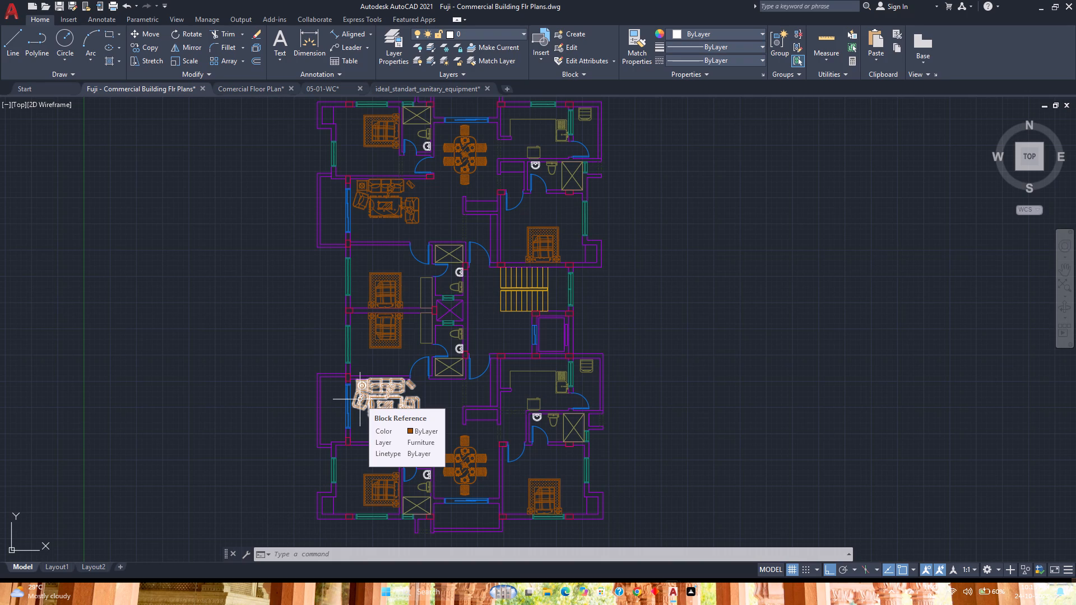
pyautogui.scroll(2, 480, 308)
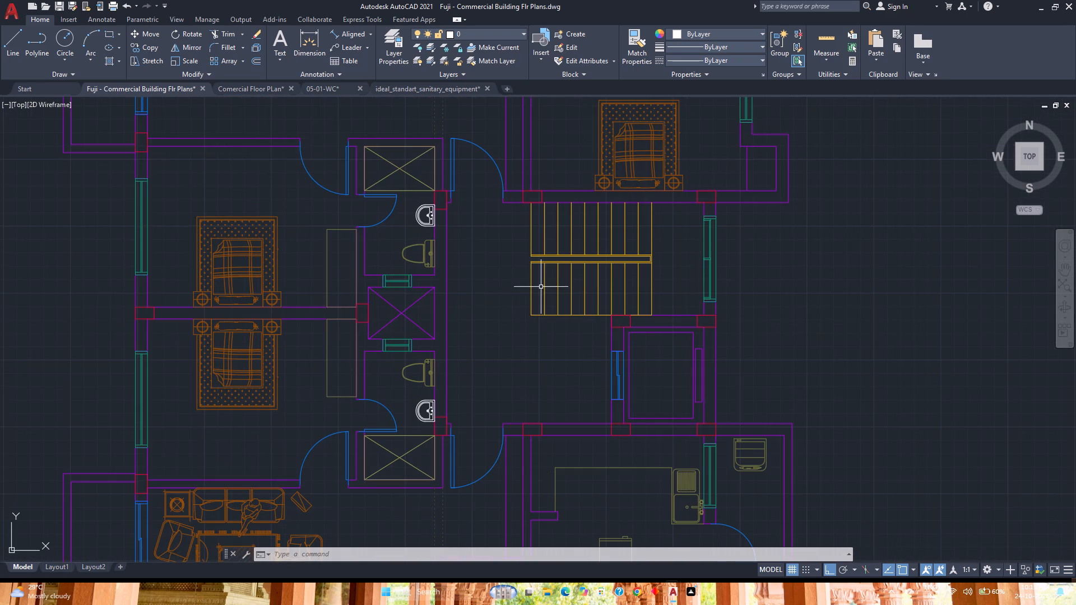
pyautogui.moveTo(607, 299); pyautogui.dragTo(532, 374, button='middle')
pyautogui.middleClick(532, 374)
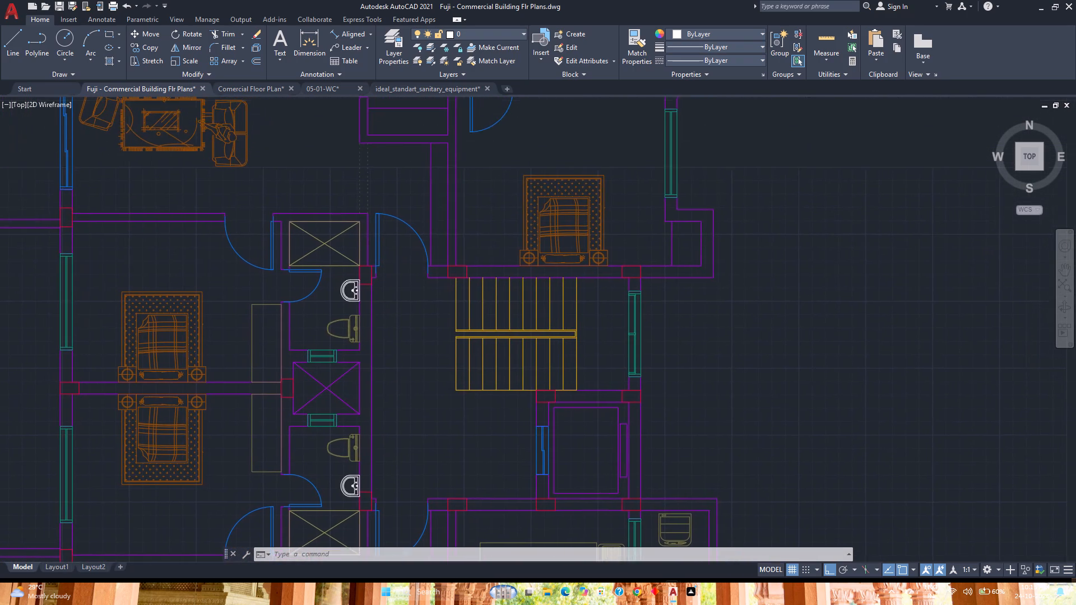
# Draw a horizontal line through the middle of the lower stair flight, from about 8.6" outside its first riser to the landing edge.
pyautogui.scroll(1, 532, 374)
pyautogui.scroll(-2, 525, 367)
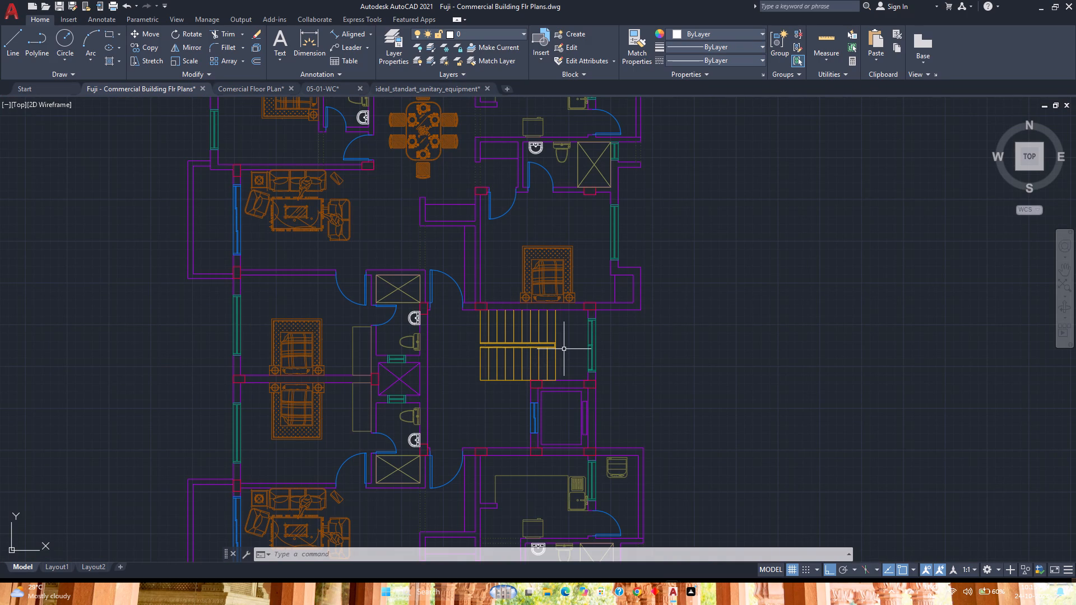
pyautogui.scroll(1, 564, 353)
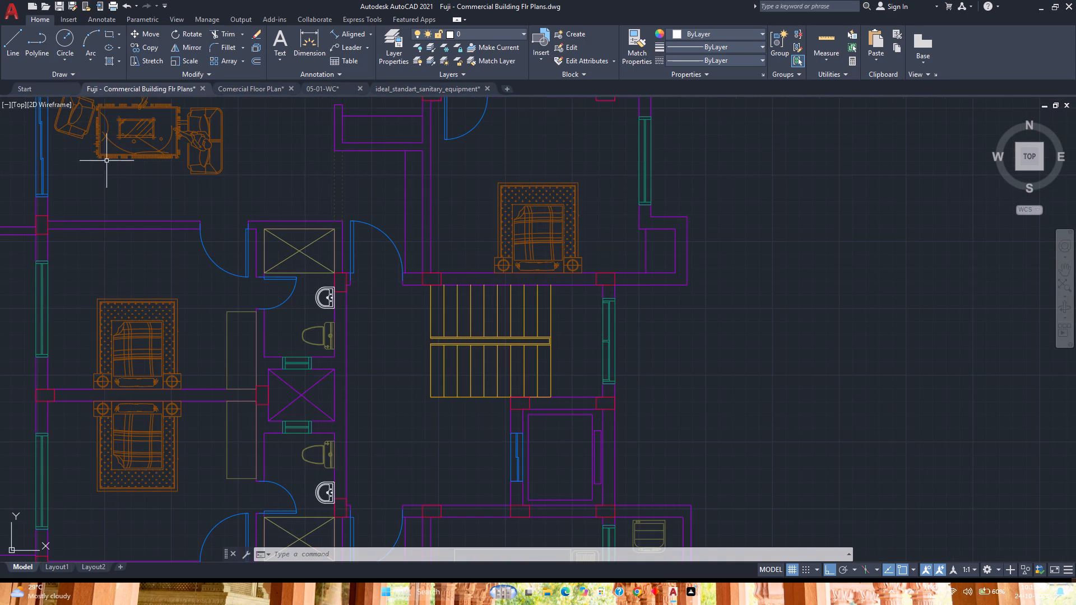
pyautogui.click(15, 40)
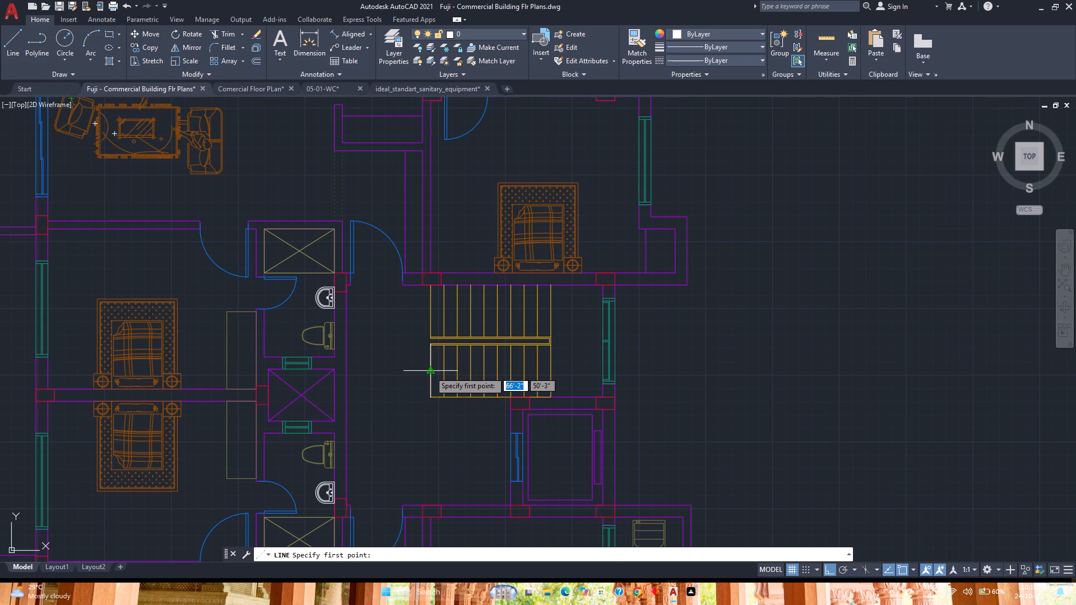
pyautogui.scroll(1, 419, 373)
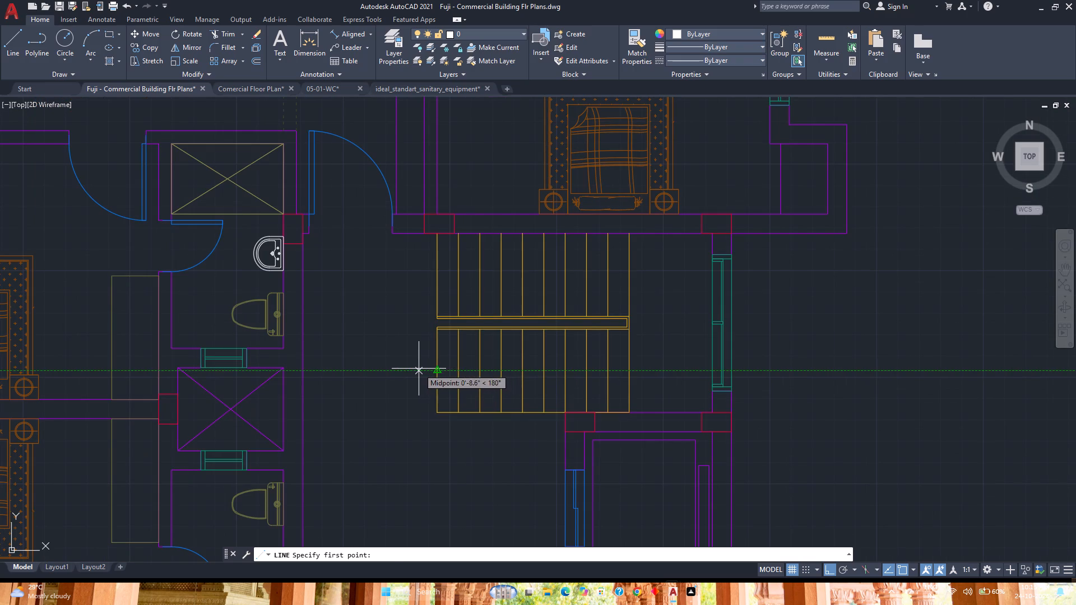
pyautogui.click(419, 369)
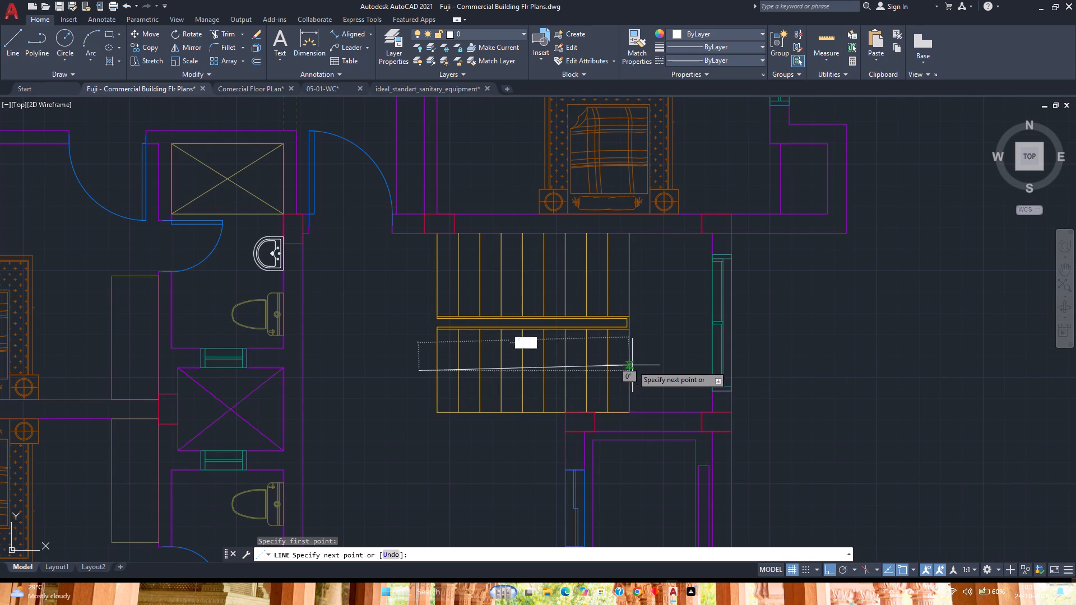
pyautogui.scroll(2, 629, 367)
pyautogui.click(629, 378)
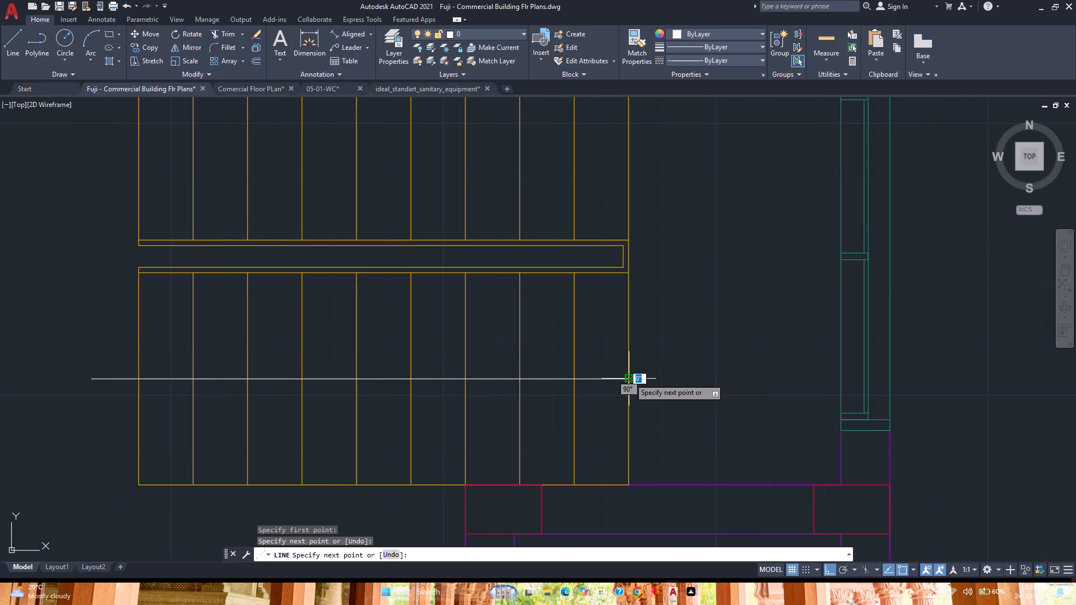
pyautogui.press('Escape')
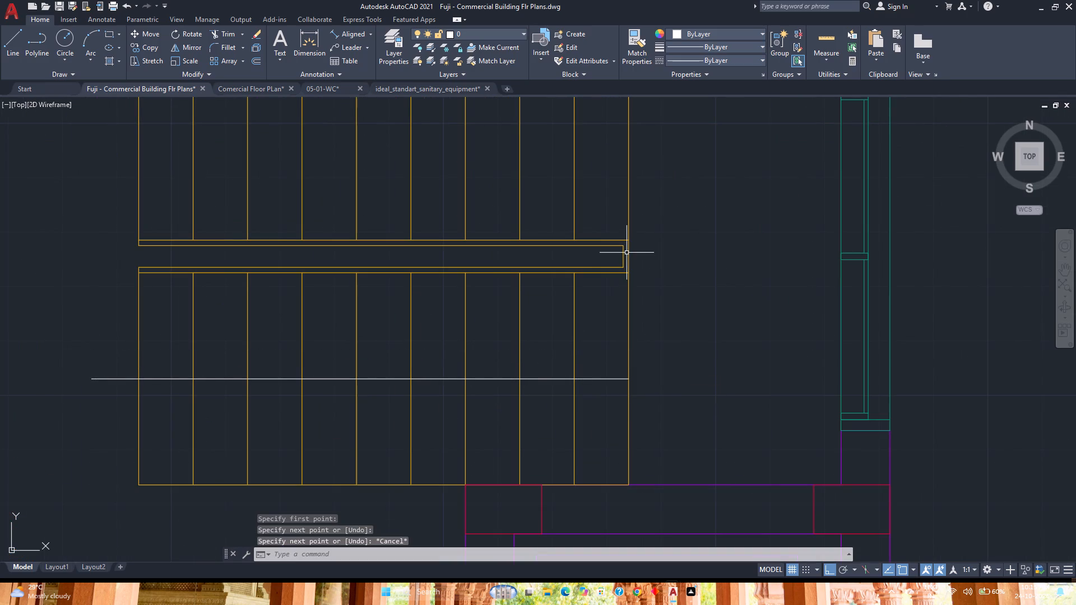
# Draw a line about 3'-4" long from the landing-edge midpoint of the upper stair flight to a riser midway along it.
pyautogui.scroll(-1, 627, 253)
pyautogui.moveTo(627, 253); pyautogui.dragTo(618, 296, button='middle')
pyautogui.middleClick(618, 296)
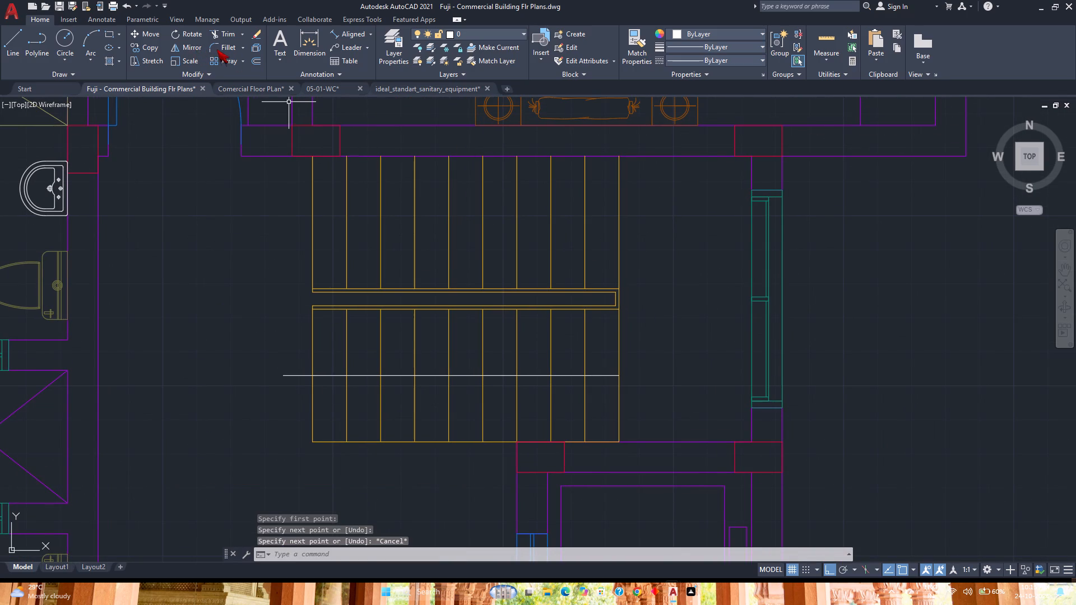
pyautogui.click(22, 41)
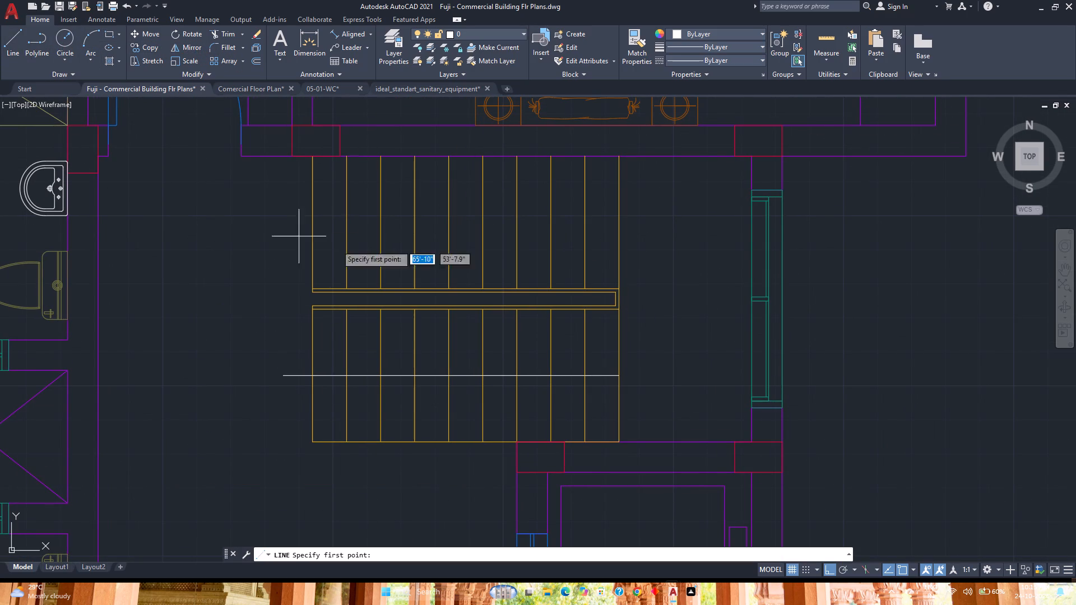
pyautogui.click(619, 224)
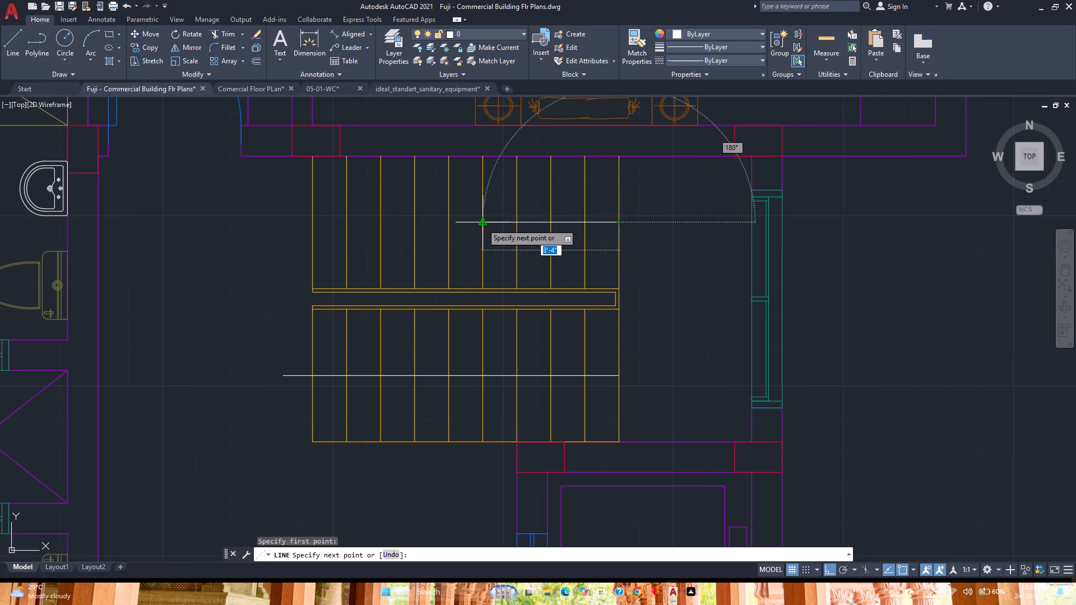
pyautogui.click(482, 224)
pyautogui.press('Escape')
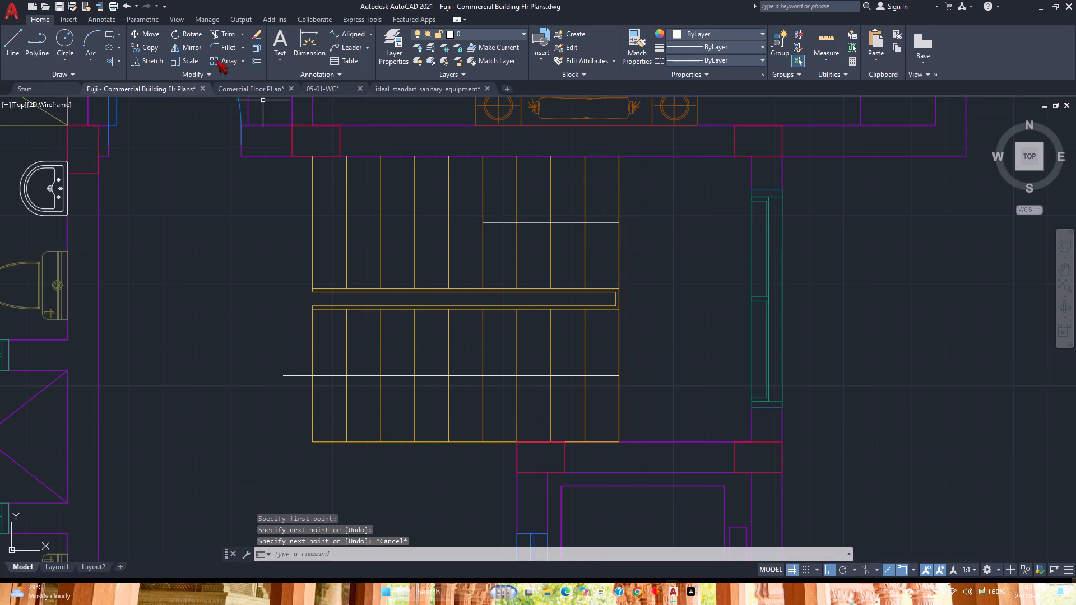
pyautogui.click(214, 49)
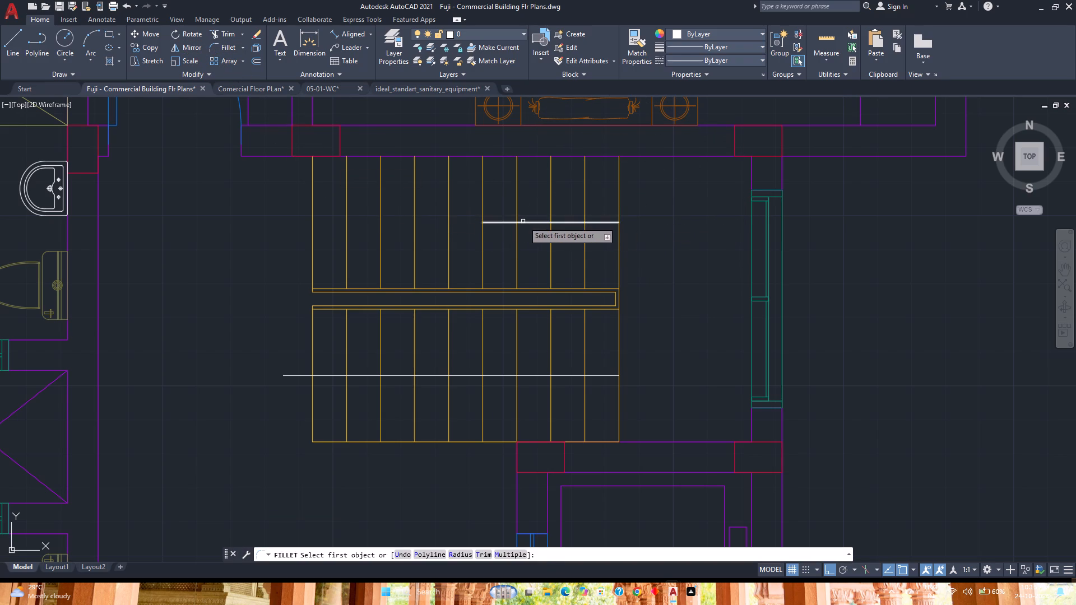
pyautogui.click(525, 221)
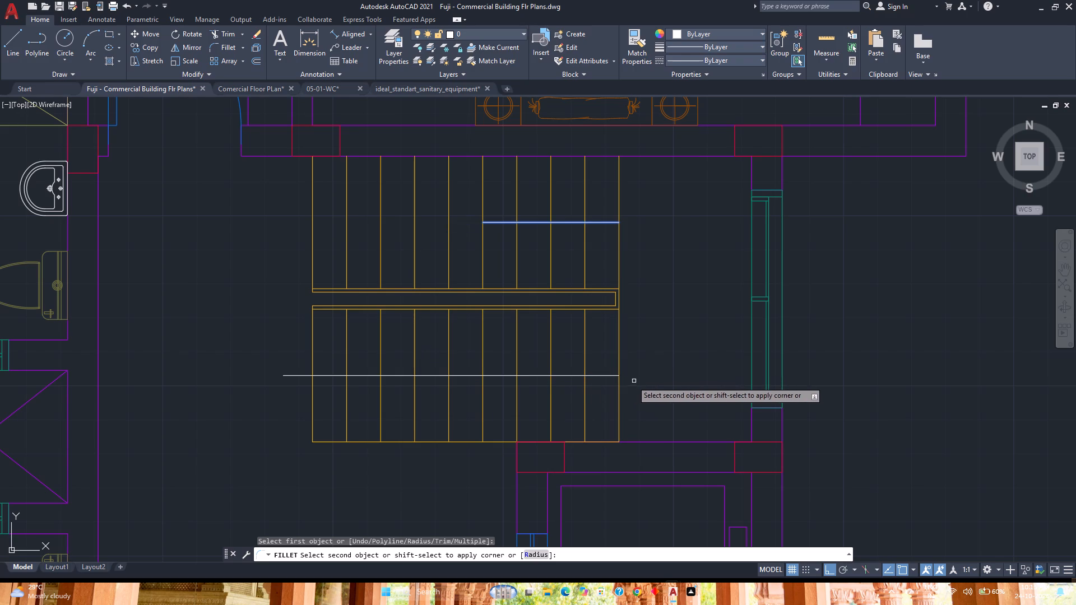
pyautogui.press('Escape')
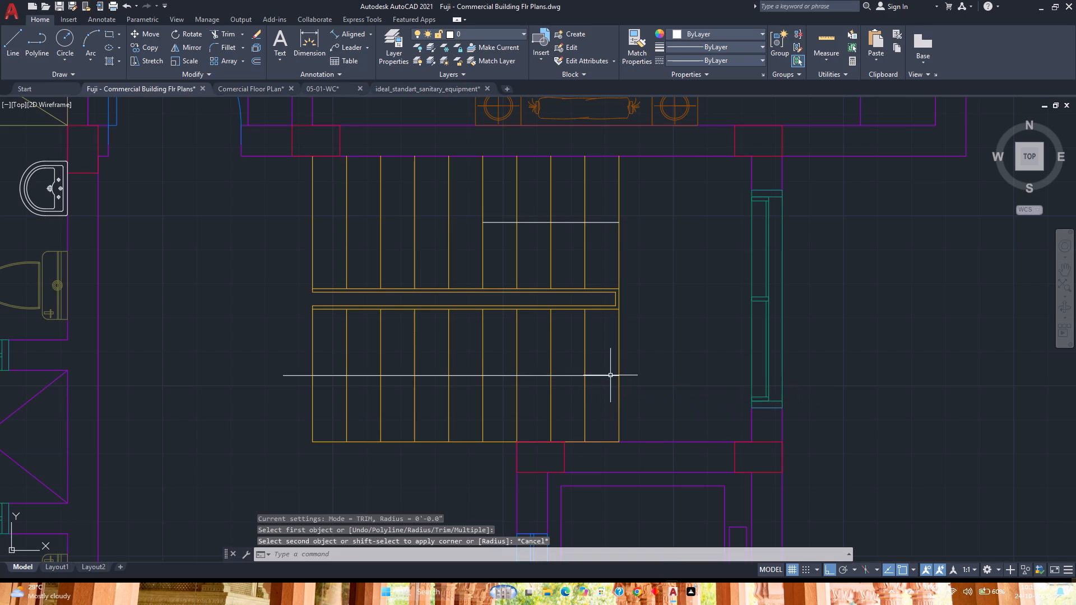
# Fillet the landing ends of the two parallel stair lines to join them with a semicircular turn.
pyautogui.click(226, 50)
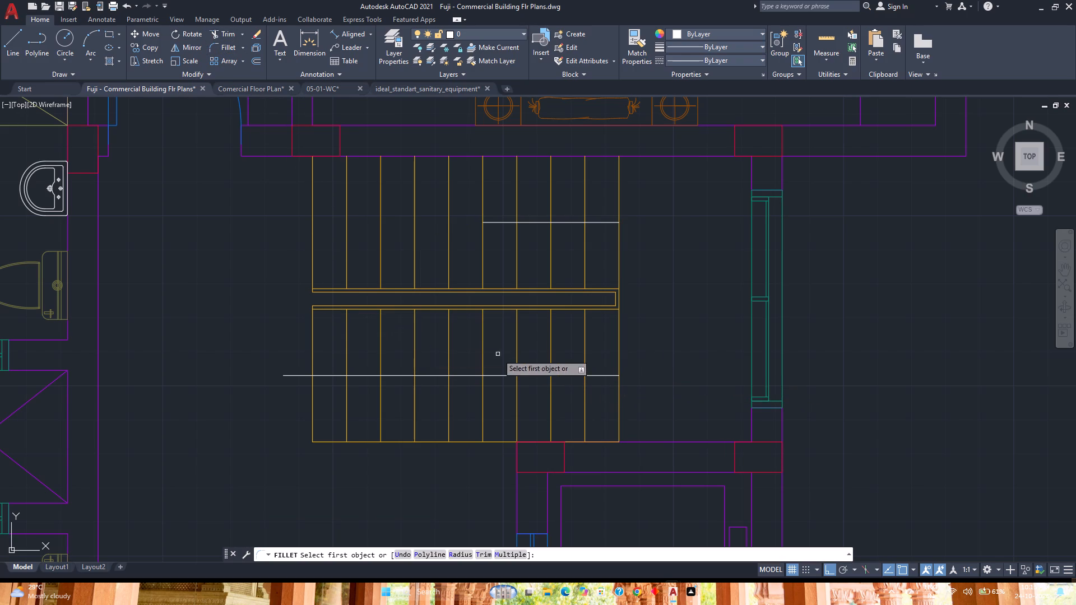
pyautogui.click(574, 375)
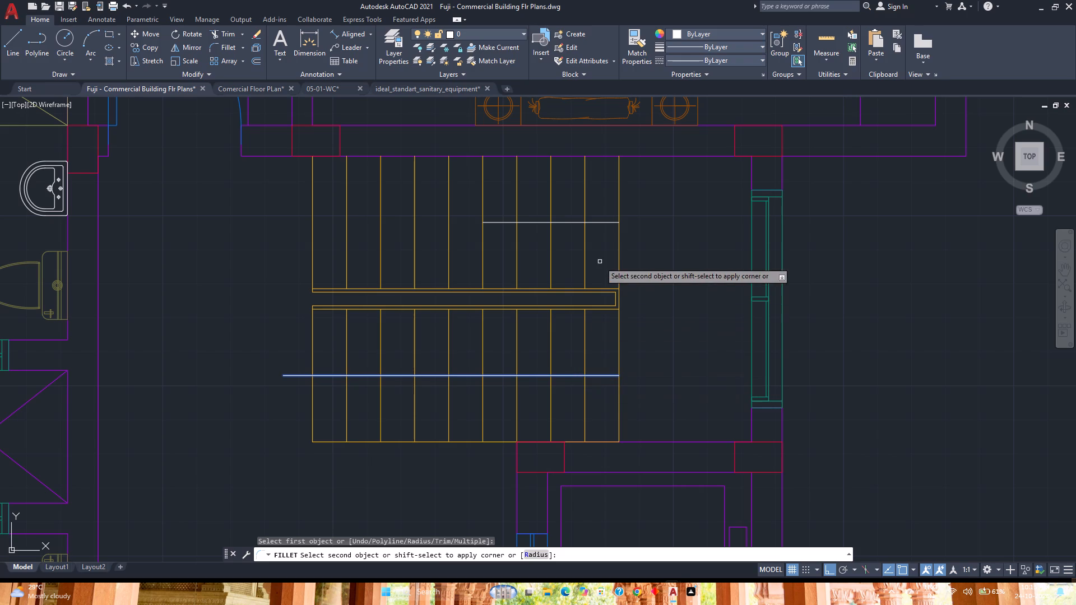
pyautogui.click(607, 223)
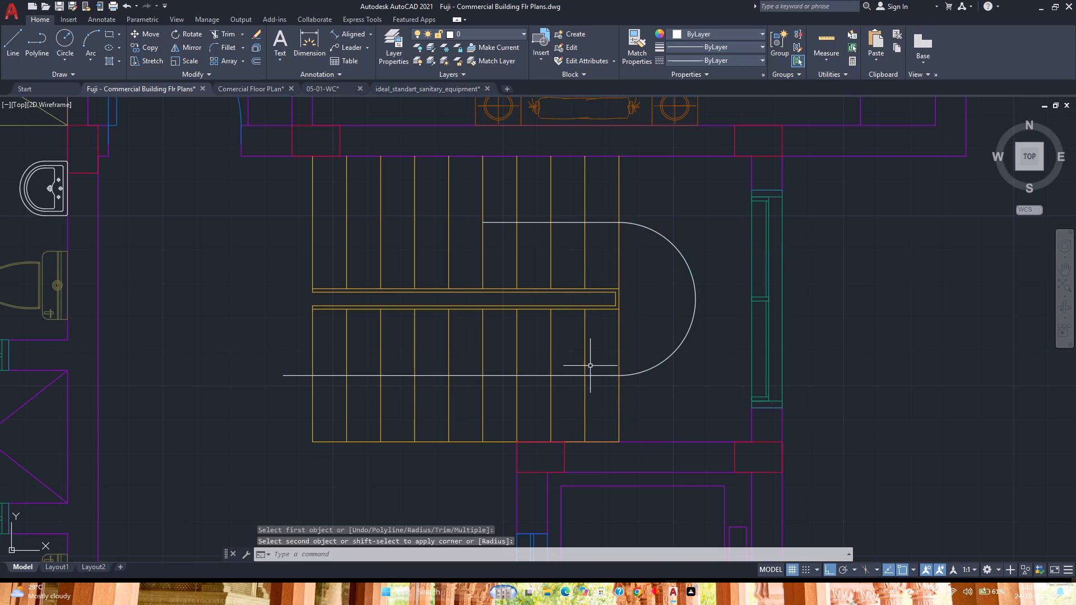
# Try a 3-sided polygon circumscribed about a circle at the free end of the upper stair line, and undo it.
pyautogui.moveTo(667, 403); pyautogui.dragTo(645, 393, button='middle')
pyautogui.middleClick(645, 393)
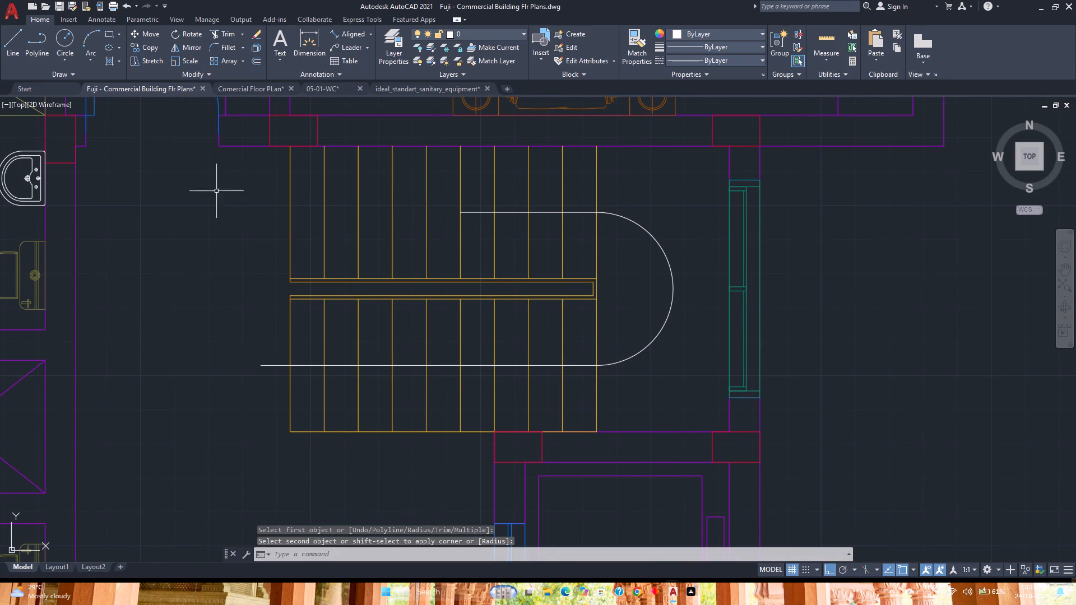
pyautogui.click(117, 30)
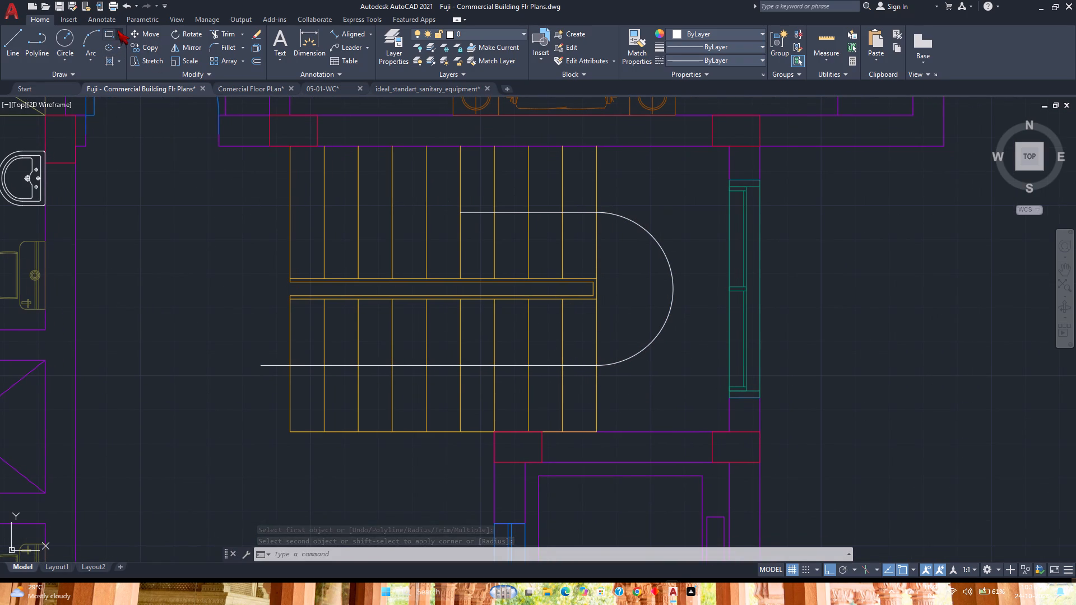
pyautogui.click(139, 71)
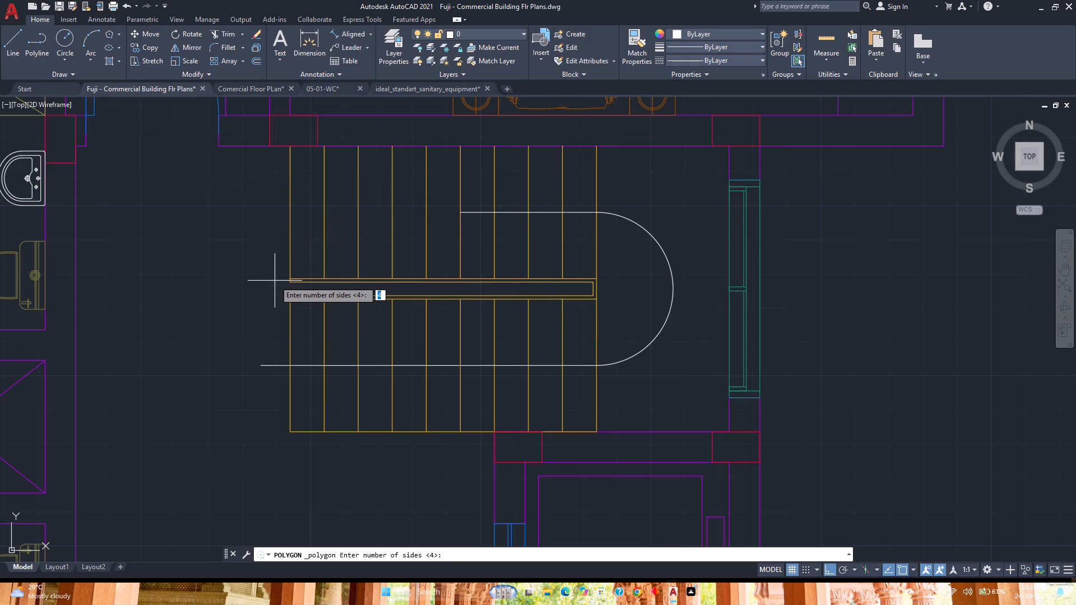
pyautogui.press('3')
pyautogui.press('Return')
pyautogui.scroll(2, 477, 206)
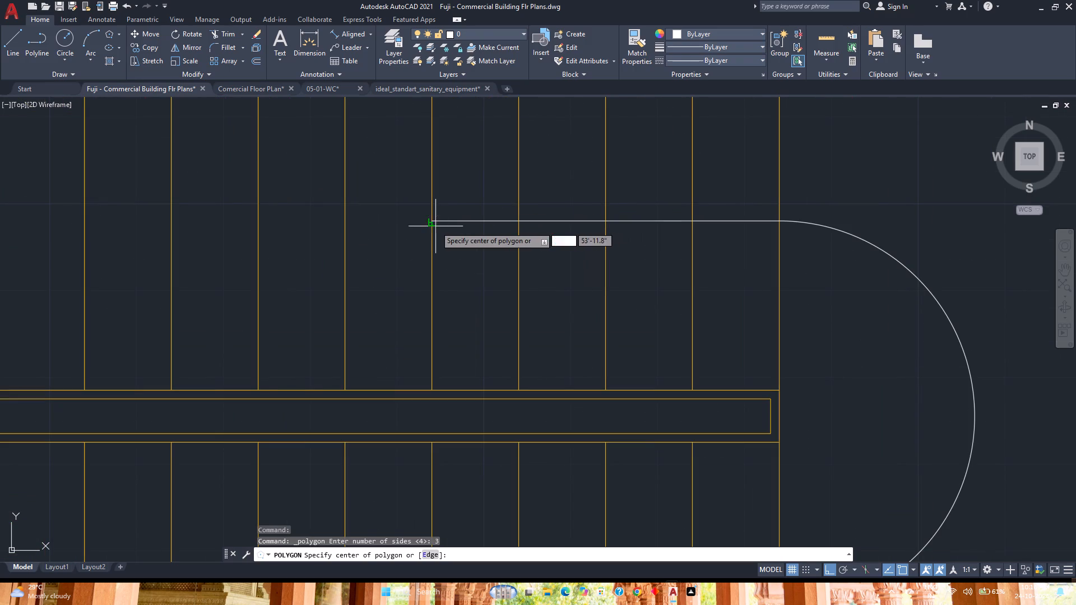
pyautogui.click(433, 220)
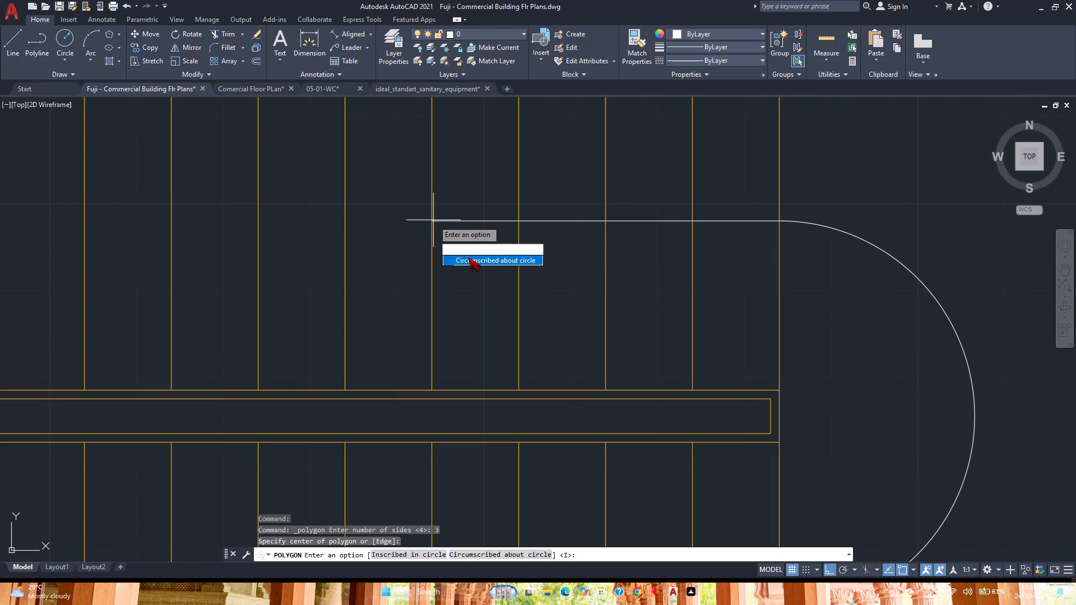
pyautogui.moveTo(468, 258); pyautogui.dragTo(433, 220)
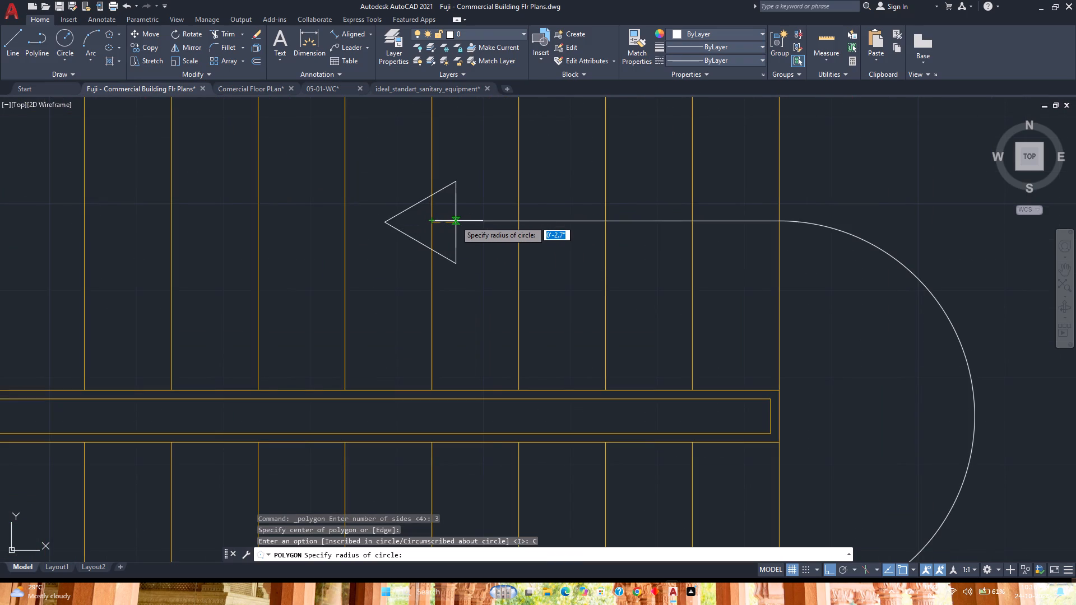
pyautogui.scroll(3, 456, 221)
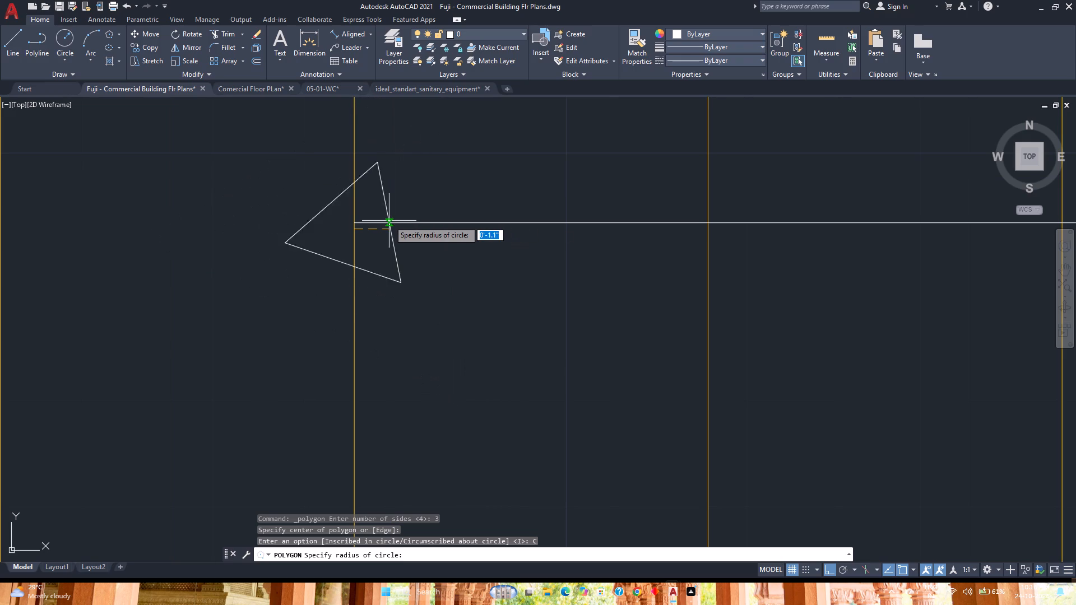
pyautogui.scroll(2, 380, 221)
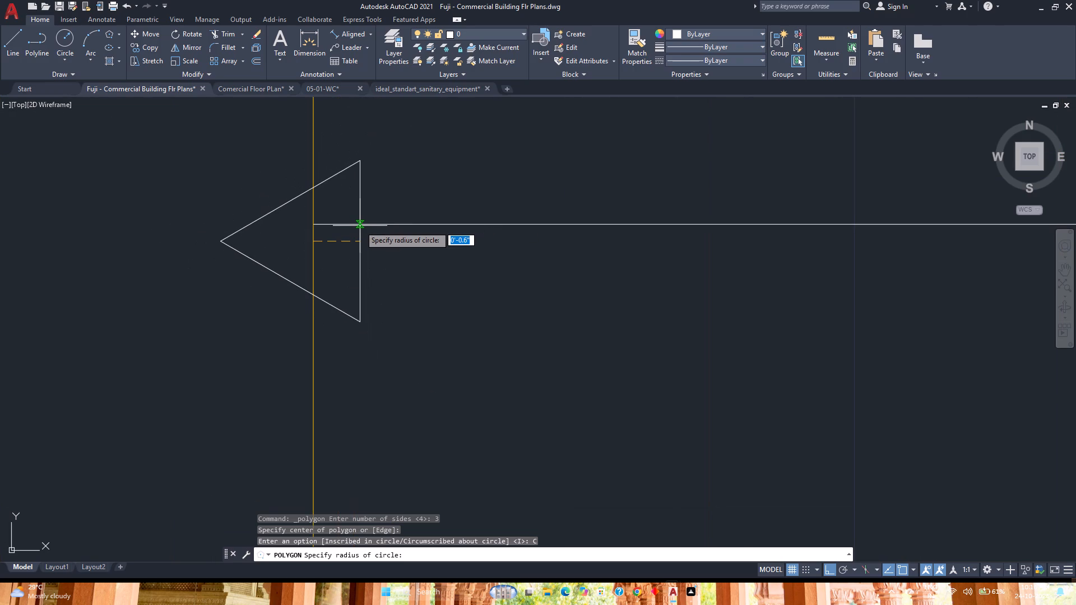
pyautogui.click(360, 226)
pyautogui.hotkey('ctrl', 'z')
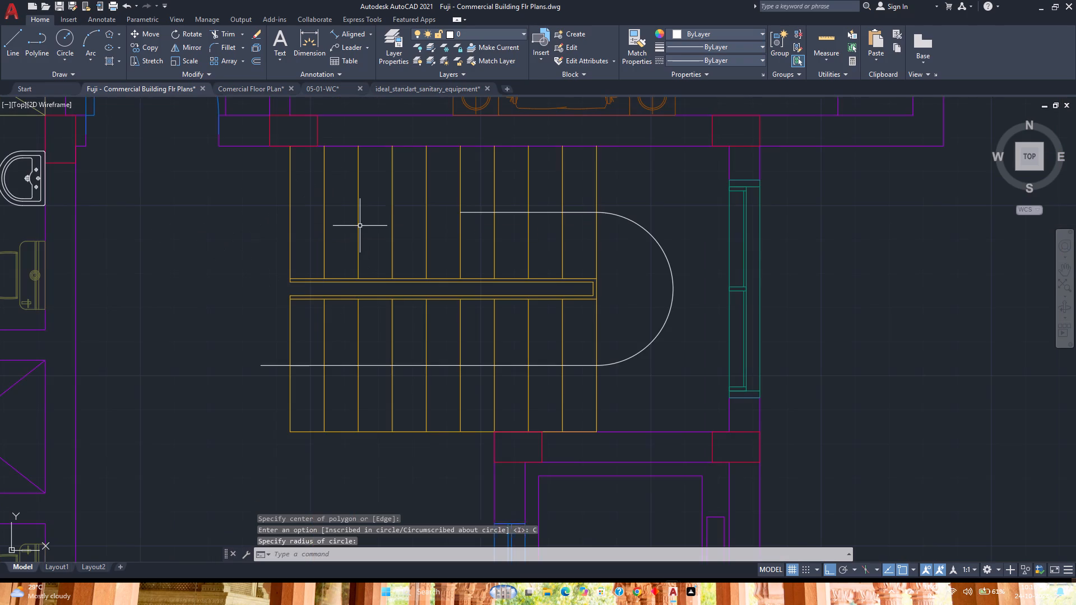
# Draw a 3-sided polygon inscribed in a circle of about 1.9" radius at the upper stair line's free end, pointing away from the landing.
pyautogui.click(114, 34)
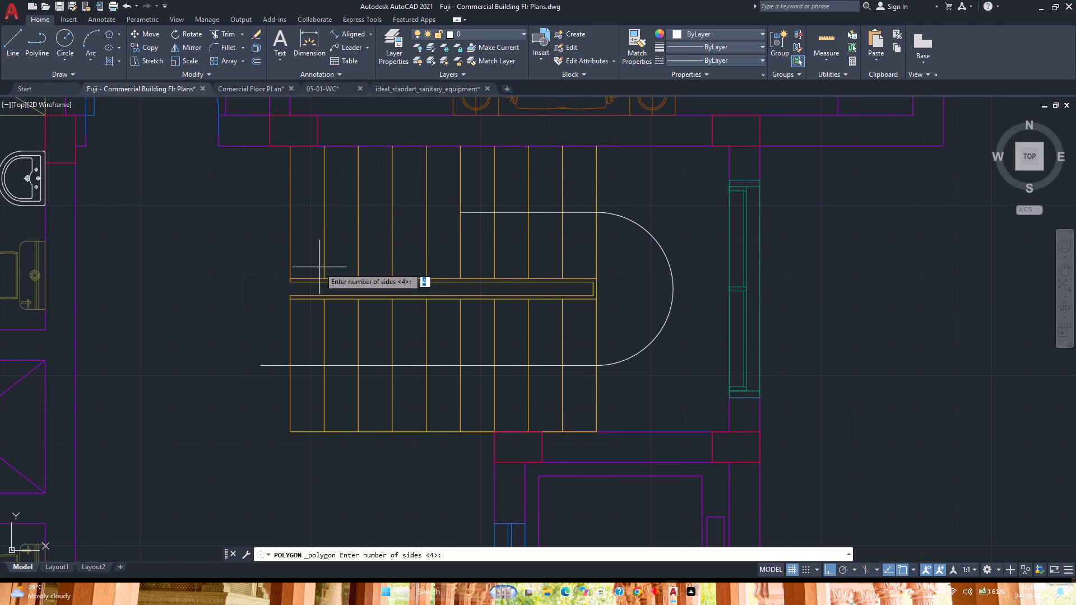
pyautogui.press('3')
pyautogui.press('Return')
pyautogui.scroll(4, 462, 213)
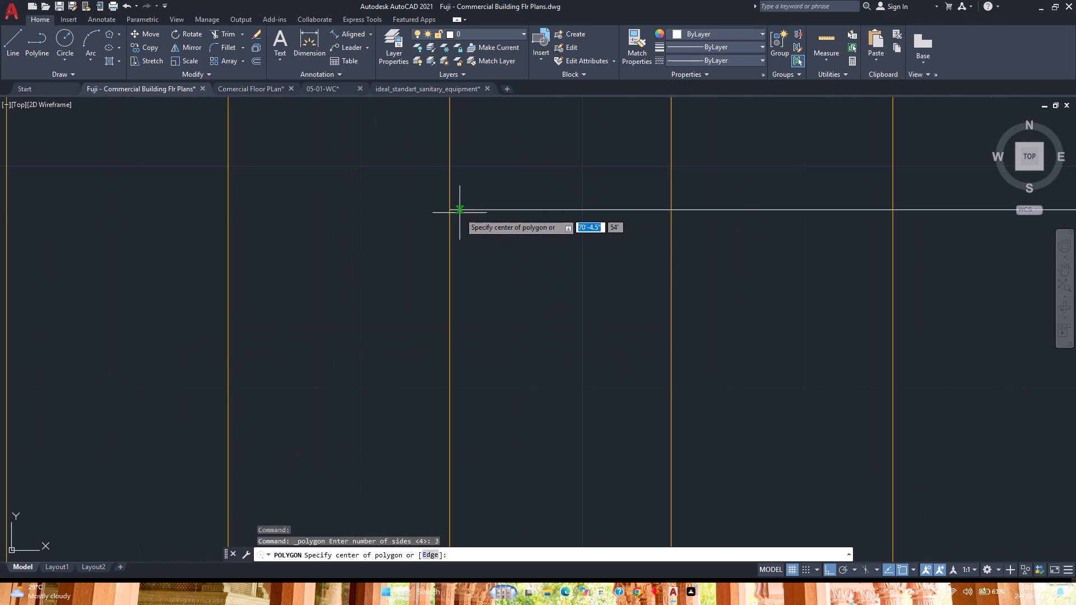
pyautogui.click(451, 209)
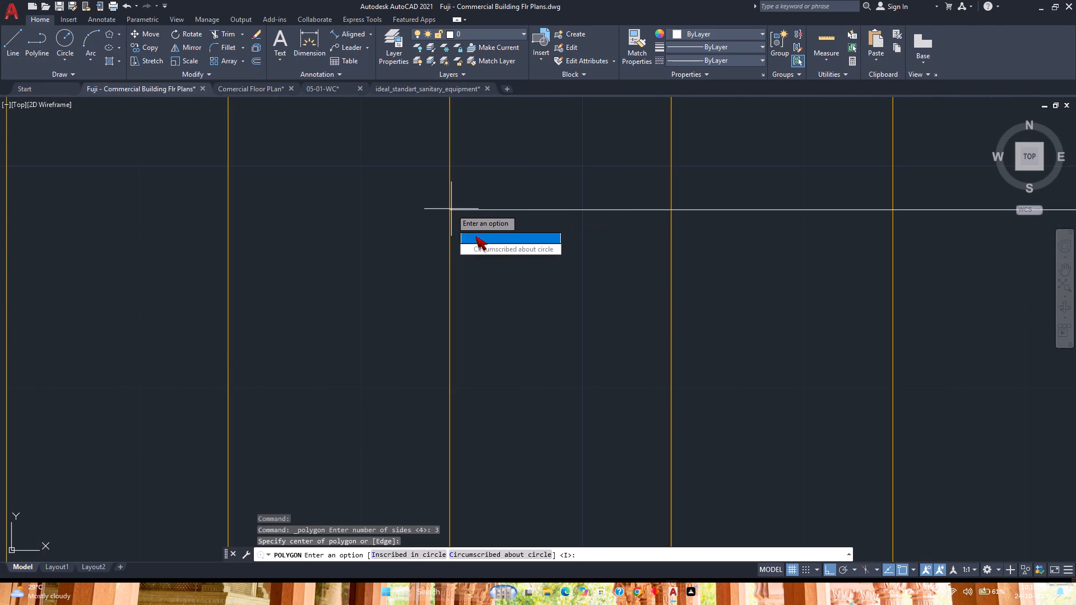
pyautogui.moveTo(476, 237); pyautogui.dragTo(451, 209)
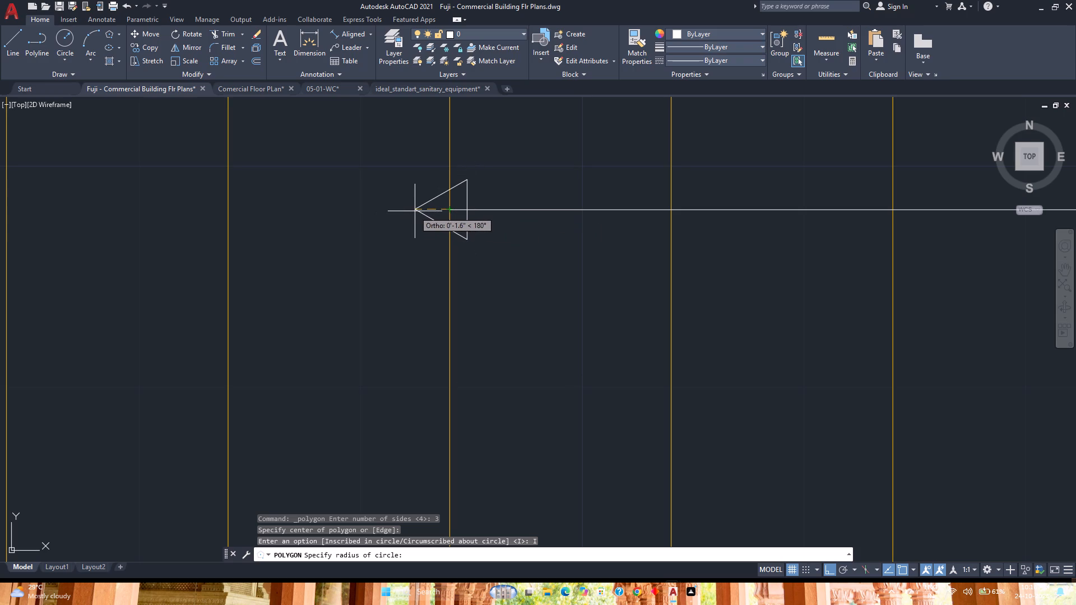
pyautogui.scroll(-3, 407, 211)
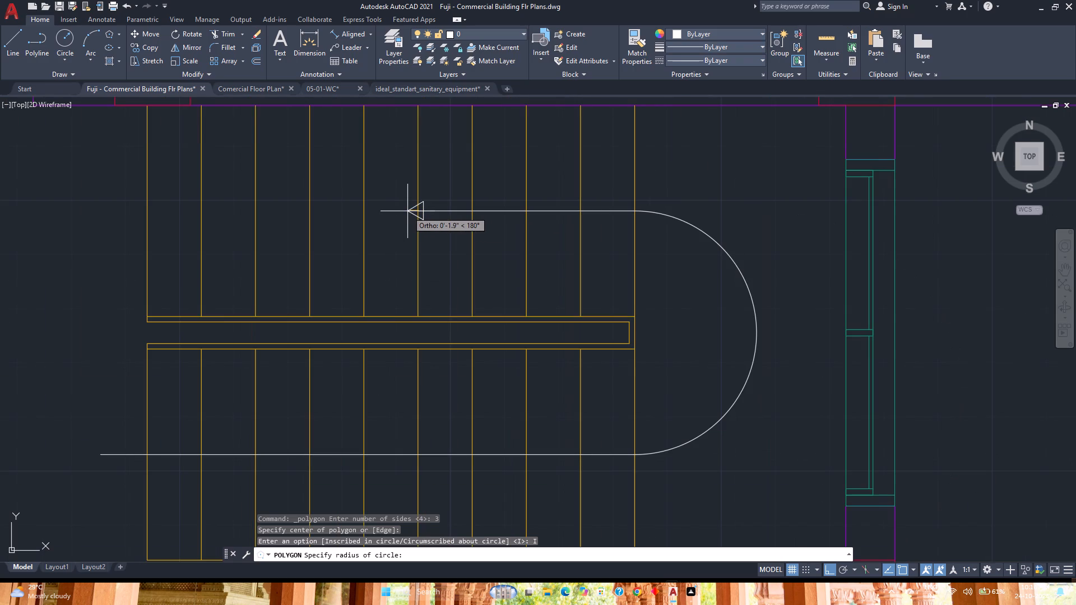
pyautogui.click(407, 211)
# Stretch the base of the triangle along the stair line toward the landing to form an arrowhead about one tread long.
pyautogui.scroll(-1, 371, 262)
pyautogui.moveTo(371, 262); pyautogui.dragTo(381, 269, button='middle')
pyautogui.moveTo(392, 281); pyautogui.dragTo(425, 325, button='middle')
pyautogui.middleClick(425, 325)
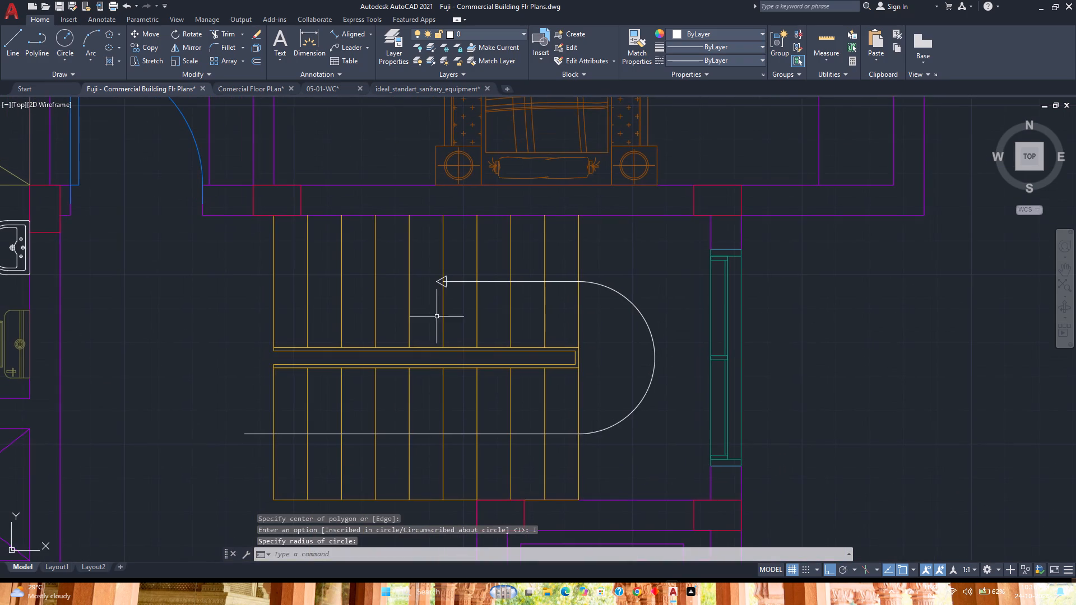
pyautogui.scroll(5, 443, 295)
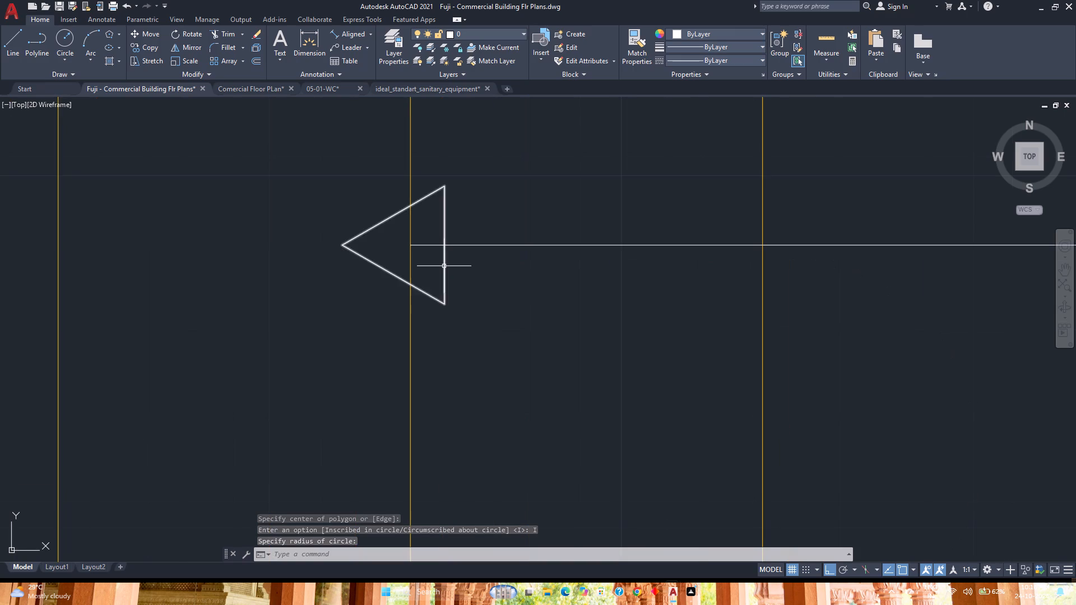
pyautogui.click(444, 266)
pyautogui.click(445, 246)
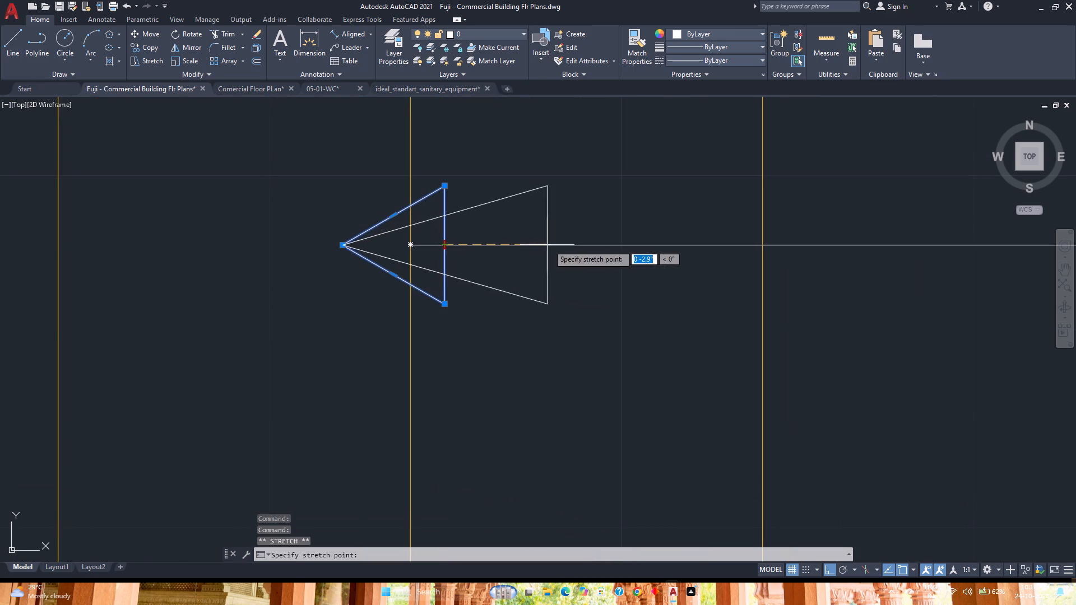
pyautogui.click(690, 240)
pyautogui.scroll(-4, 511, 311)
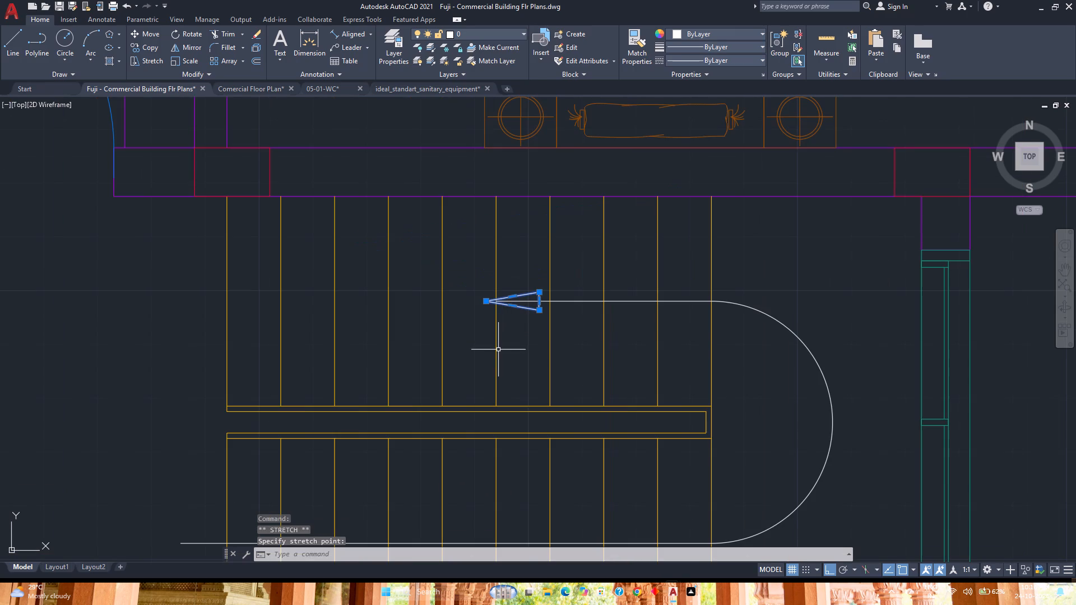
# Trim the part of the stair direction line that runs inside the triangular arrowhead.
pyautogui.scroll(-2, 499, 351)
pyautogui.press('Escape')
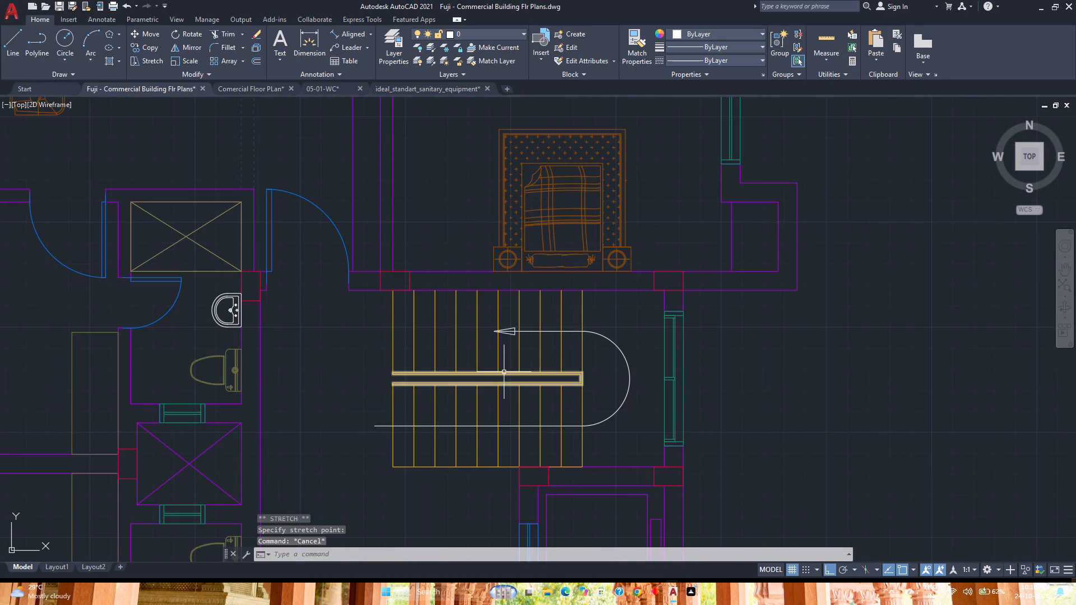
pyautogui.scroll(6, 513, 336)
pyautogui.write('tr')
pyautogui.press('Return')
pyautogui.click(489, 277)
pyautogui.click(479, 301)
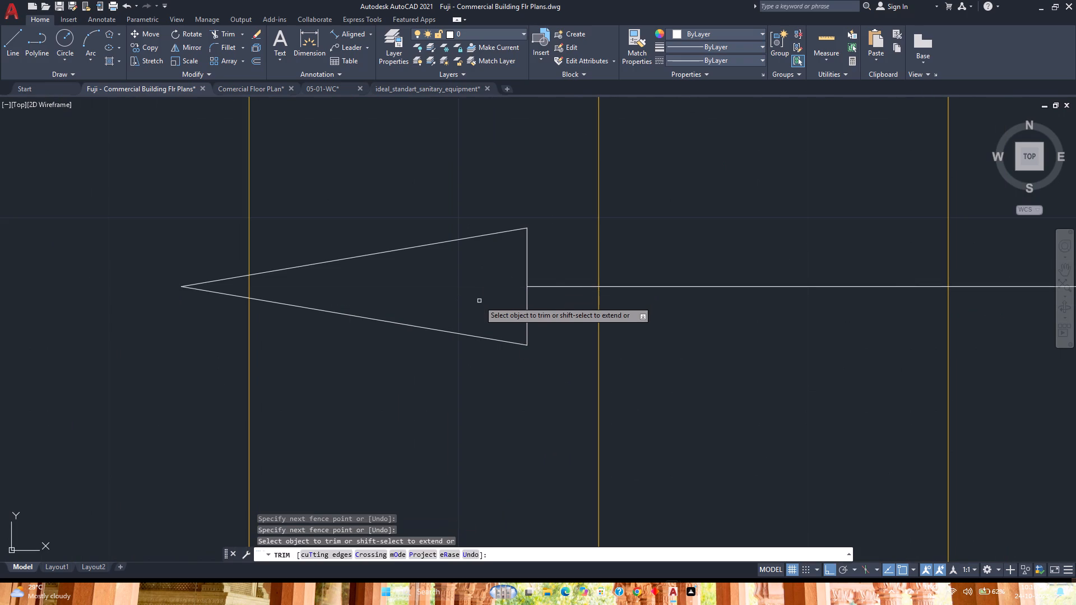
pyautogui.press('Escape')
# Select the arrowhead, both straight stair direction lines and the semicircular turn, and join them into one polyline.
pyautogui.scroll(-5, 479, 301)
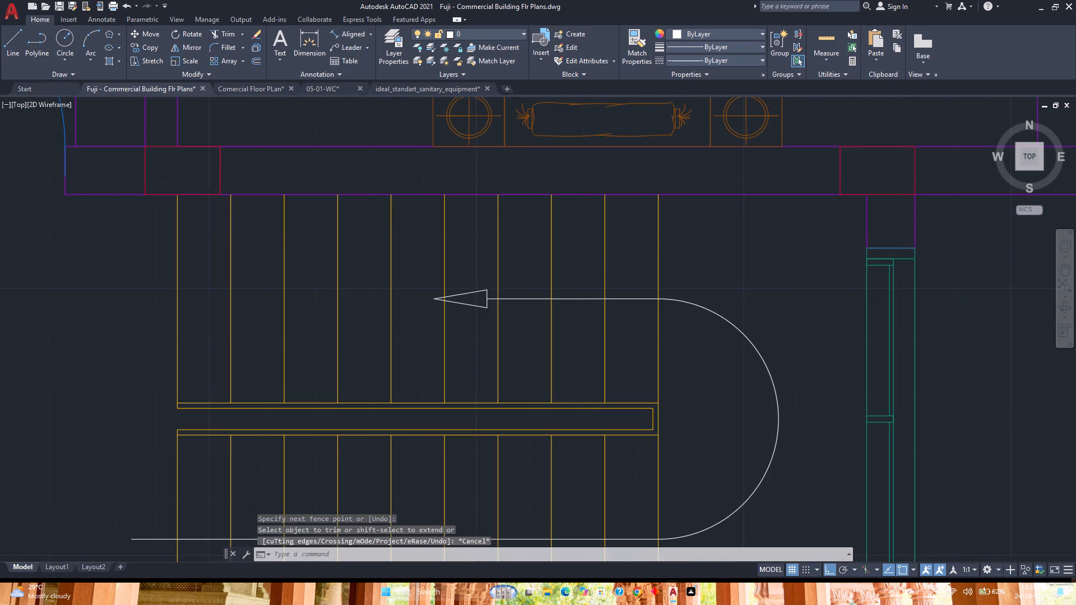
pyautogui.click(480, 304)
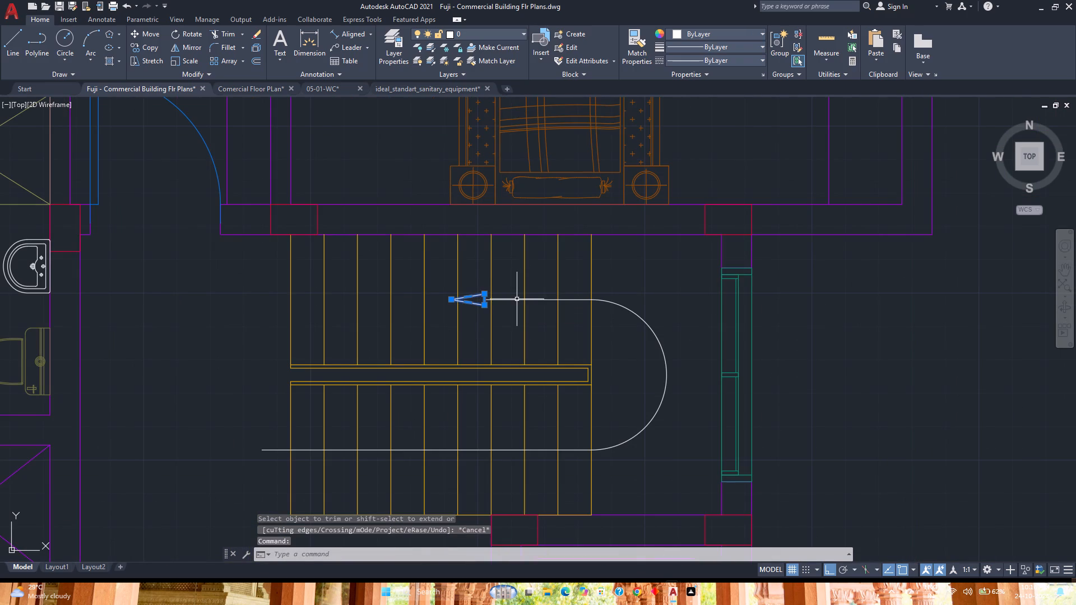
pyautogui.keyDown('ctrl'); pyautogui.click(516, 301); pyautogui.keyUp('ctrl')
pyautogui.keyDown('ctrl'); pyautogui.click(508, 299); pyautogui.keyUp('ctrl')
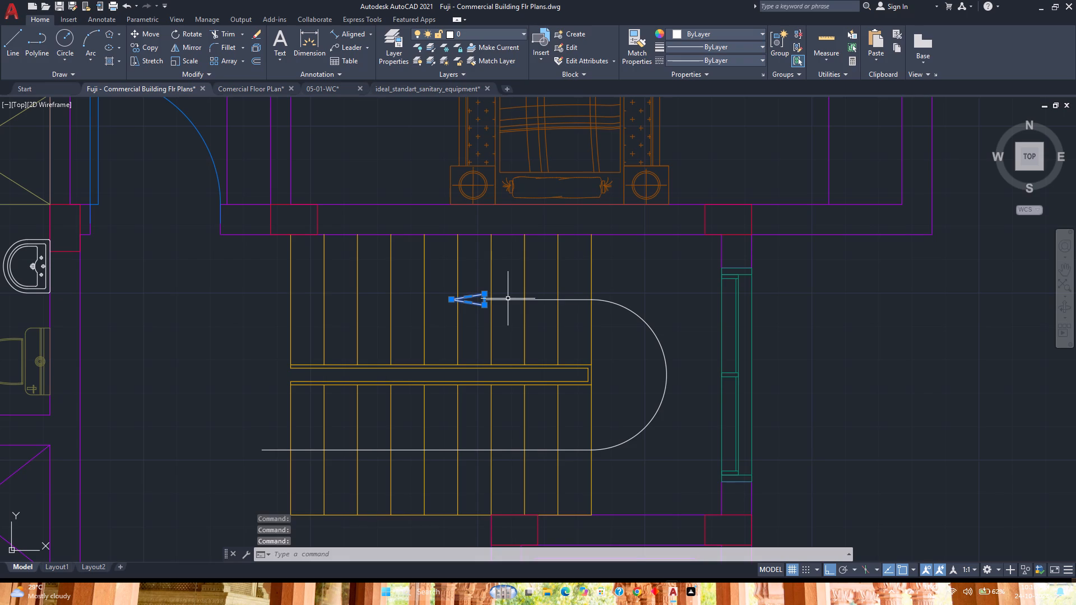
pyautogui.click(508, 303)
pyautogui.click(507, 294)
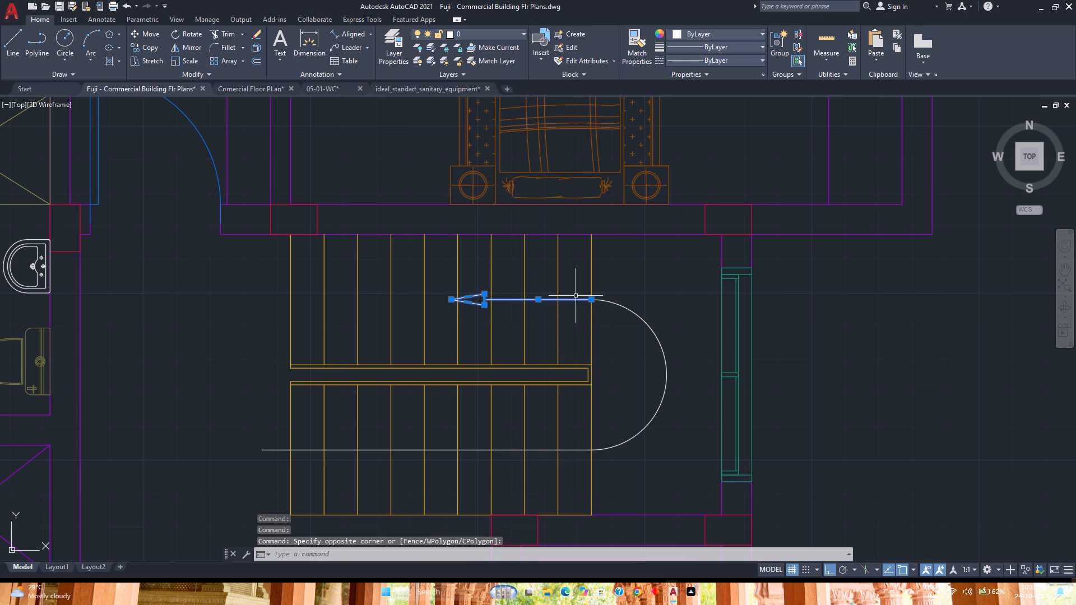
pyautogui.click(607, 302)
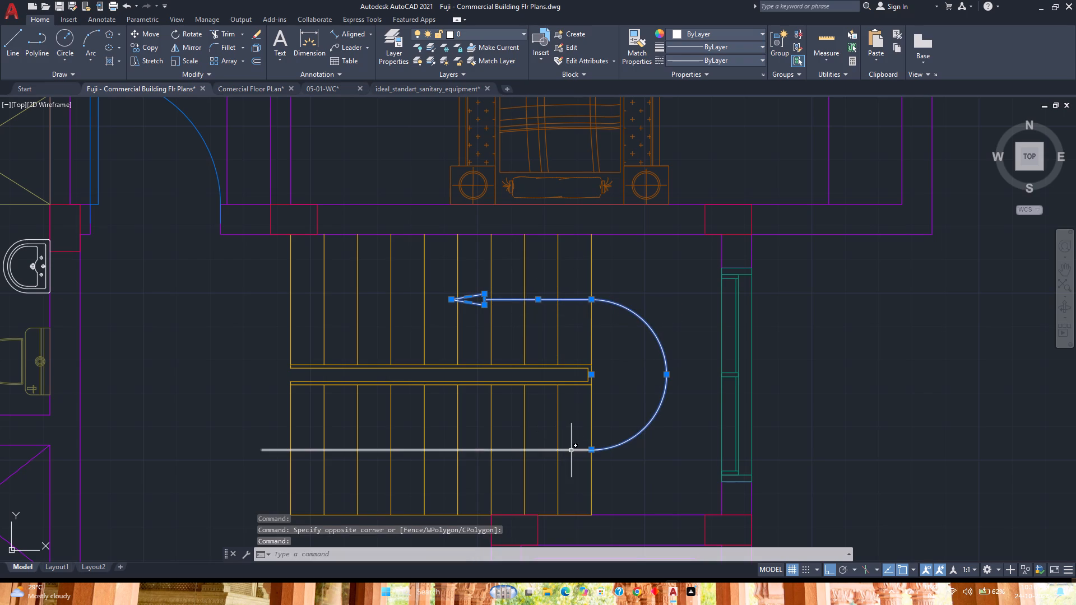
pyautogui.click(571, 450)
pyautogui.press('j')
pyautogui.press('Return')
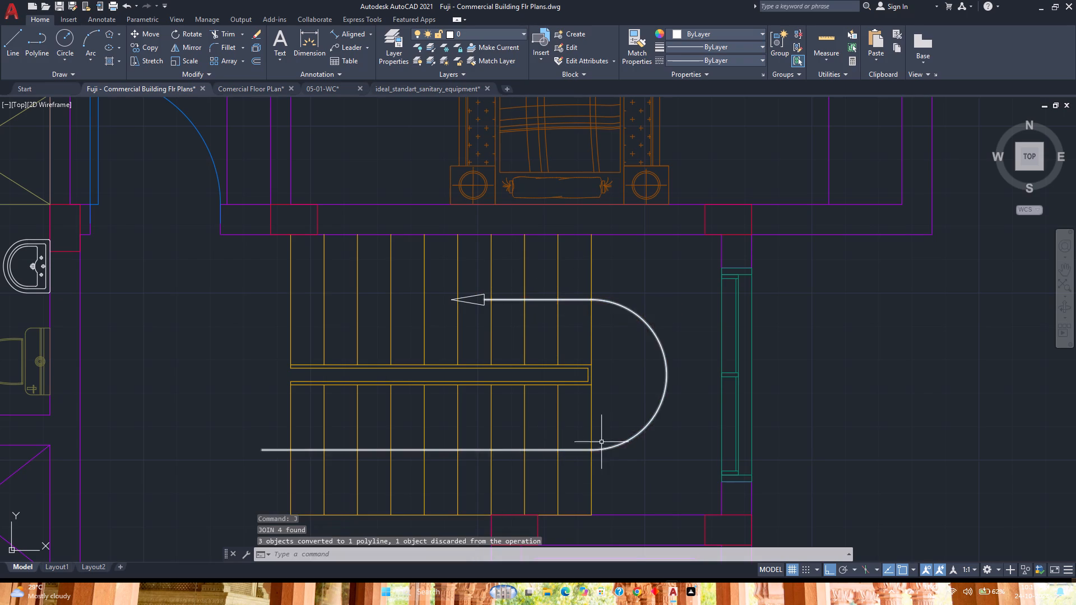
# Load the CENTER linetype from acadiso.lin into the drawing.
pyautogui.click(618, 443)
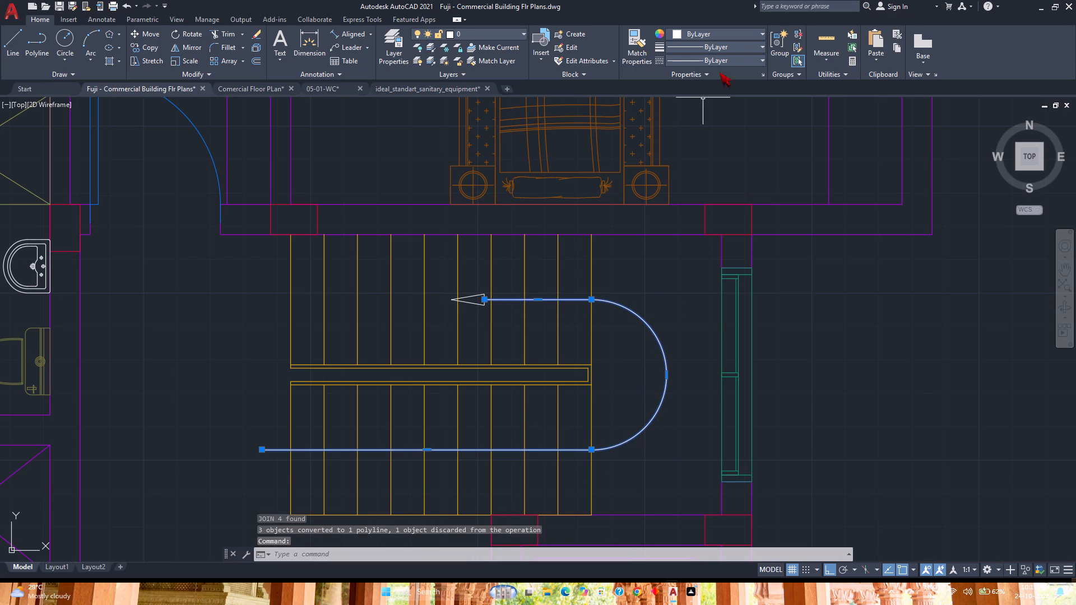
pyautogui.click(729, 60)
pyautogui.click(683, 146)
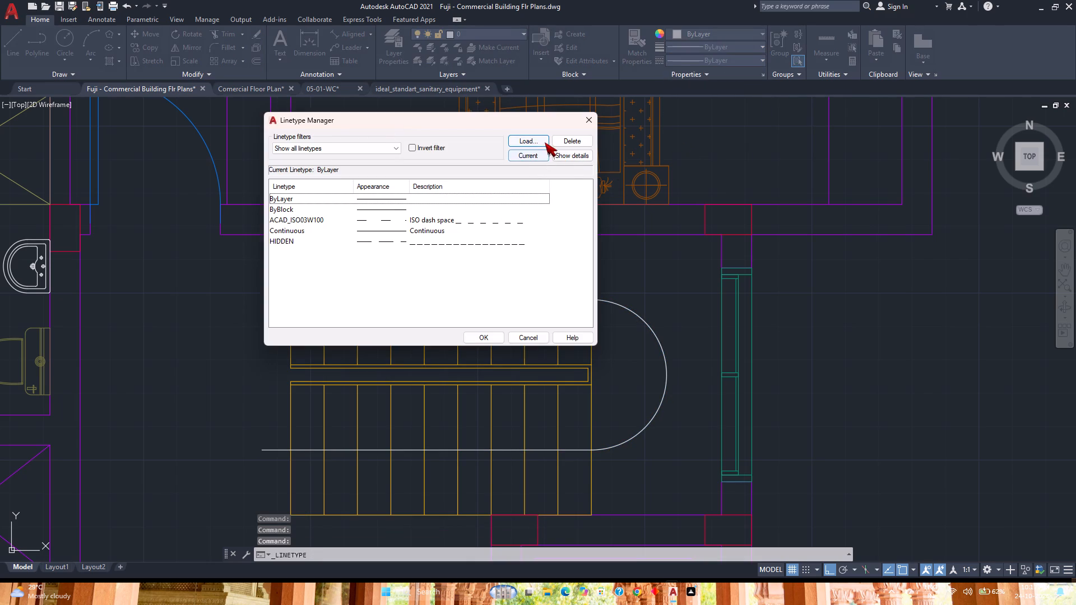
pyautogui.click(545, 142)
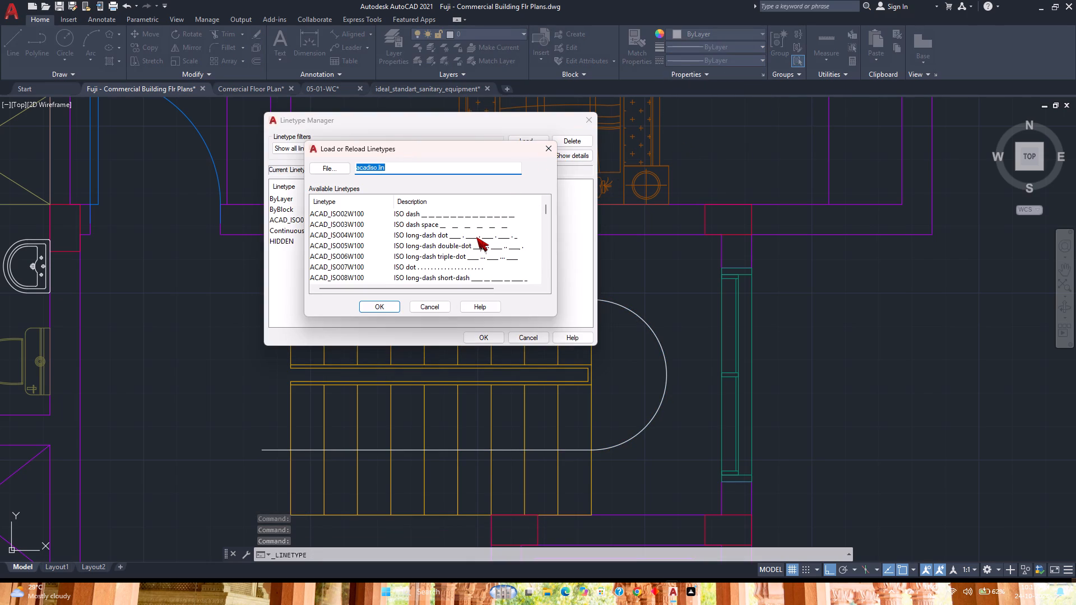
pyautogui.scroll(-3, 442, 258)
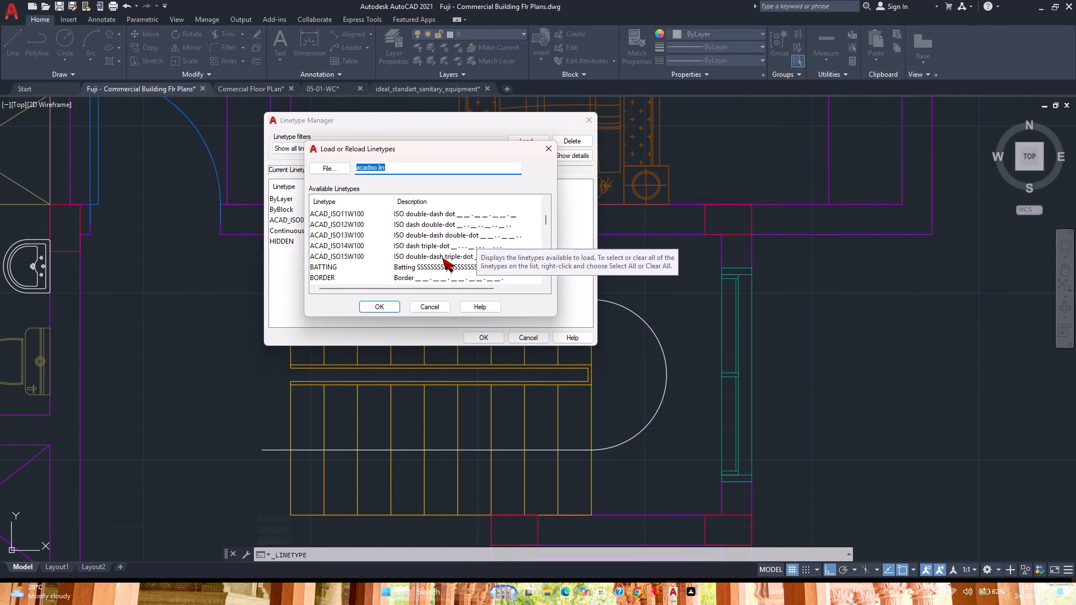
pyautogui.scroll(-2, 442, 258)
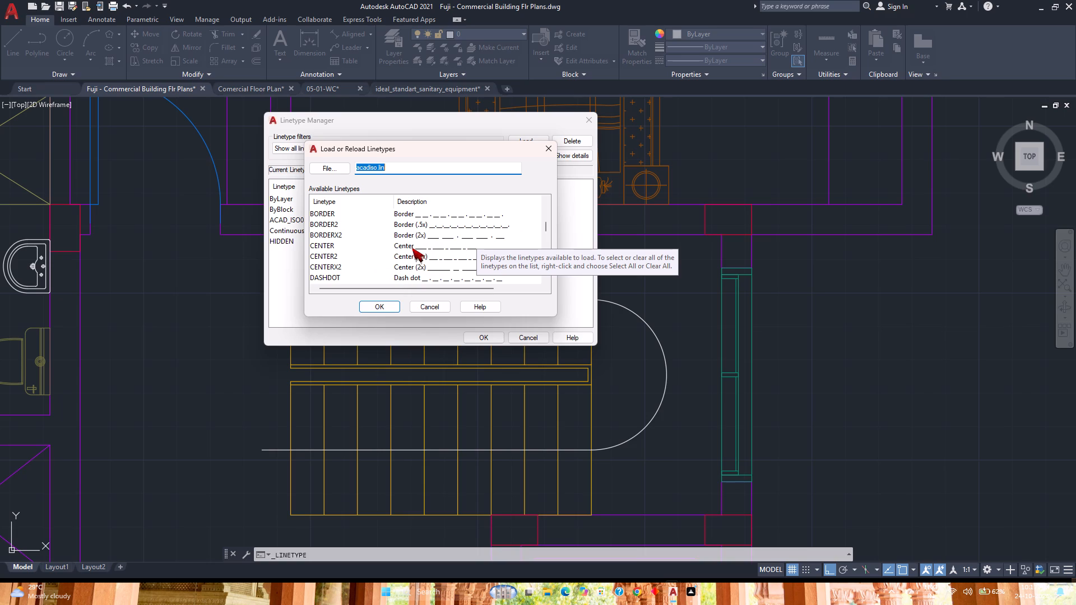
pyautogui.click(410, 246)
pyautogui.click(382, 304)
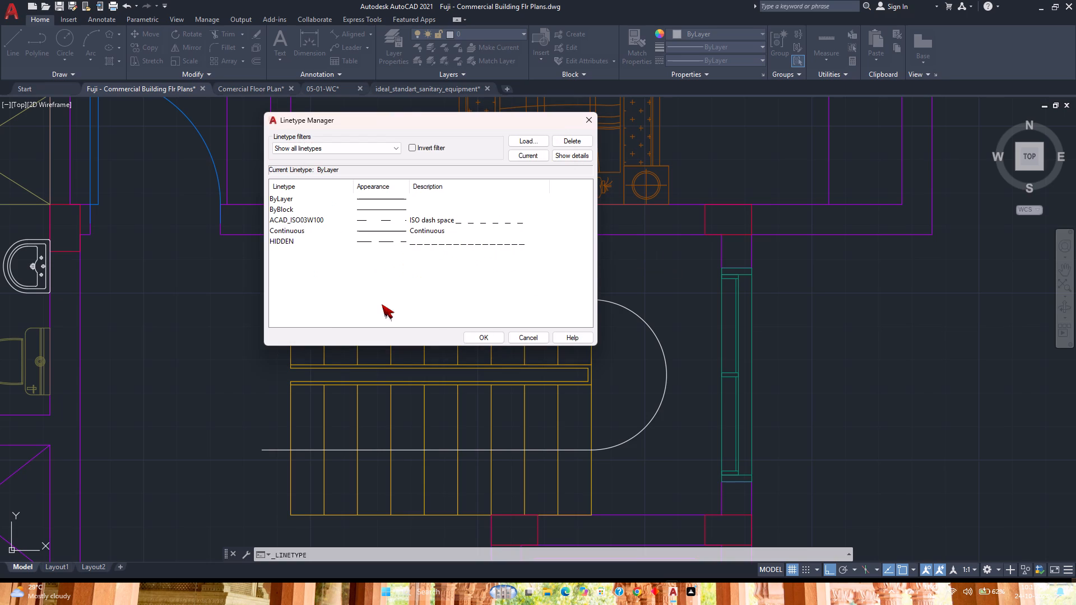
pyautogui.click(490, 336)
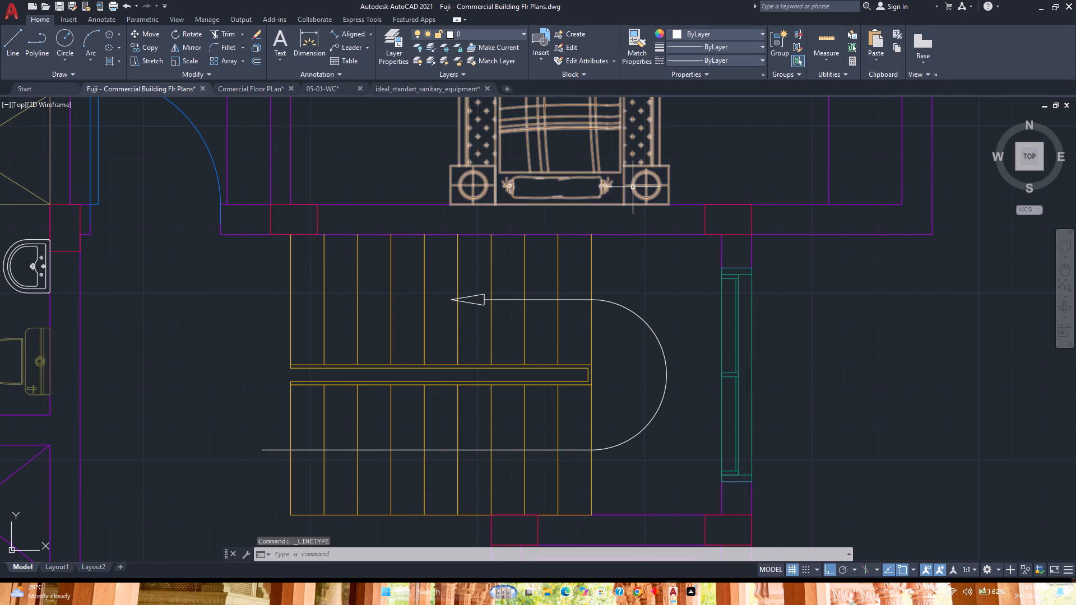
# Assign the CENTER linetype to the joined stair direction polyline.
pyautogui.click(618, 305)
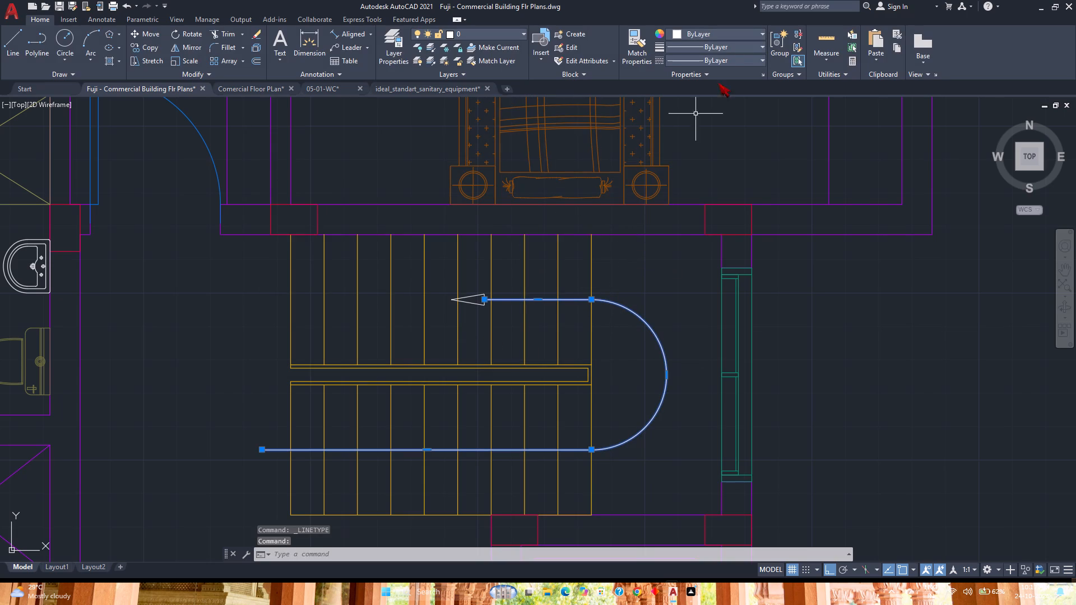
pyautogui.click(730, 59)
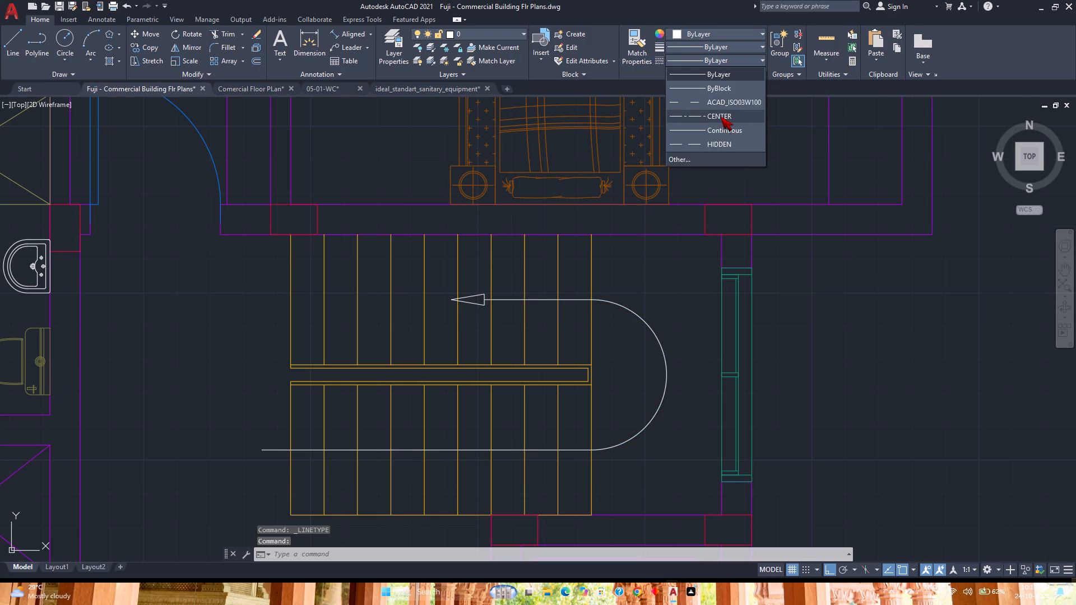
pyautogui.click(721, 117)
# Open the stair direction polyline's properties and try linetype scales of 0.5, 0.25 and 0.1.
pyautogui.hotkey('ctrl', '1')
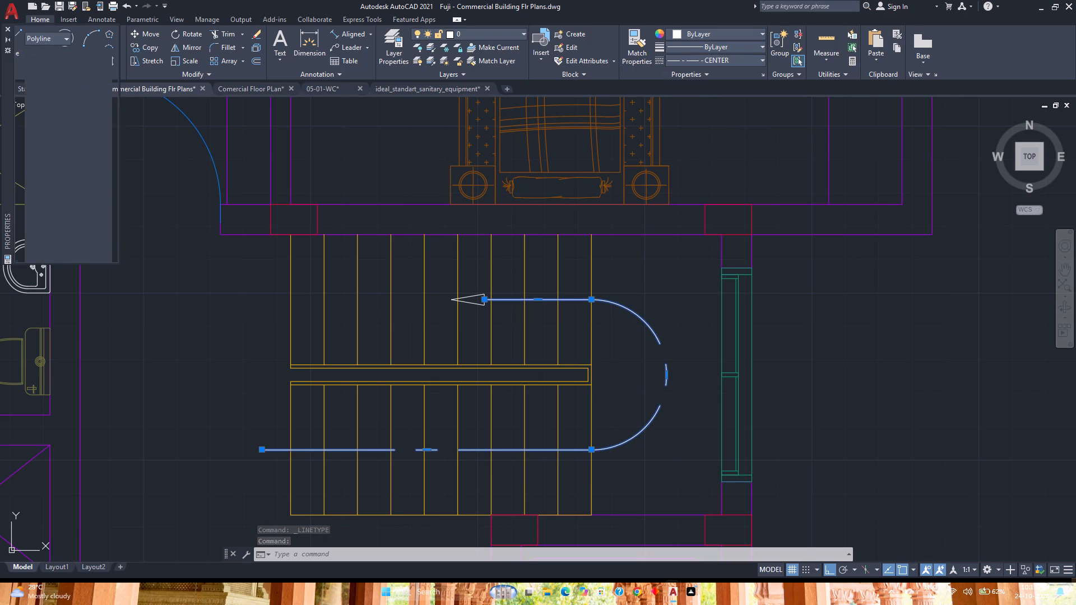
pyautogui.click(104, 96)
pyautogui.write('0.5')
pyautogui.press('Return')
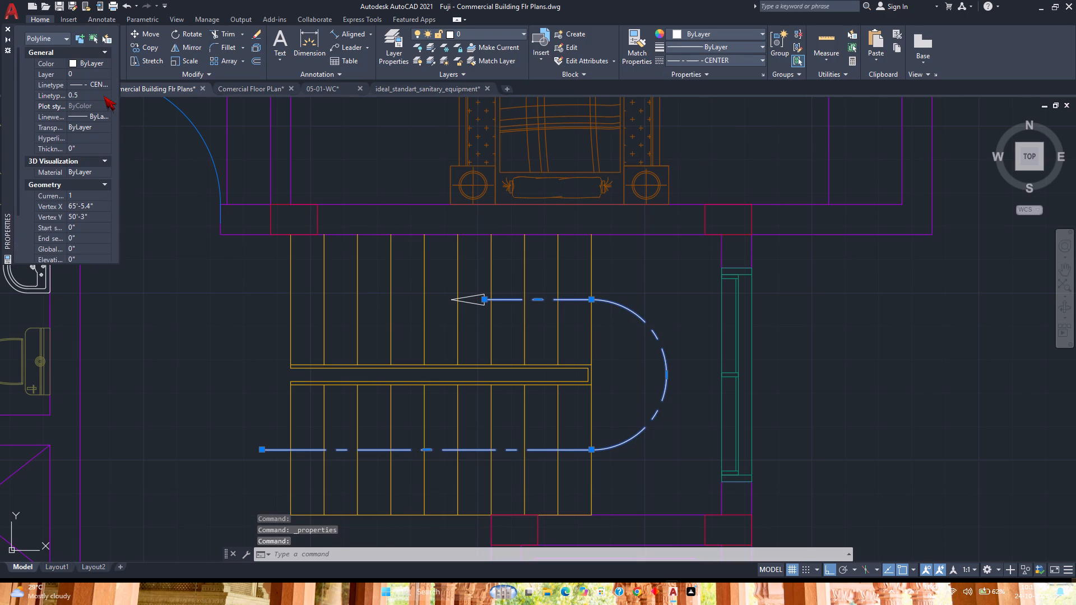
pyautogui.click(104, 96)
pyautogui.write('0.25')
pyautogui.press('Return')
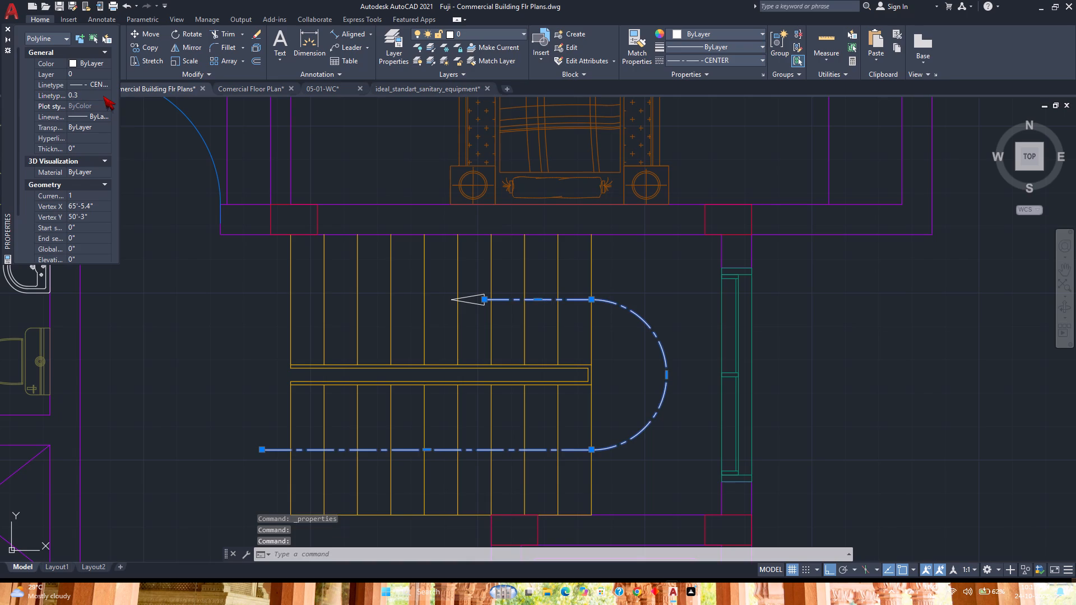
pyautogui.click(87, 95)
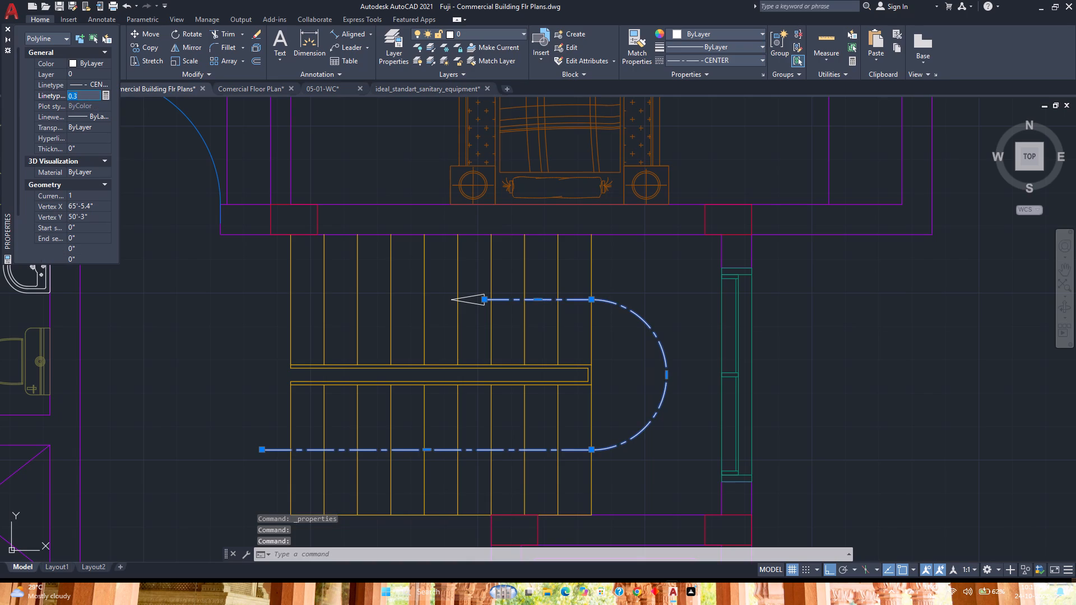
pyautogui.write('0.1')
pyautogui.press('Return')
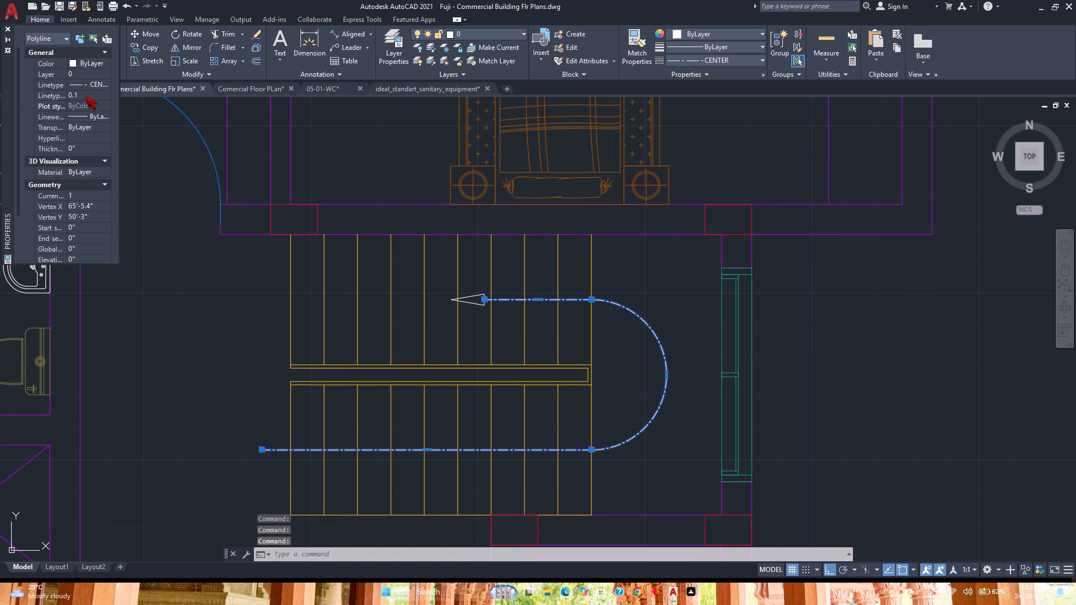
# Set the stair direction polyline's linetype scale to 0.20 and close its properties.
pyautogui.click(85, 95)
pyautogui.write('0.')
pyautogui.press('1')
pyautogui.press('BackSpace')
pyautogui.write('20')
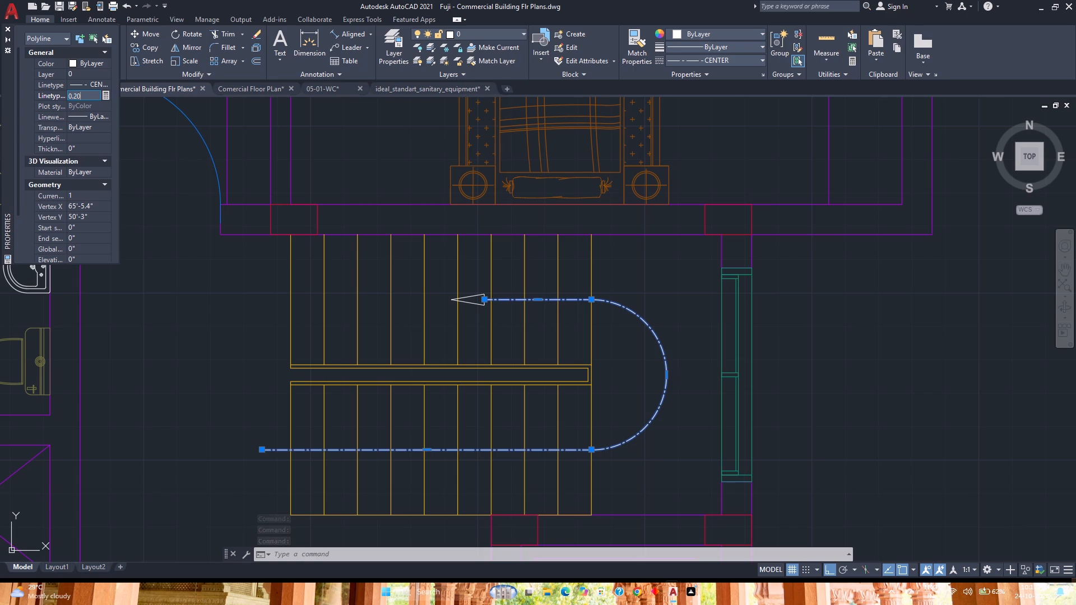
pyautogui.press('Return')
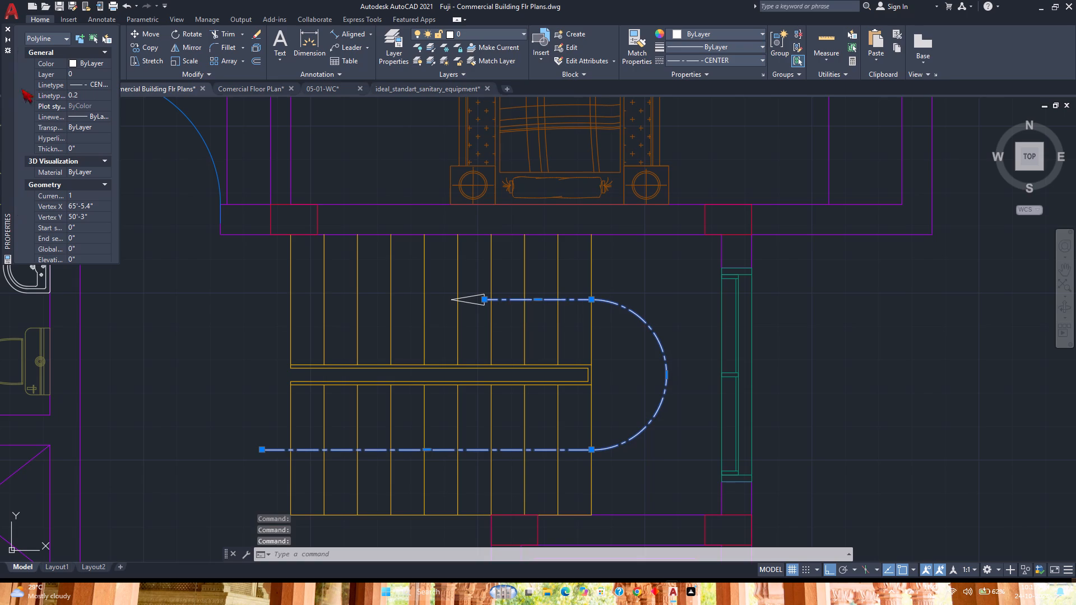
pyautogui.click(8, 27)
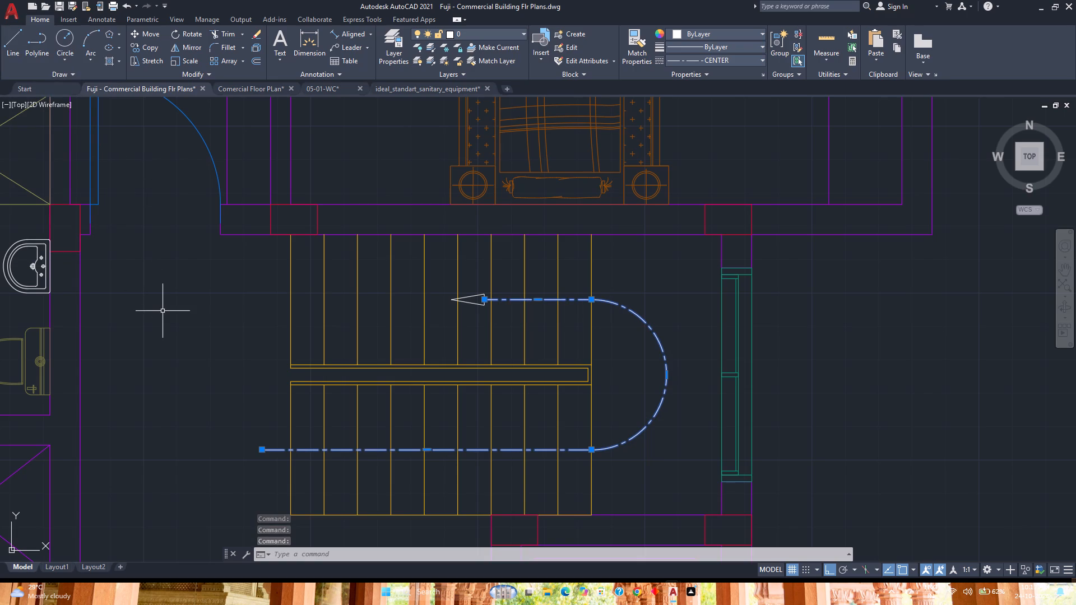
# Add the arrowhead to the selected direction polyline and move both to the Stairs layer.
pyautogui.keyDown('ctrl'); pyautogui.click(469, 296); pyautogui.keyUp('ctrl')
pyautogui.click(469, 311)
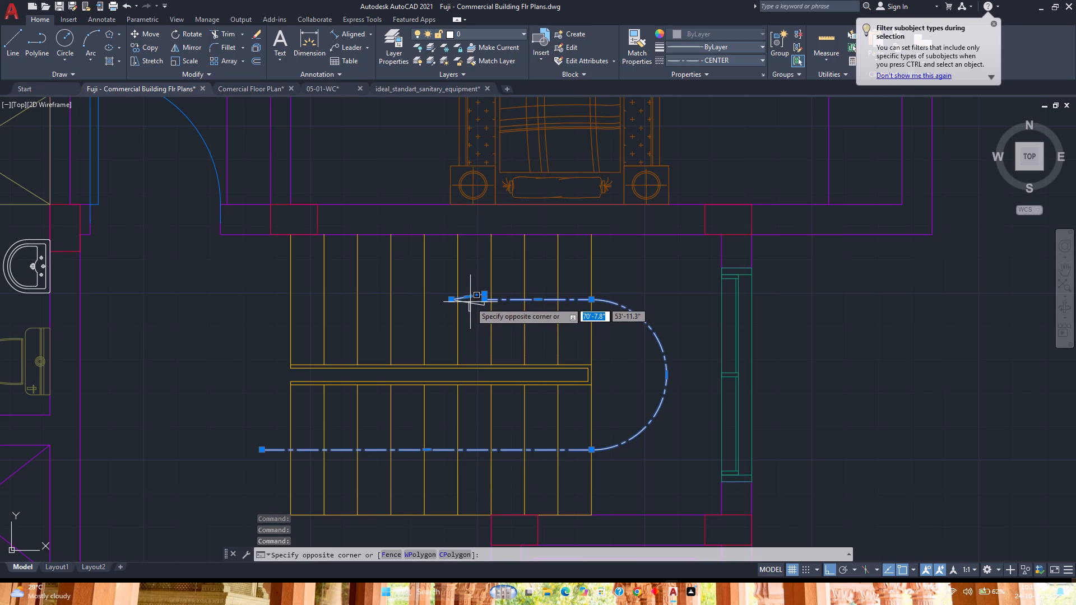
pyautogui.click(470, 302)
pyautogui.scroll(6, 476, 304)
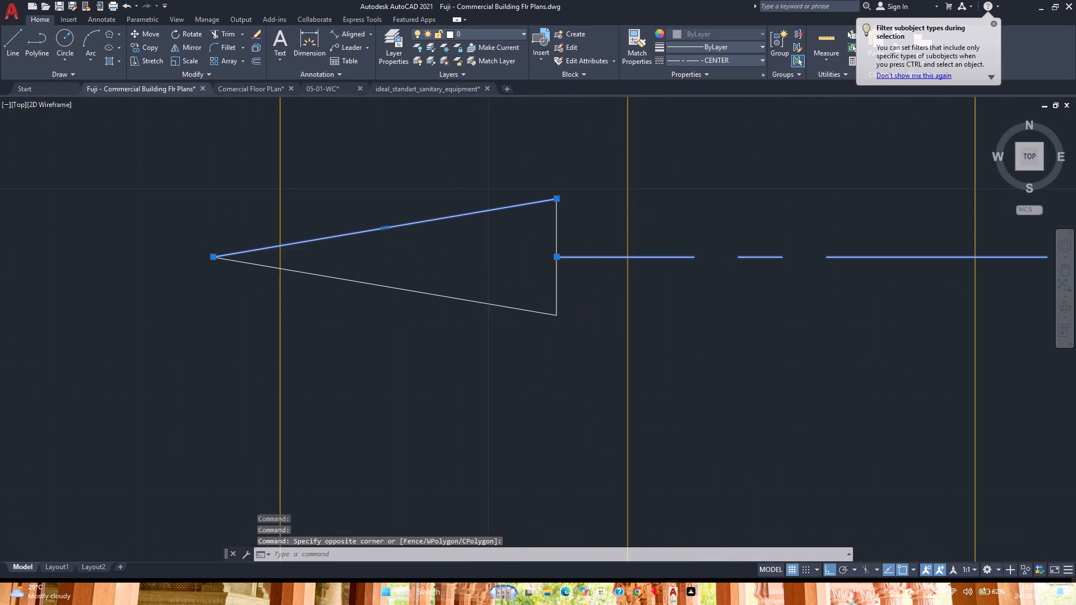
pyautogui.click(475, 299)
pyautogui.scroll(-6, 472, 296)
pyautogui.click(494, 36)
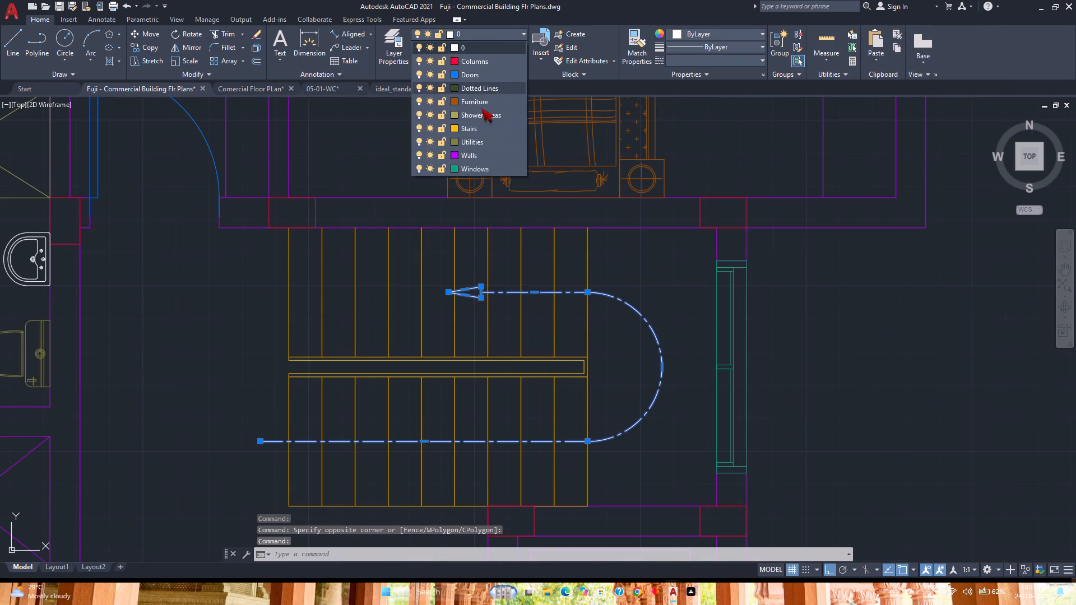
pyautogui.click(476, 125)
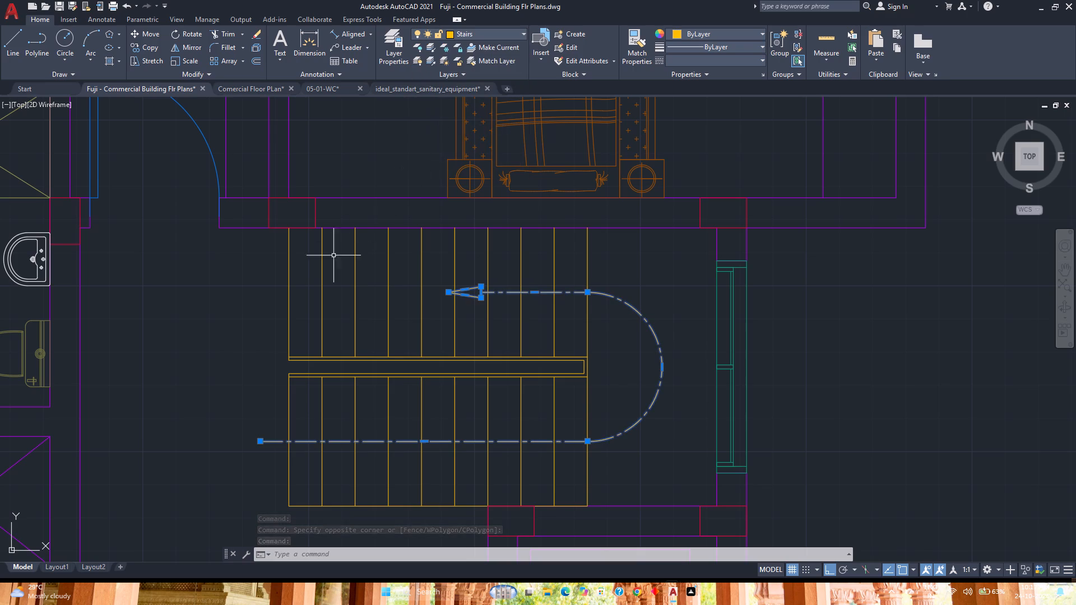
pyautogui.press('Escape')
# Save the Fuji floor plan drawing.
pyautogui.scroll(-1, 336, 316)
pyautogui.moveTo(336, 316); pyautogui.dragTo(432, 299, button='middle')
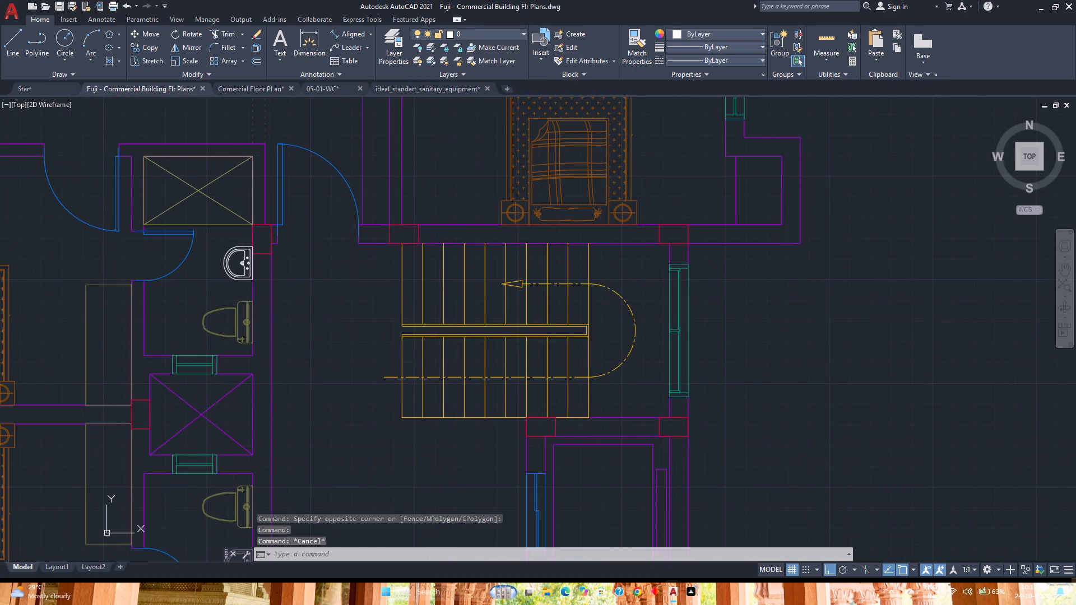
pyautogui.scroll(-2, 432, 299)
pyautogui.hotkey('ctrl', 's')
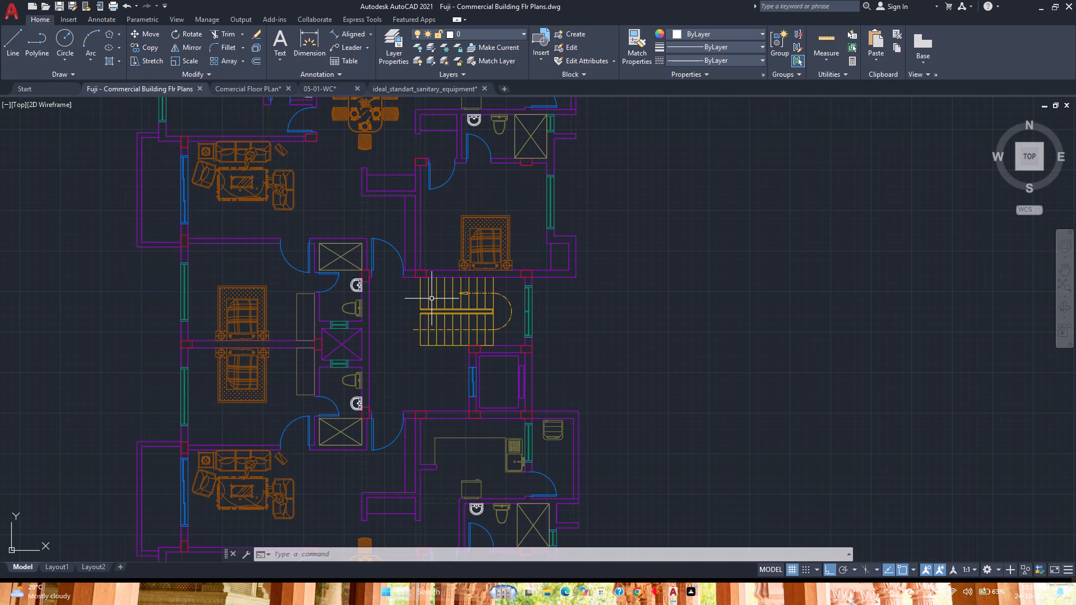
# Set the color of the wash basins in the two central back-to-back bathrooms to ByLayer.
pyautogui.scroll(-2, 432, 304)
pyautogui.scroll(2, 414, 318)
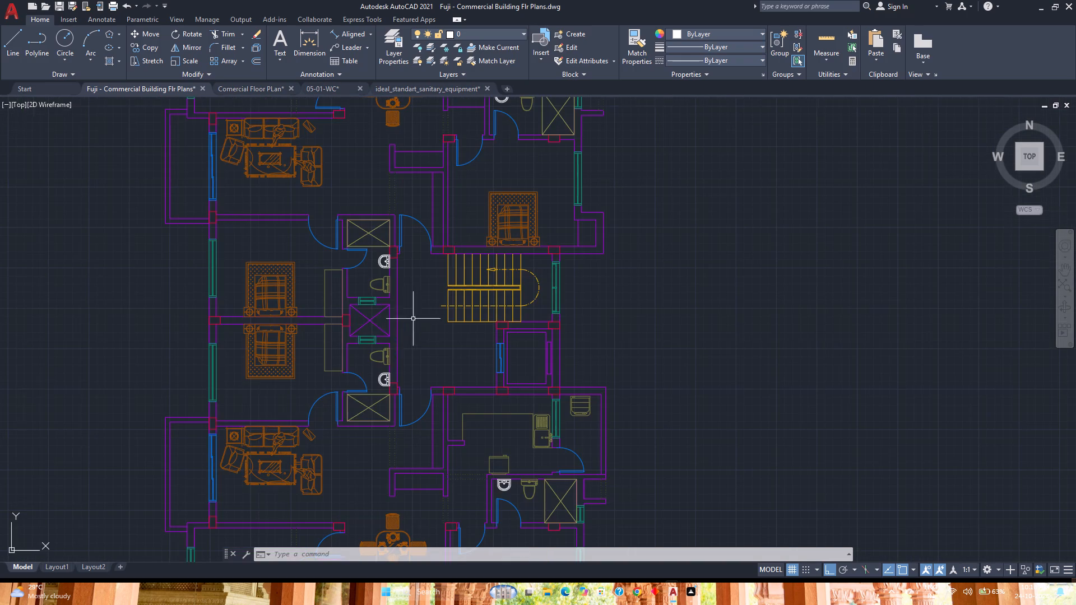
pyautogui.scroll(3, 369, 383)
pyautogui.click(414, 364)
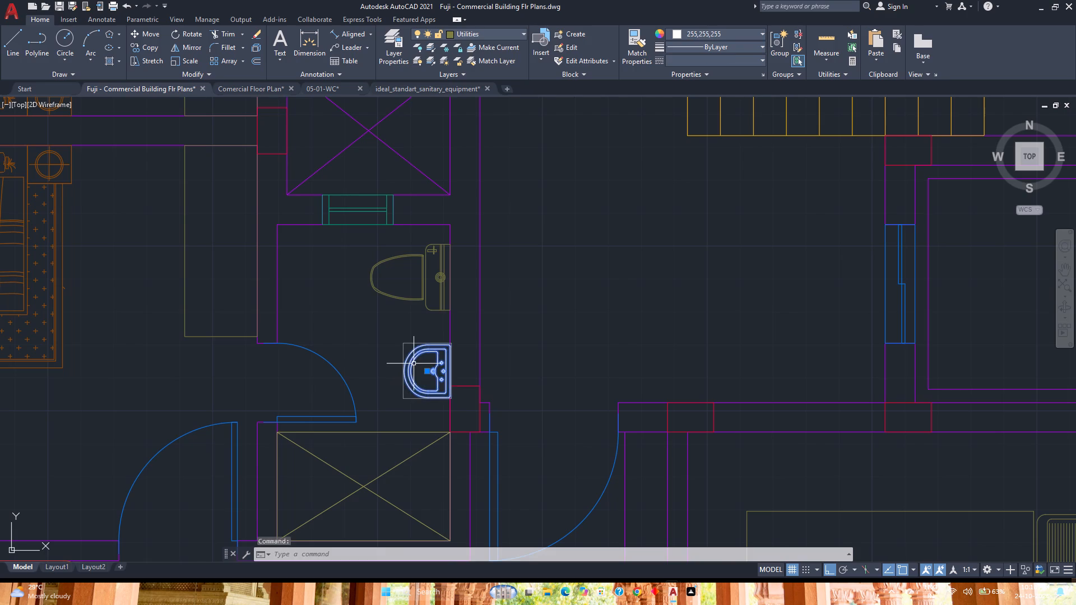
pyautogui.scroll(-1, 414, 364)
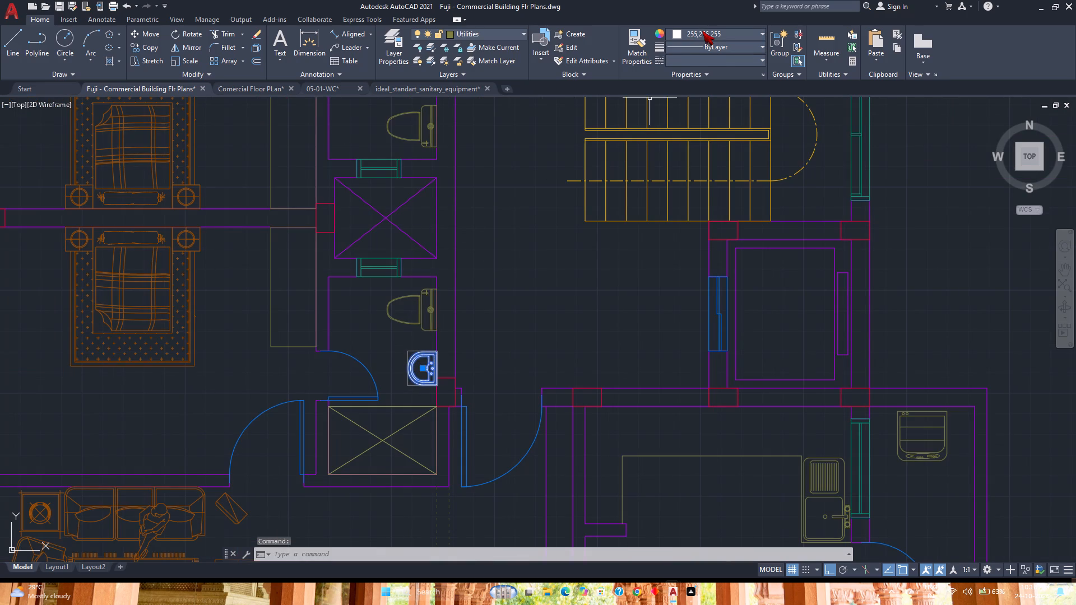
pyautogui.click(702, 31)
pyautogui.click(711, 45)
pyautogui.scroll(-1, 469, 314)
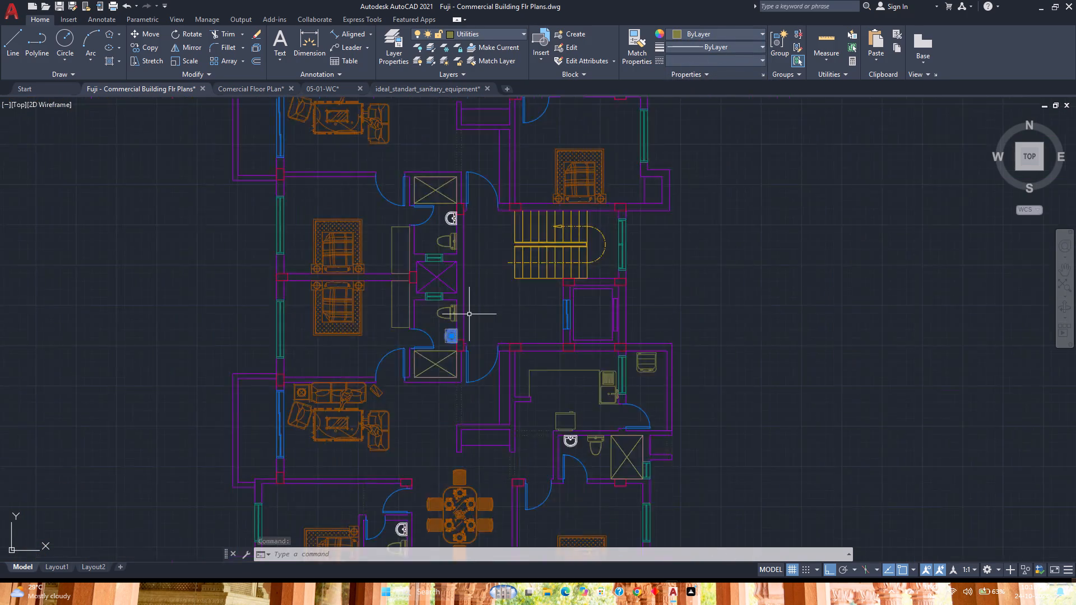
pyautogui.scroll(-2, 469, 314)
pyautogui.click(457, 252)
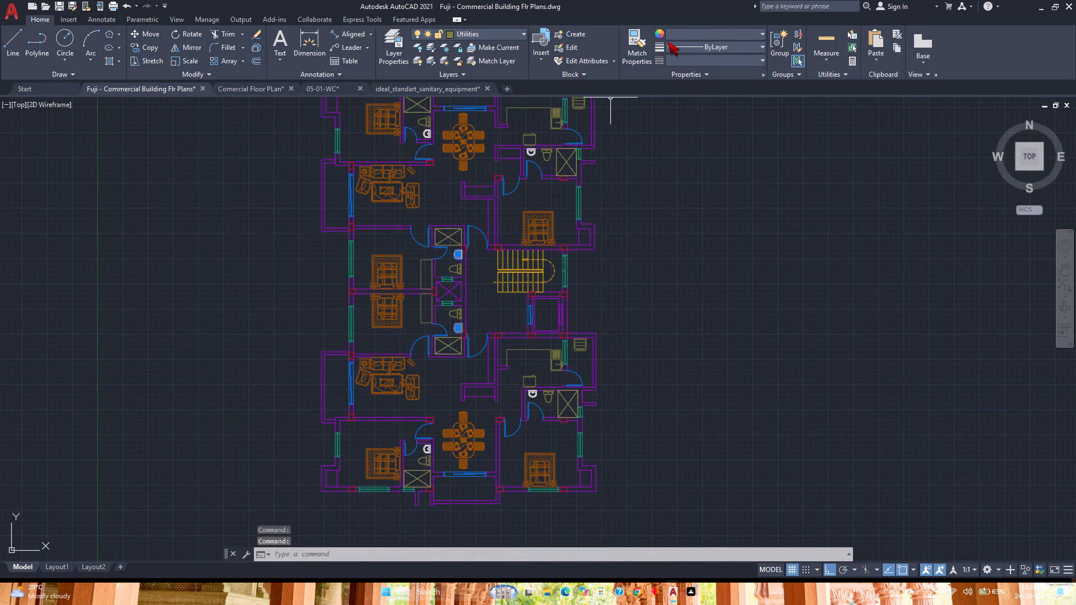
pyautogui.click(673, 32)
pyautogui.click(688, 48)
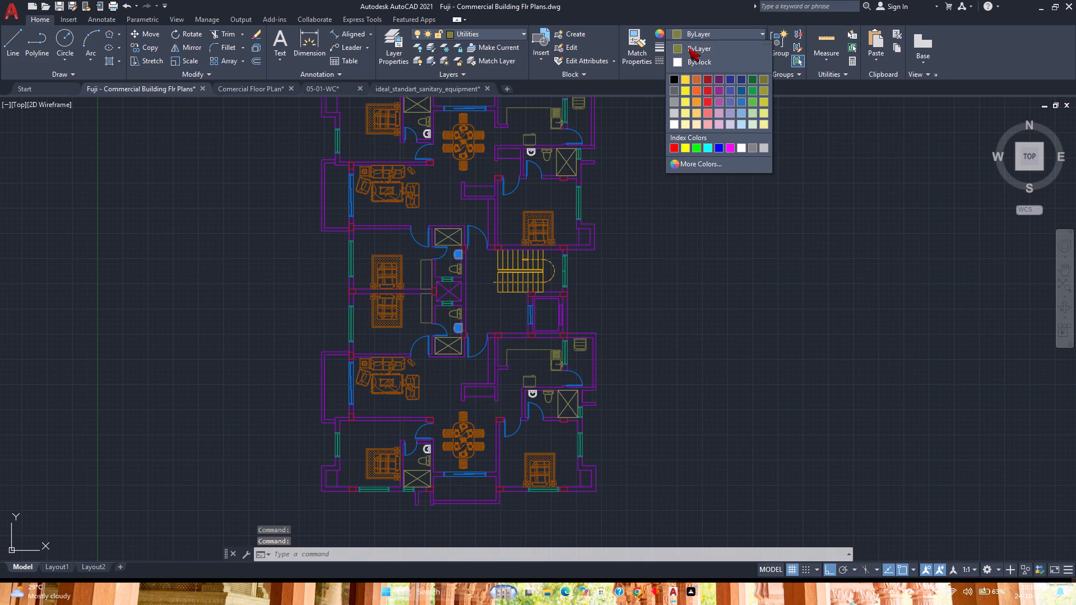
# Add the two wash basins in the upper apartment's remaining bathrooms to the selection and set their color to ByLayer.
pyautogui.moveTo(451, 231); pyautogui.dragTo(502, 331, button='middle')
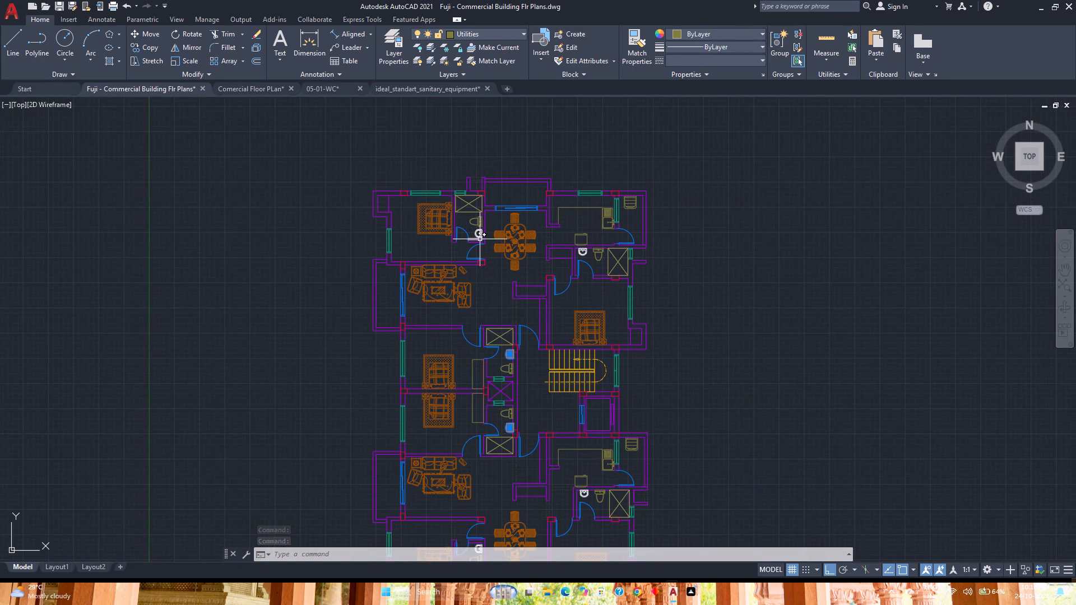
pyautogui.click(479, 236)
pyautogui.click(690, 34)
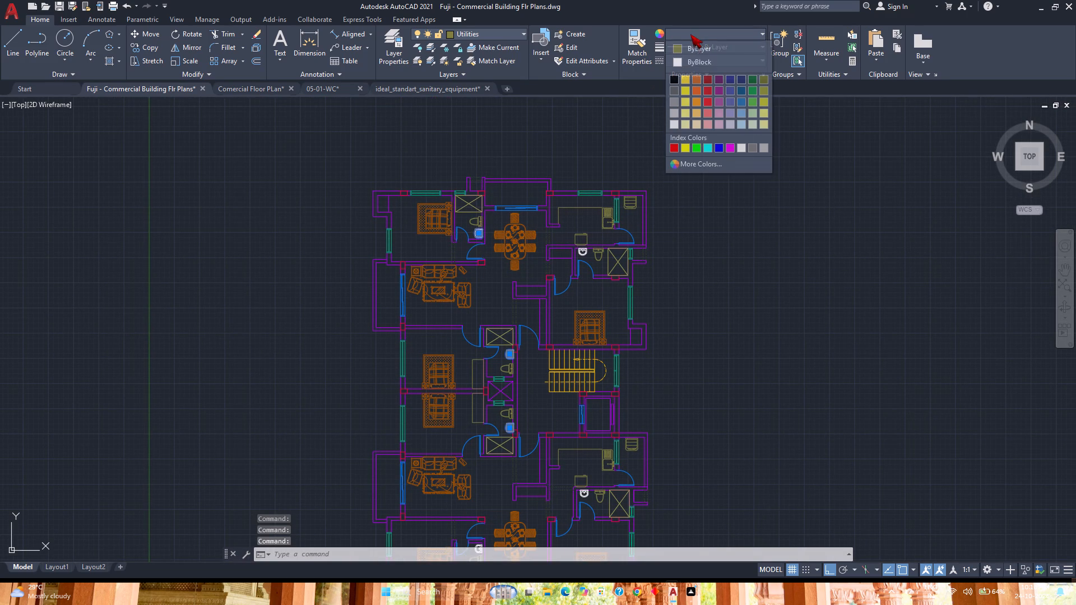
pyautogui.click(695, 52)
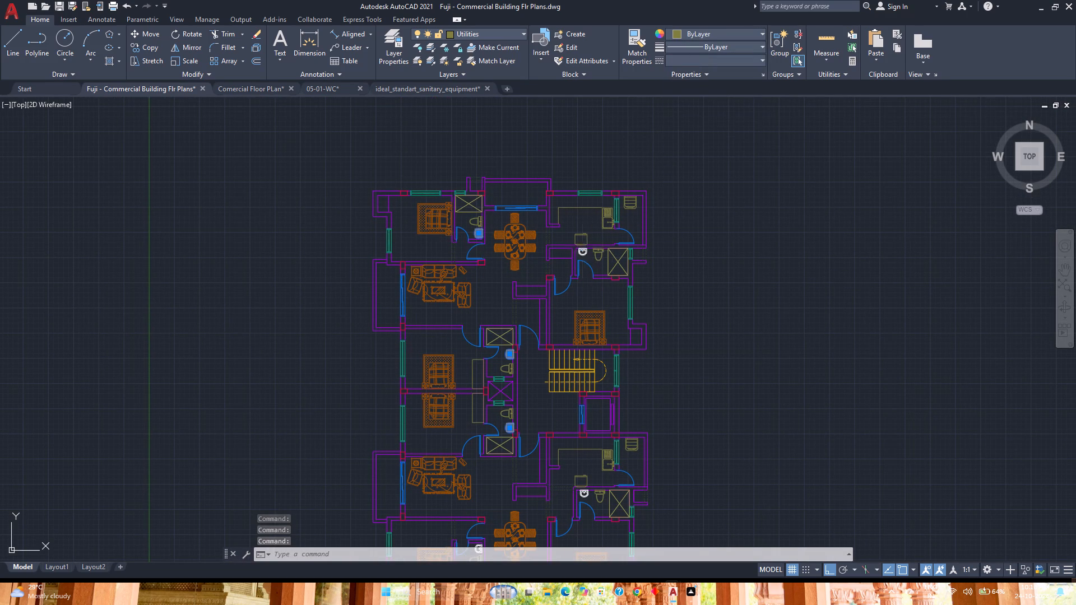
pyautogui.click(585, 250)
pyautogui.click(690, 36)
pyautogui.click(695, 50)
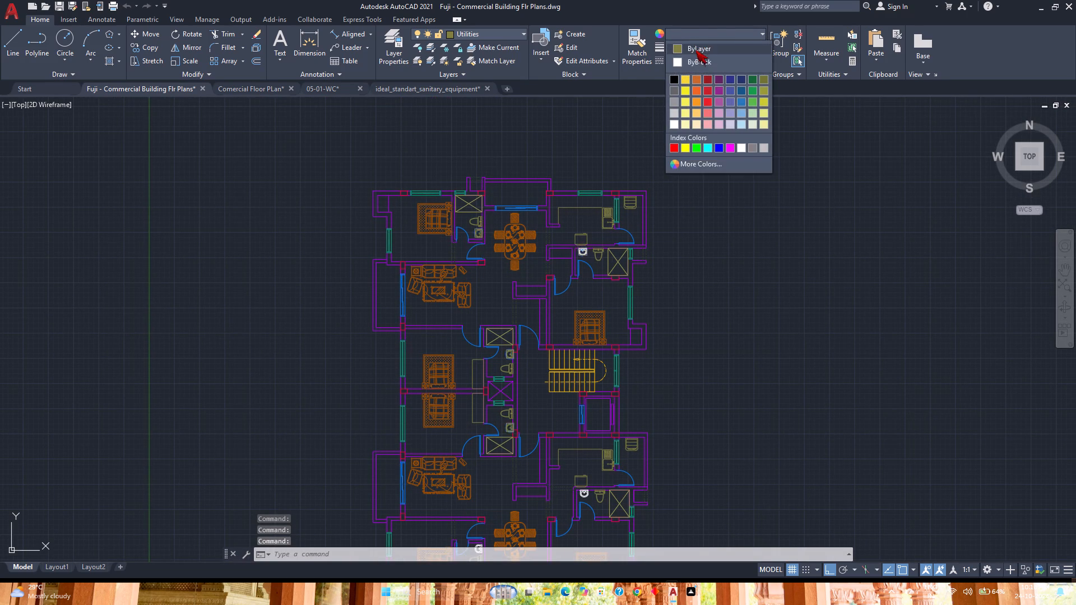
# Add the two wash basins in the lower apartment's remaining bathrooms, set their color to ByLayer and clear the selection.
pyautogui.moveTo(522, 415); pyautogui.dragTo(450, 272, button='middle')
pyautogui.middleClick(450, 272)
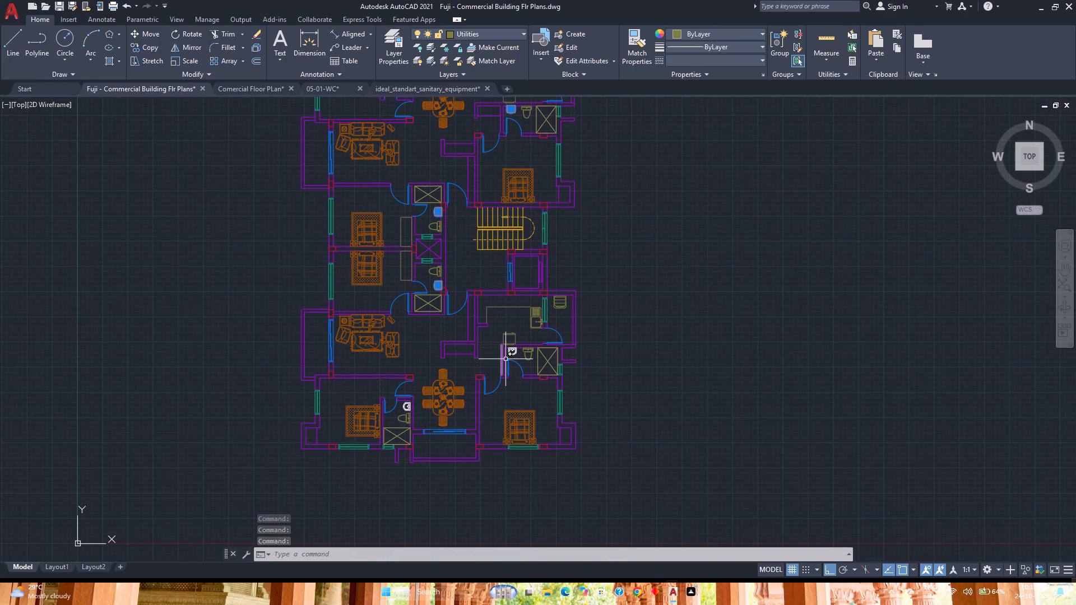
pyautogui.click(508, 353)
pyautogui.click(698, 32)
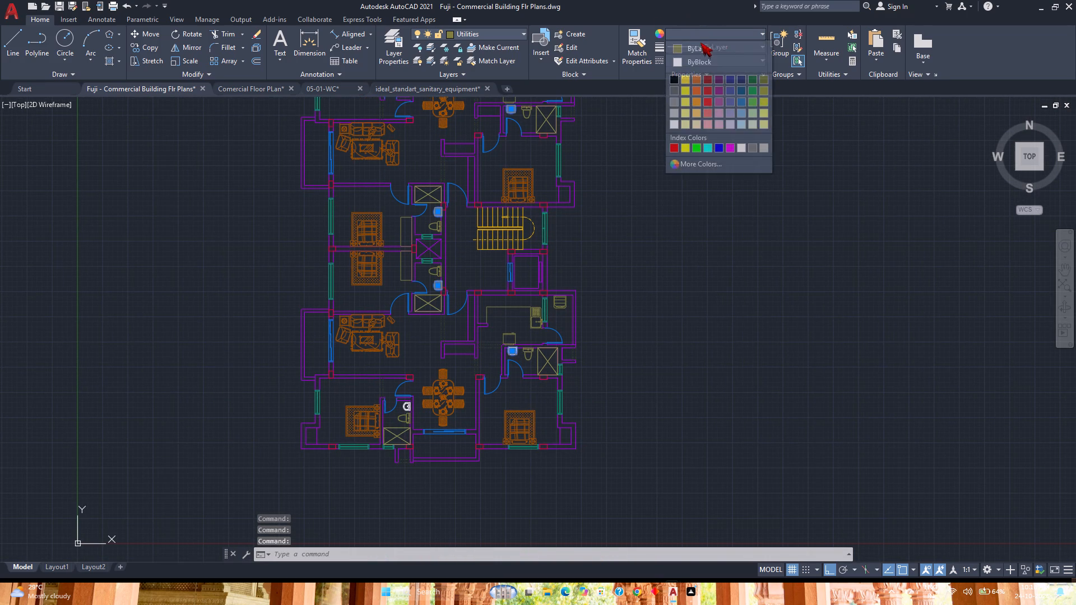
pyautogui.click(701, 48)
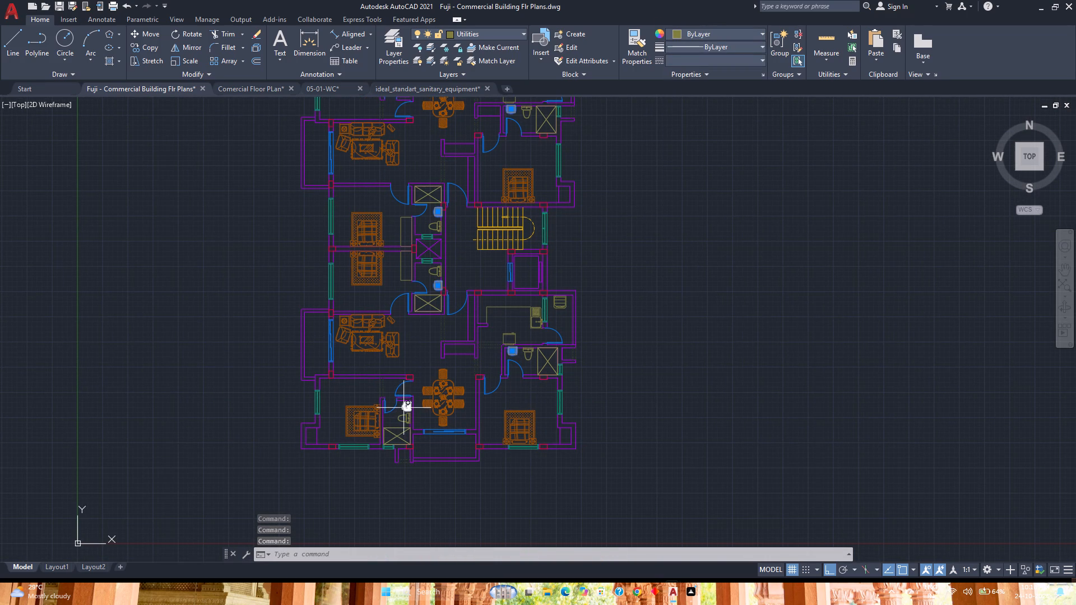
pyautogui.click(403, 408)
pyautogui.click(713, 31)
pyautogui.click(715, 45)
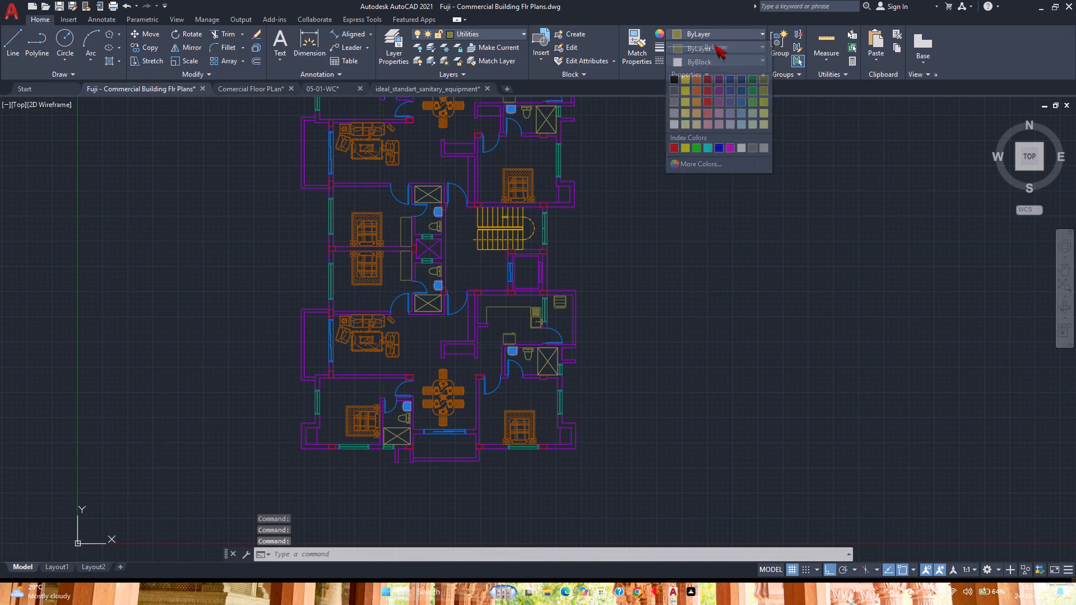
pyautogui.press('Escape')
# Save the Fuji floor plan drawing.
pyautogui.hotkey('ctrl', 's')
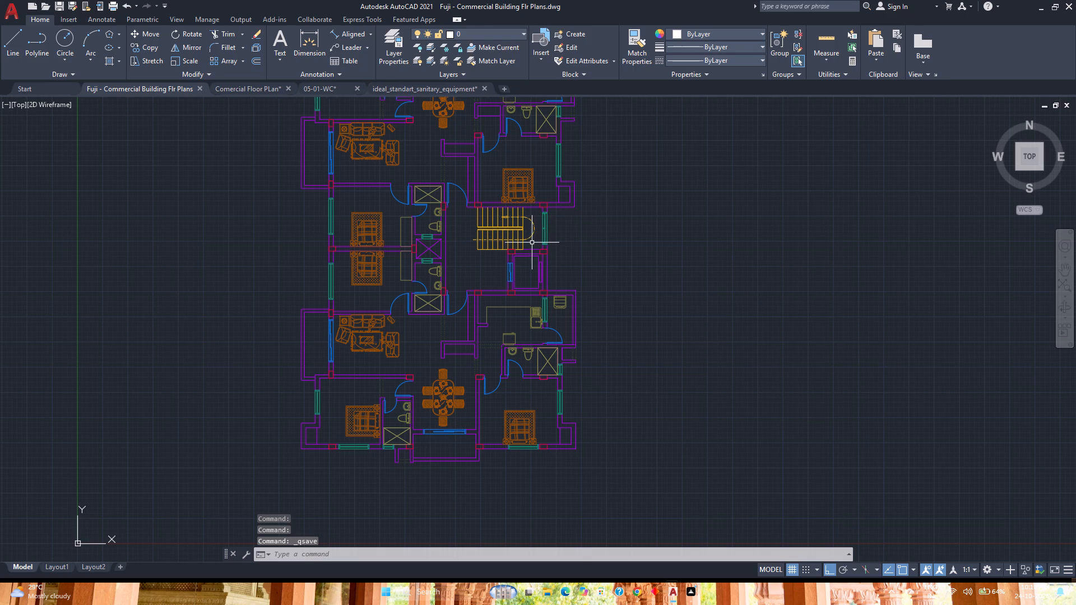
# Examine the whole furnished floor plan, checking the rooms, bathrooms, kitchens and staircase of both apartments.
pyautogui.scroll(-2, 532, 243)
pyautogui.moveTo(532, 249); pyautogui.dragTo(542, 280, button='middle')
pyautogui.scroll(2, 537, 280)
pyautogui.moveTo(537, 280); pyautogui.dragTo(558, 307, button='middle')
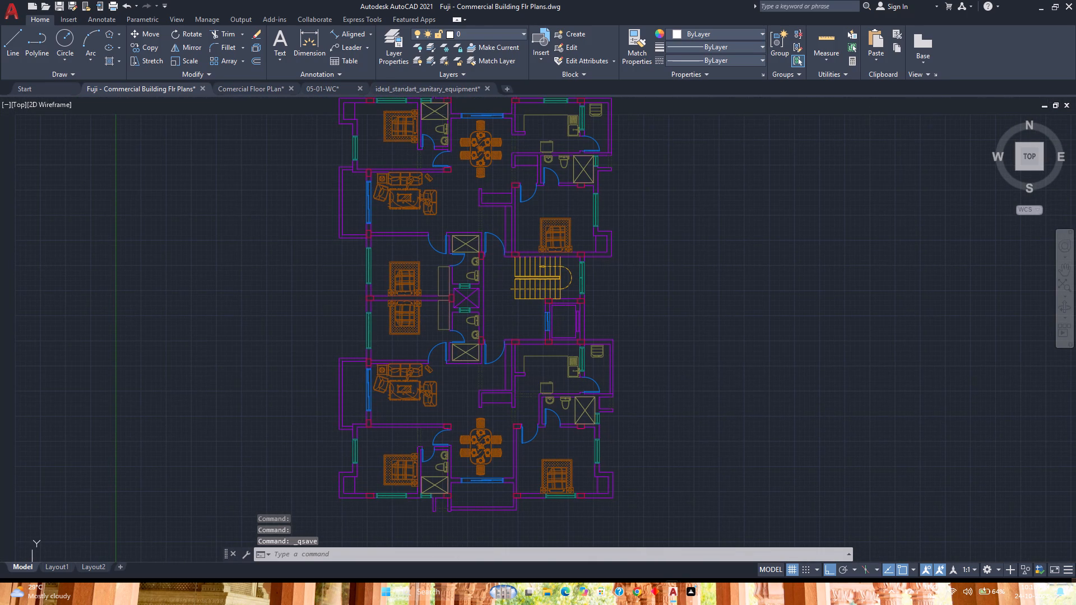
pyautogui.scroll(-1, 558, 307)
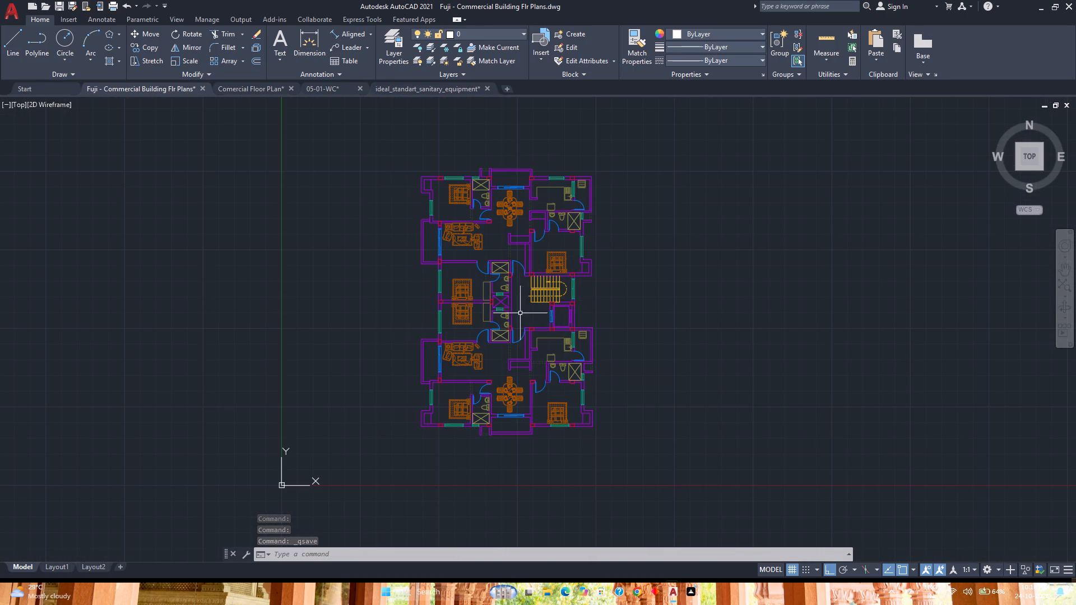
pyautogui.scroll(4, 513, 338)
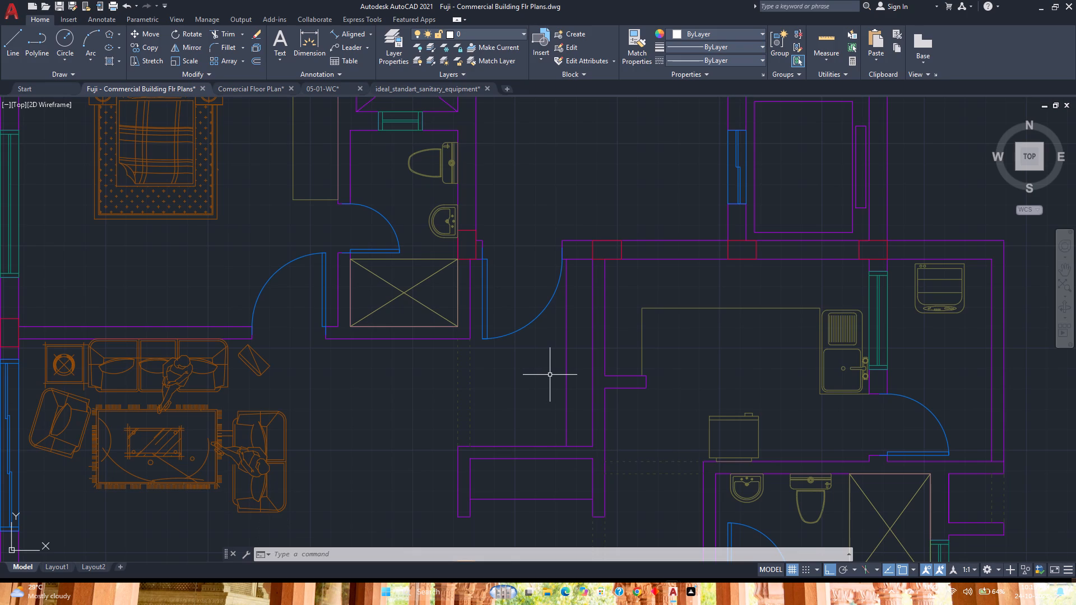
pyautogui.scroll(-2, 546, 374)
pyautogui.moveTo(549, 371); pyautogui.dragTo(462, 354, button='middle')
pyautogui.middleClick(462, 354)
pyautogui.middleClick(462, 354)
pyautogui.scroll(-1, 462, 354)
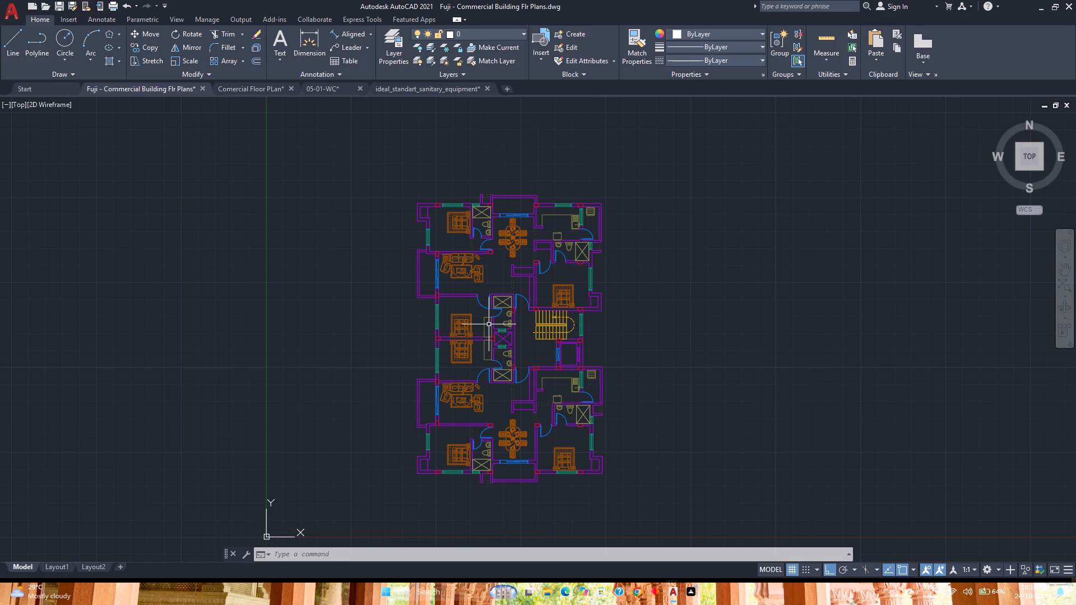
pyautogui.scroll(-1, 489, 324)
pyautogui.scroll(3, 500, 319)
pyautogui.scroll(-2, 489, 286)
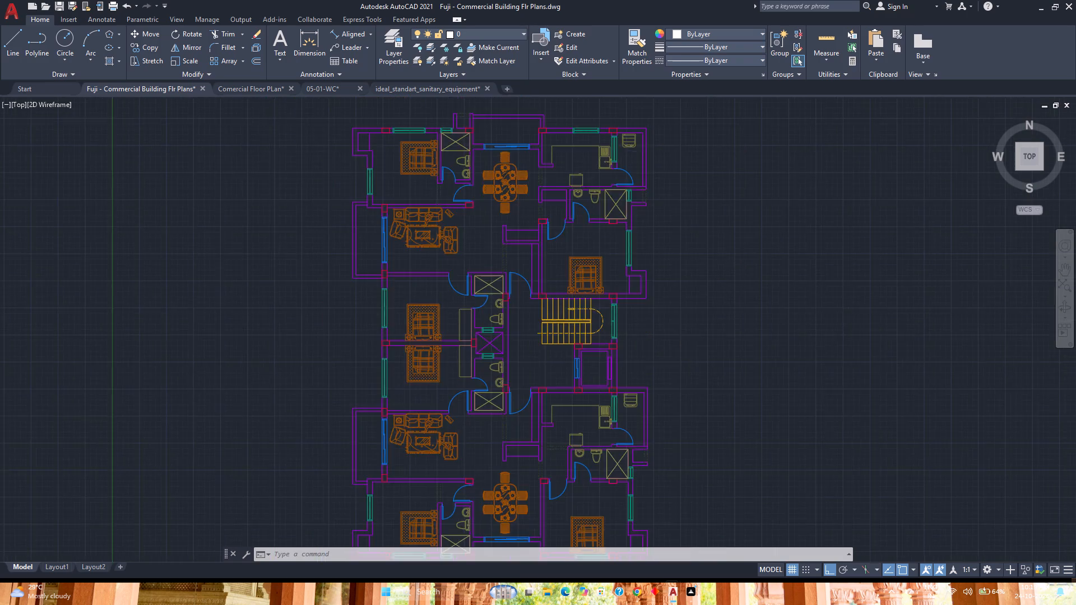
pyautogui.scroll(2, 489, 284)
pyautogui.scroll(-1, 489, 284)
pyautogui.scroll(2, 486, 263)
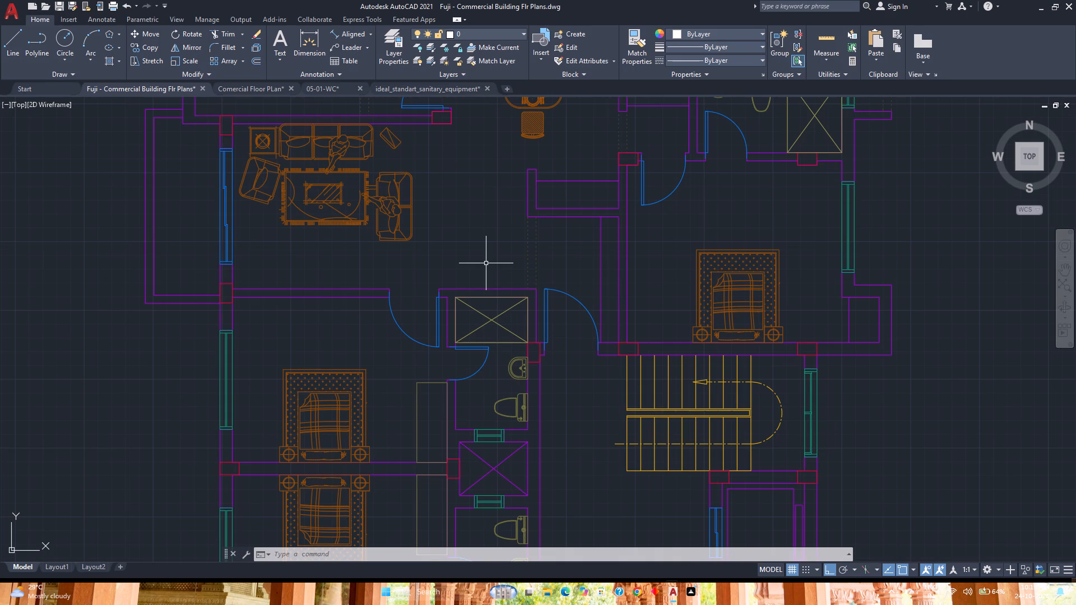
pyautogui.scroll(-2, 486, 263)
pyautogui.scroll(3, 555, 250)
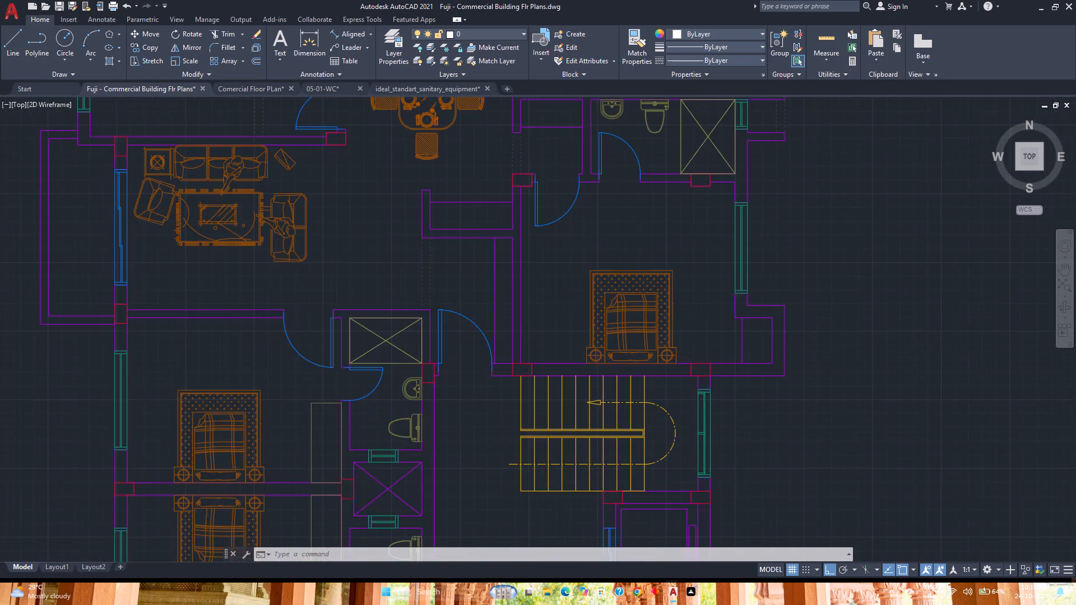
pyautogui.scroll(2, 555, 250)
pyautogui.scroll(-5, 555, 250)
pyautogui.scroll(2, 555, 250)
pyautogui.moveTo(560, 253); pyautogui.dragTo(597, 427, button='middle')
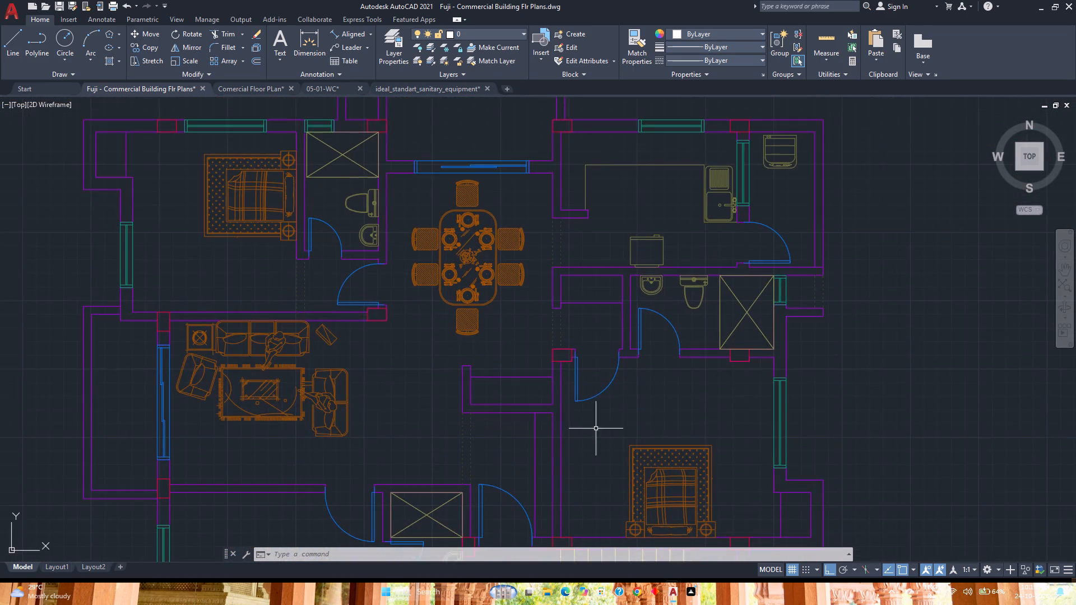
pyautogui.scroll(2, 501, 256)
pyautogui.scroll(-3, 501, 256)
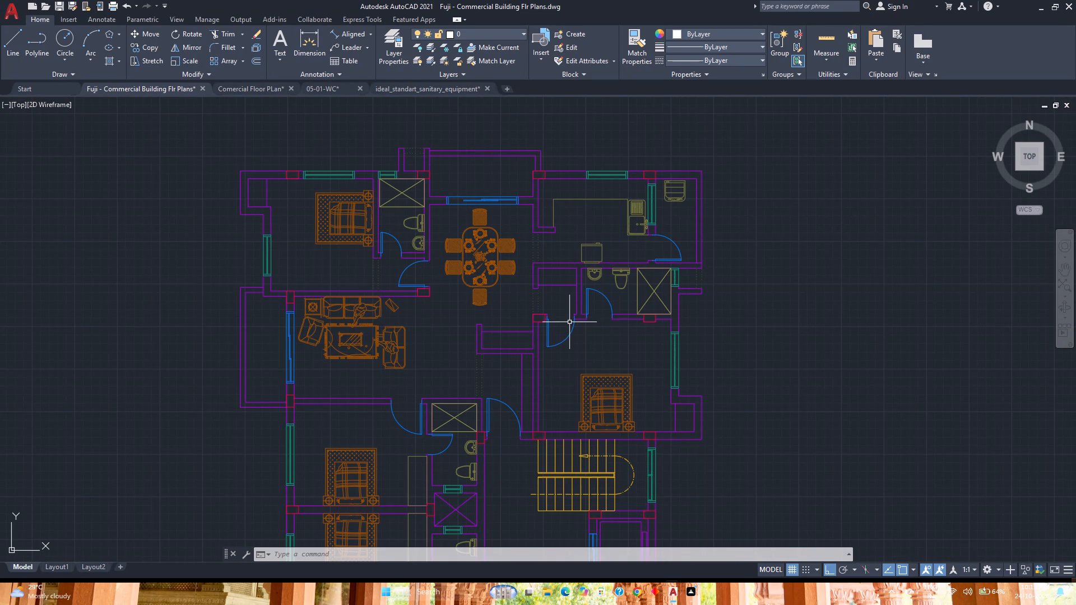
pyautogui.scroll(-1, 569, 322)
pyautogui.moveTo(576, 349); pyautogui.dragTo(532, 184, button='middle')
pyautogui.middleClick(532, 182)
pyautogui.middleClick(532, 180)
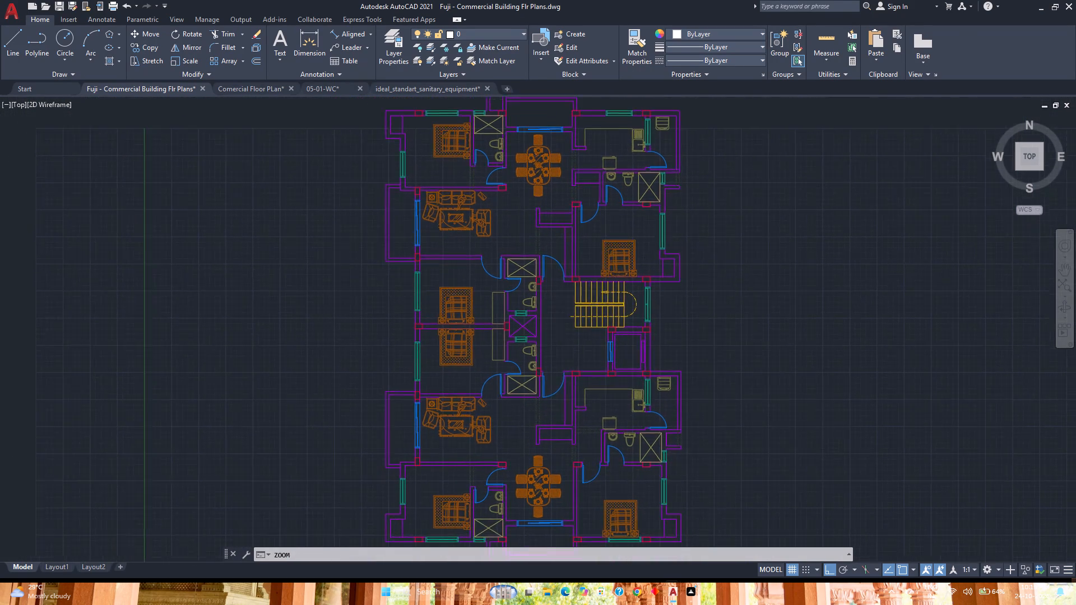
pyautogui.scroll(-1, 551, 459)
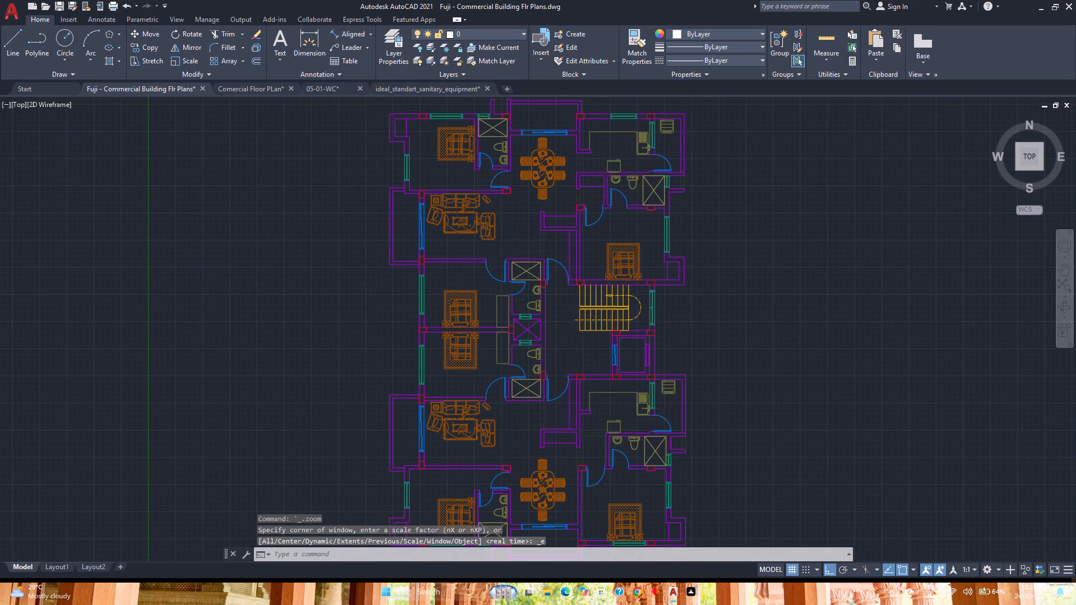
# Quick-measure the wall lengths and bed clearance in the lower apartment's bedroom east of the dining area.
pyautogui.moveTo(550, 459); pyautogui.dragTo(502, 271, button='middle')
pyautogui.middleClick(502, 271)
pyautogui.scroll(3, 497, 317)
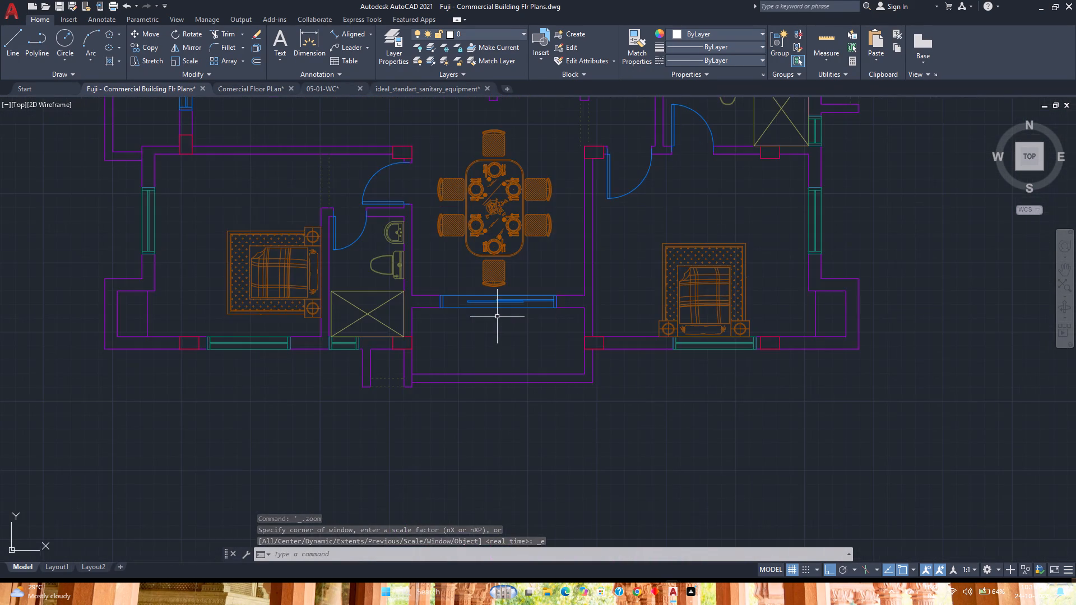
pyautogui.click(828, 37)
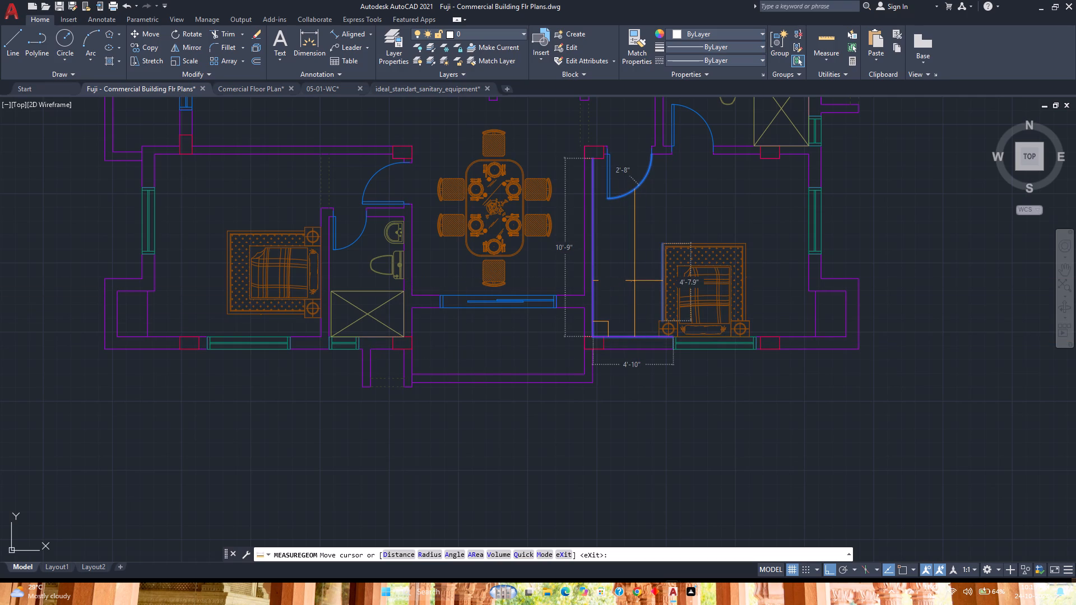
pyautogui.scroll(-2, 631, 282)
pyautogui.moveTo(631, 282); pyautogui.dragTo(625, 370, button='middle')
pyautogui.press('Escape')
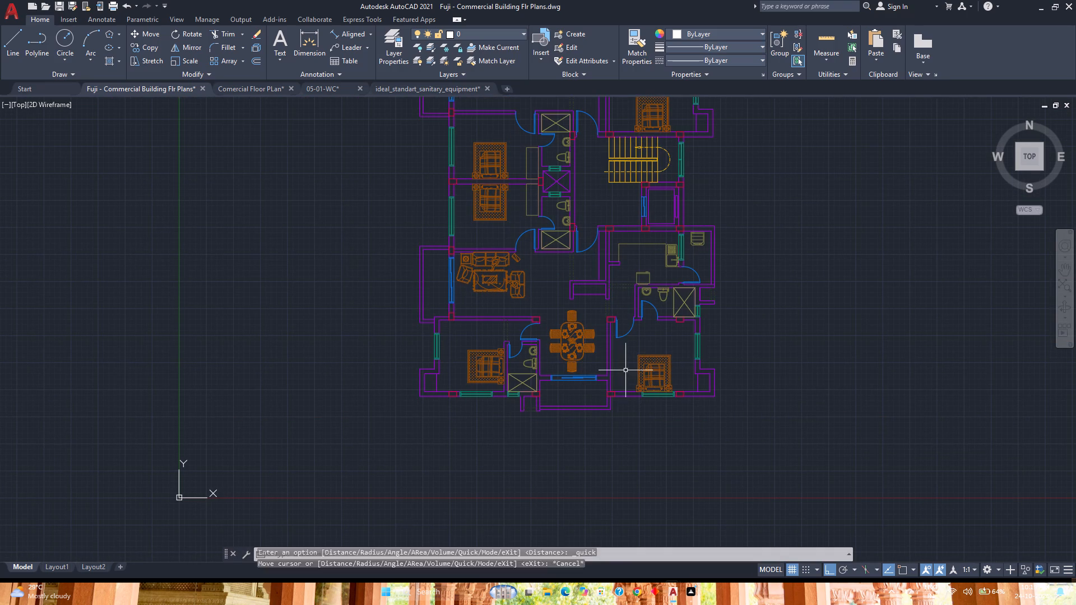
# Quick-measure the closet recess in the southwest corner of the lower apartment's west bedroom.
pyautogui.scroll(4, 433, 379)
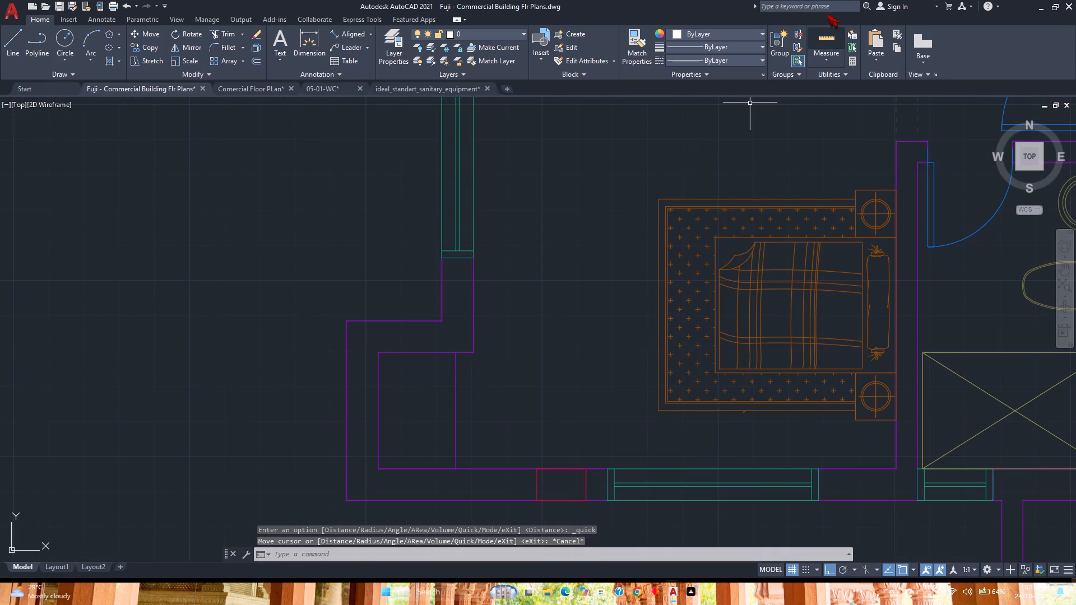
pyautogui.click(822, 33)
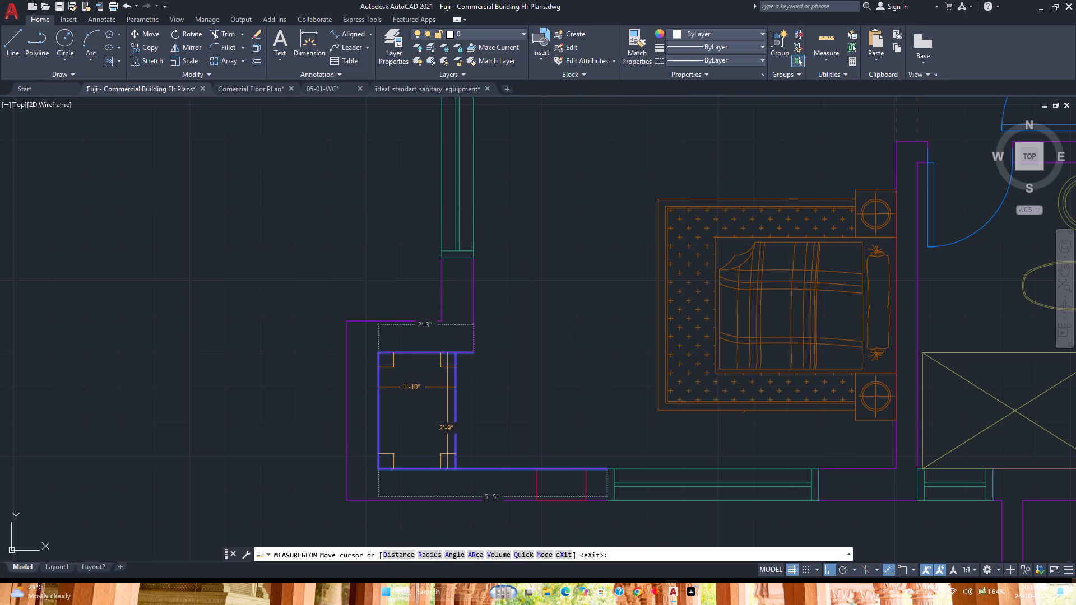
pyautogui.scroll(-2, 430, 381)
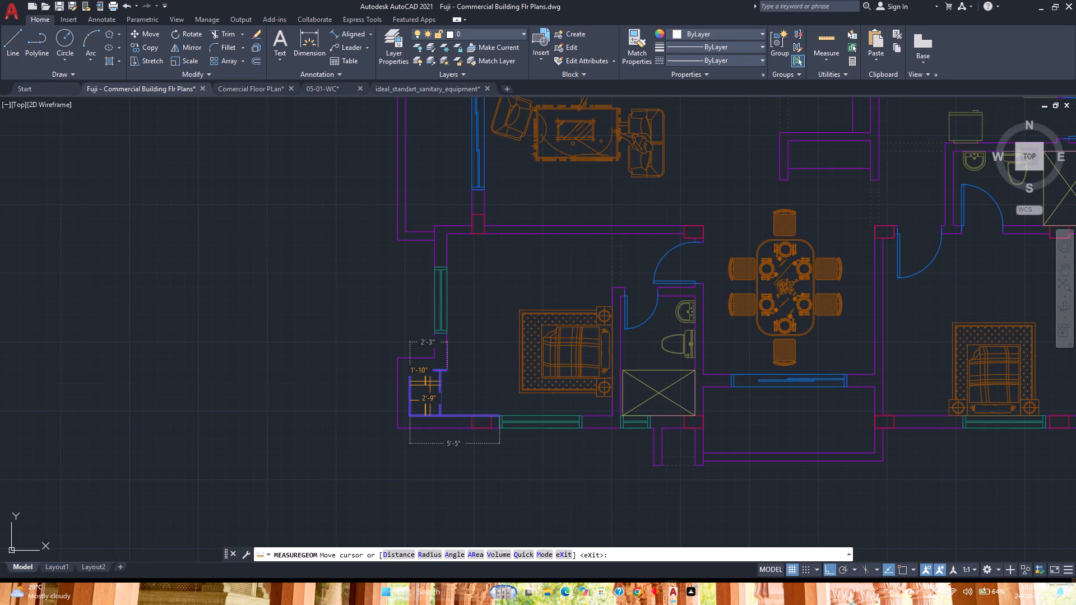
pyautogui.press('Escape')
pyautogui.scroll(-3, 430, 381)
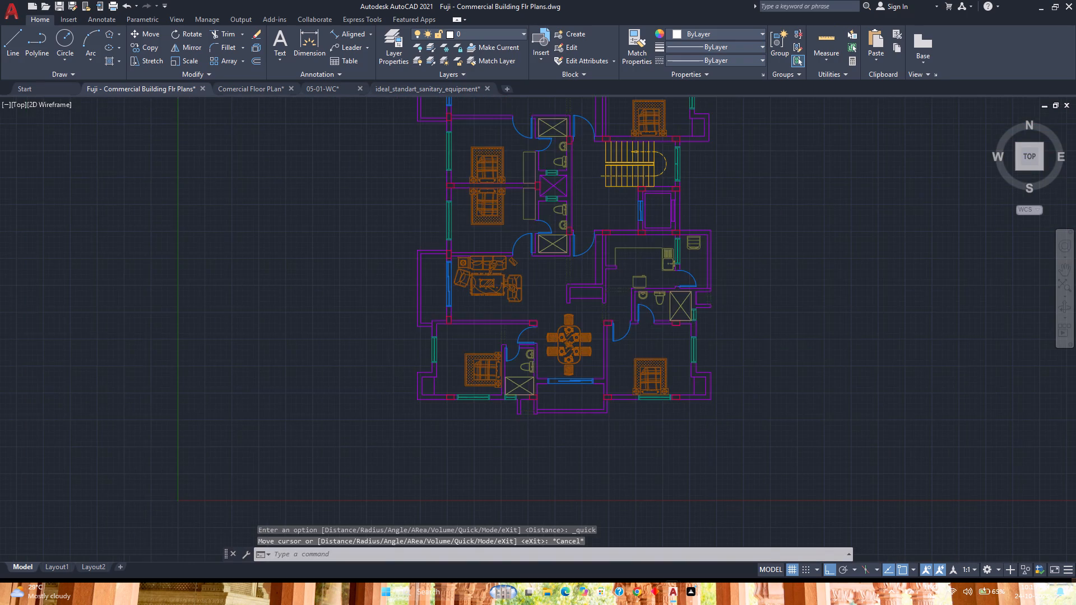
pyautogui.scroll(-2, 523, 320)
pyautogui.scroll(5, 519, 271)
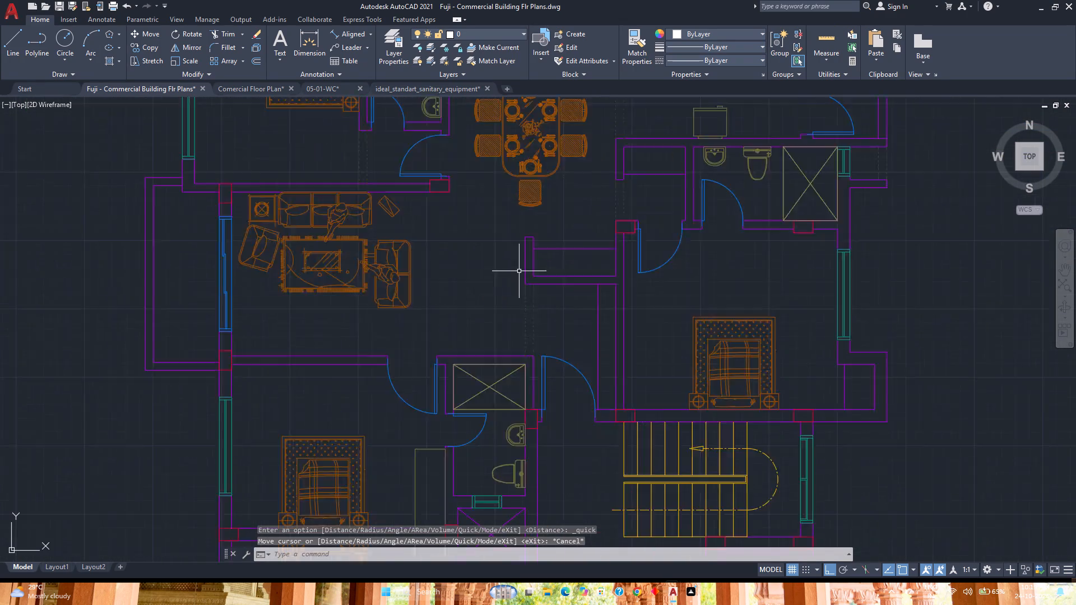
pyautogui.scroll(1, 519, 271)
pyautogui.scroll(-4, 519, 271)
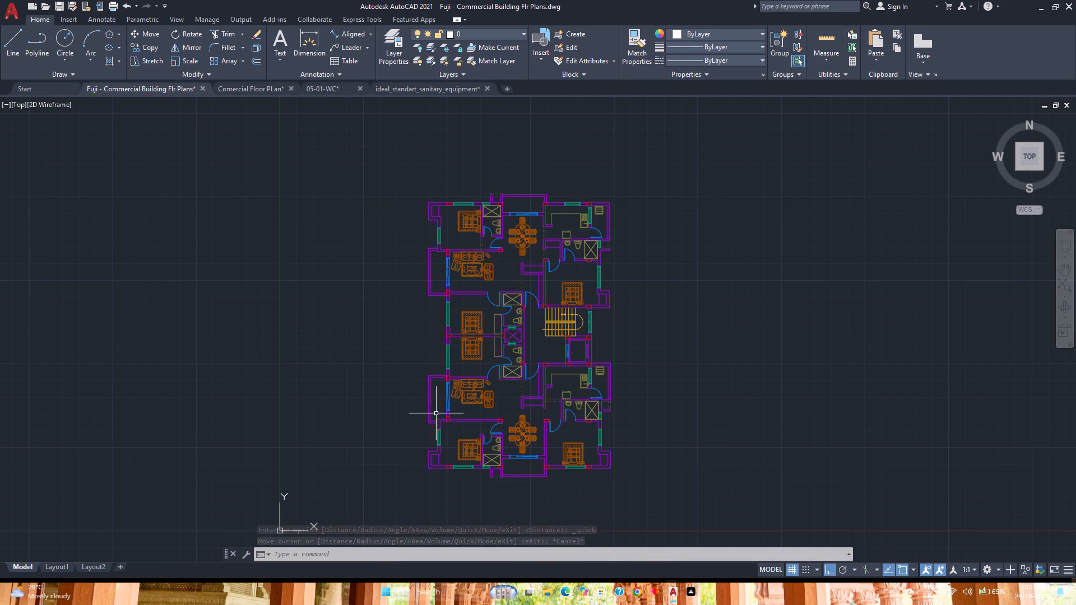
# Examine the furnished floor plan of both apartments, including the bedrooms, central bathrooms and staircase area.
pyautogui.scroll(2, 444, 375)
pyautogui.scroll(-2, 444, 375)
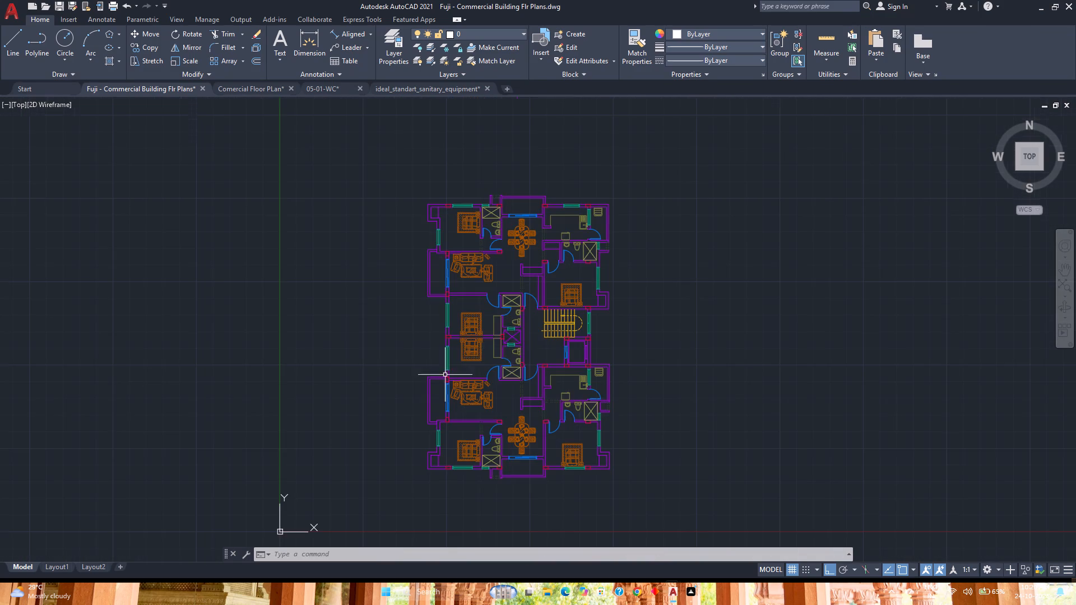
pyautogui.scroll(3, 590, 332)
pyautogui.scroll(-2, 590, 332)
pyautogui.scroll(2, 477, 327)
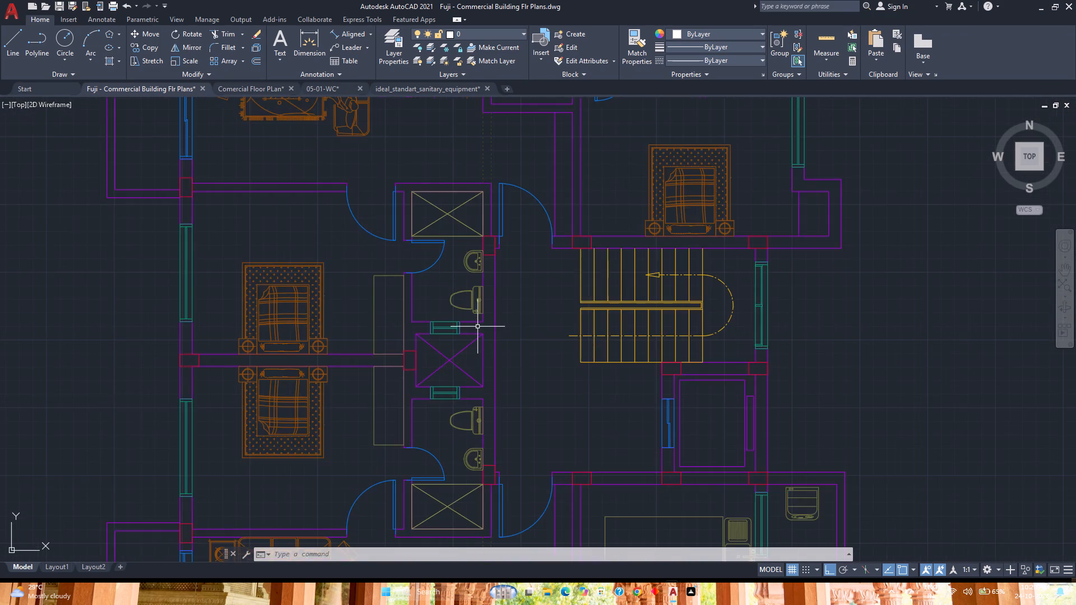
pyautogui.scroll(-3, 477, 327)
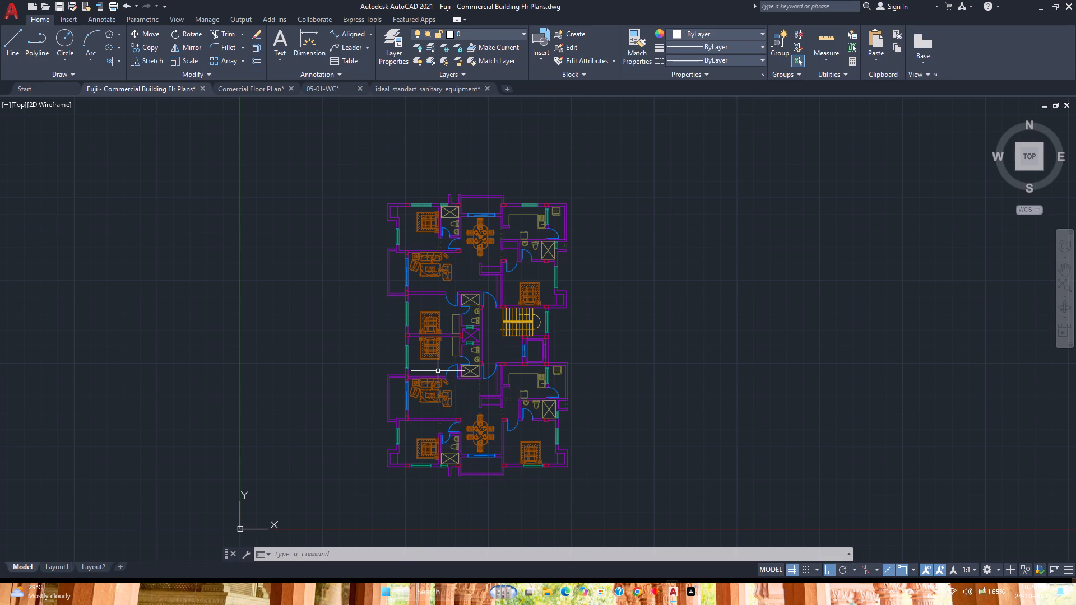
pyautogui.scroll(2, 548, 299)
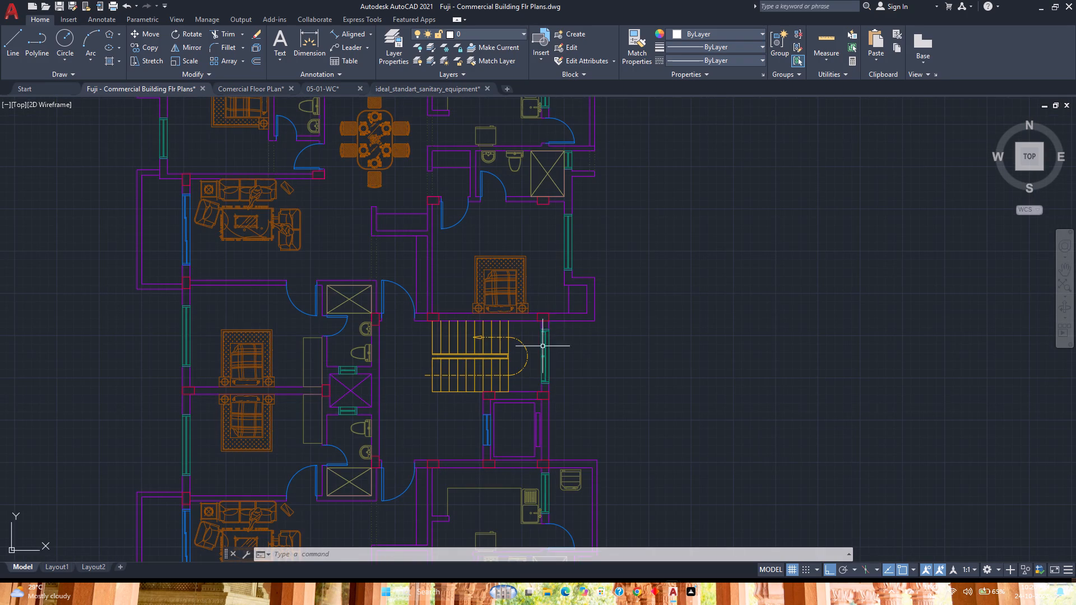
pyautogui.scroll(-1, 519, 290)
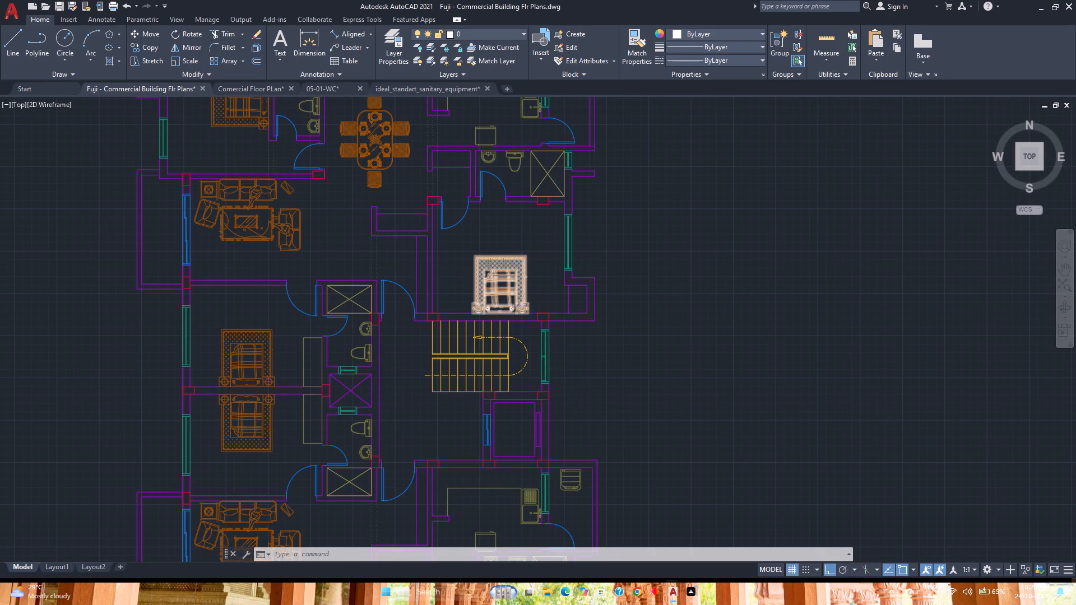
pyautogui.scroll(2, 519, 290)
pyautogui.scroll(-1, 519, 290)
pyautogui.moveTo(506, 324); pyautogui.dragTo(476, 295, button='middle')
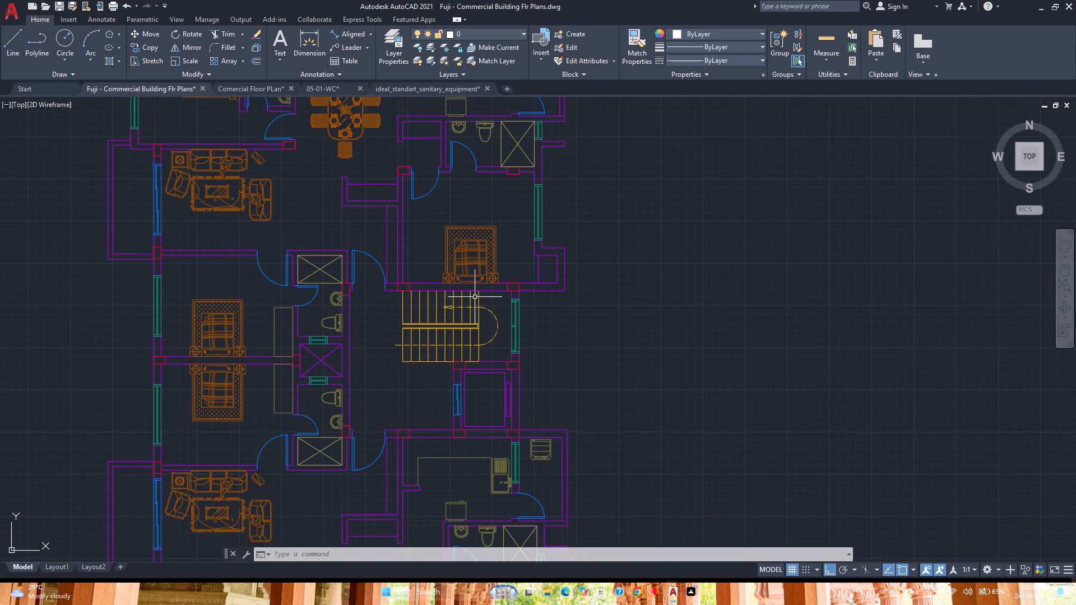
pyautogui.scroll(-2, 472, 299)
pyautogui.scroll(3, 414, 328)
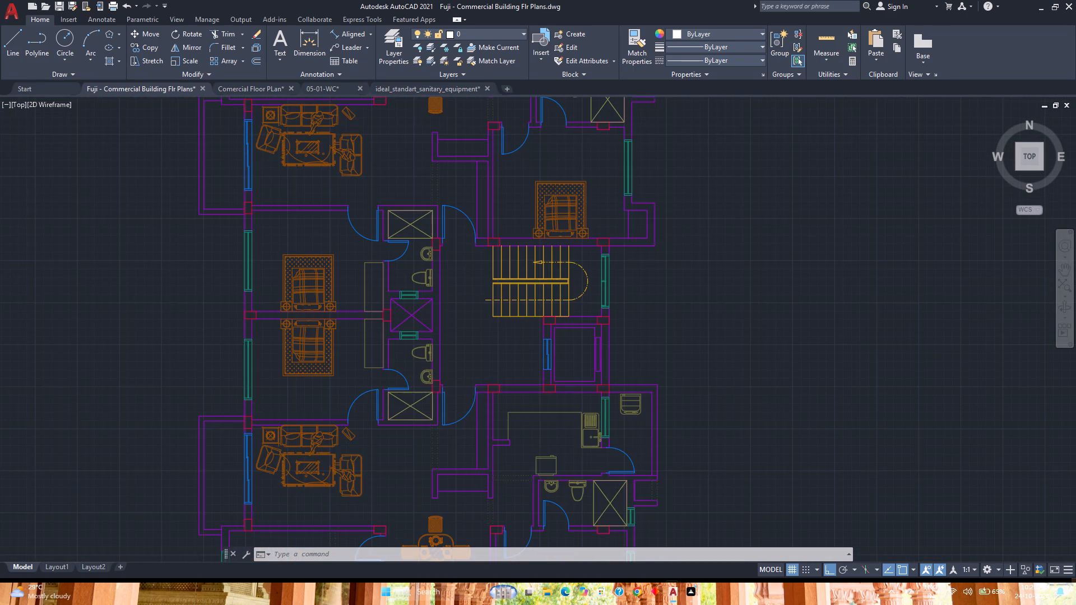
pyautogui.scroll(-2, 414, 328)
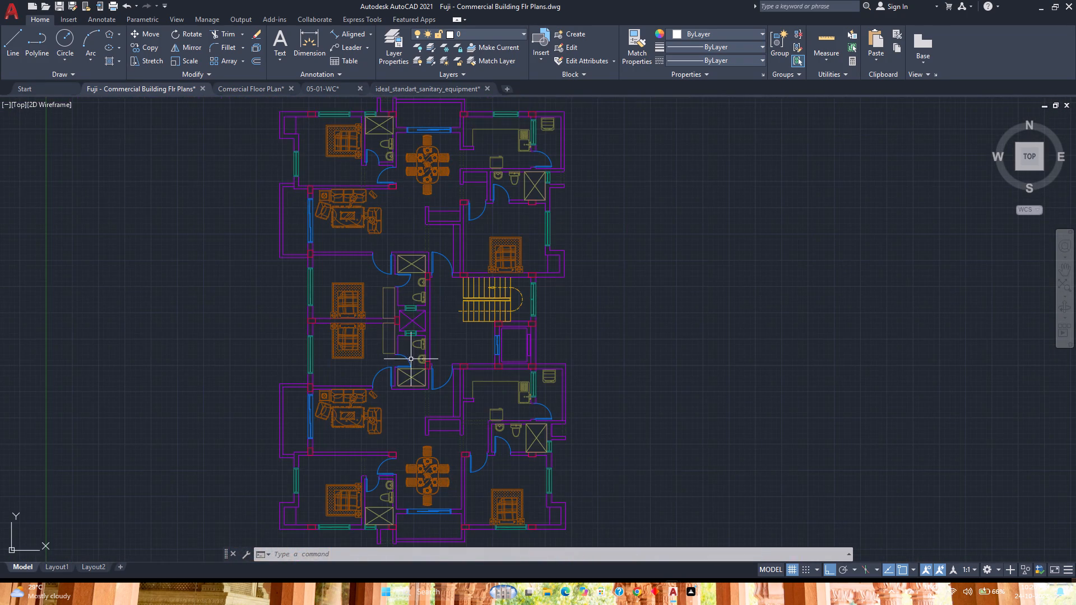
pyautogui.moveTo(411, 359); pyautogui.dragTo(387, 319, button='middle')
pyautogui.middleClick(387, 319)
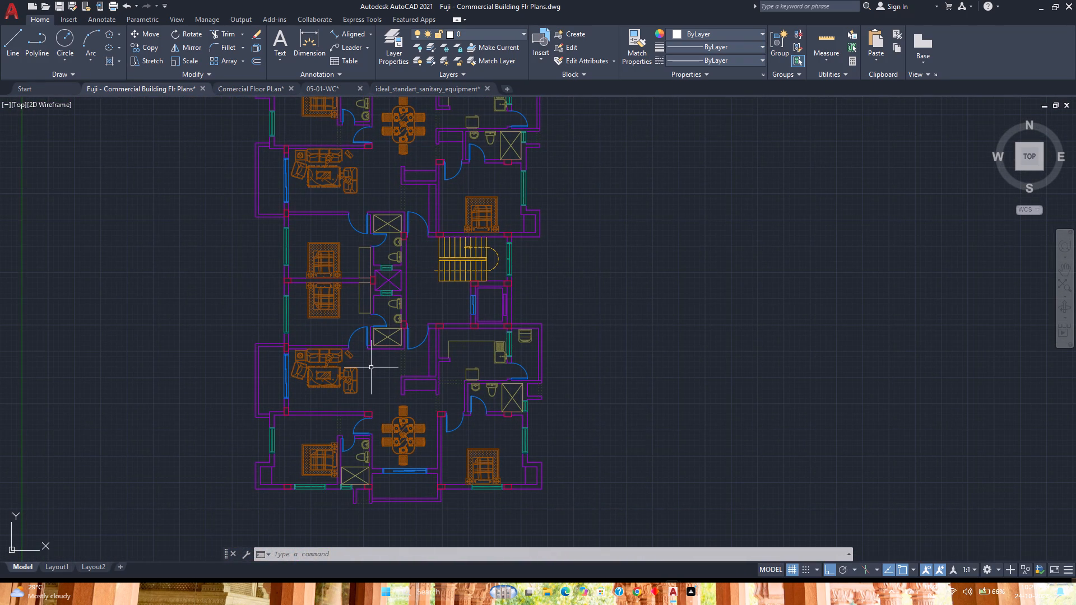
pyautogui.scroll(1, 371, 369)
pyautogui.scroll(-2, 371, 369)
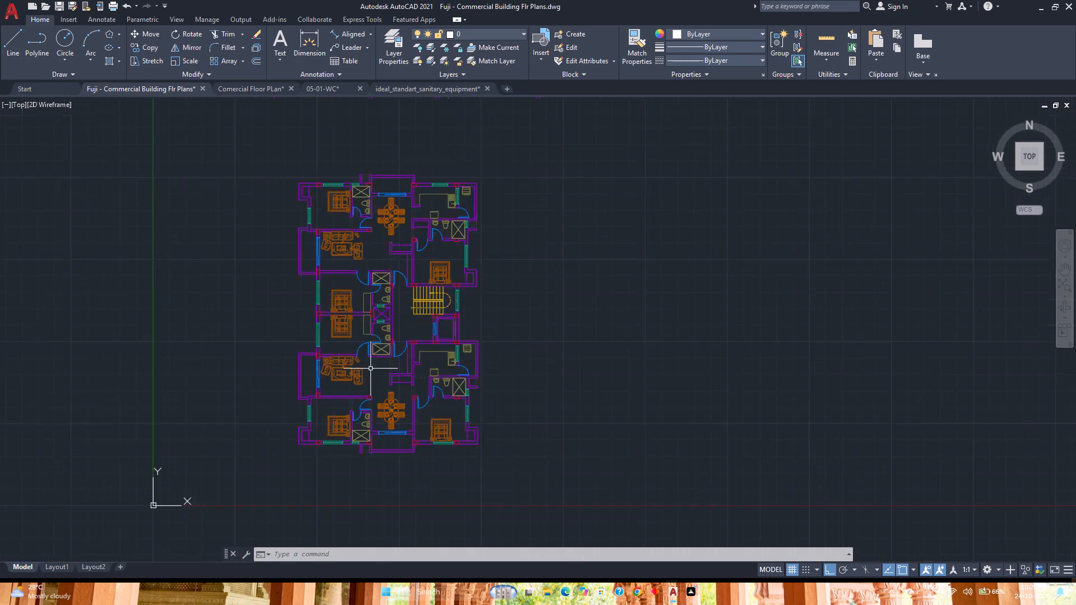
pyautogui.scroll(3, 368, 362)
pyautogui.moveTo(368, 362); pyautogui.dragTo(400, 394, button='middle')
pyautogui.scroll(-2, 400, 394)
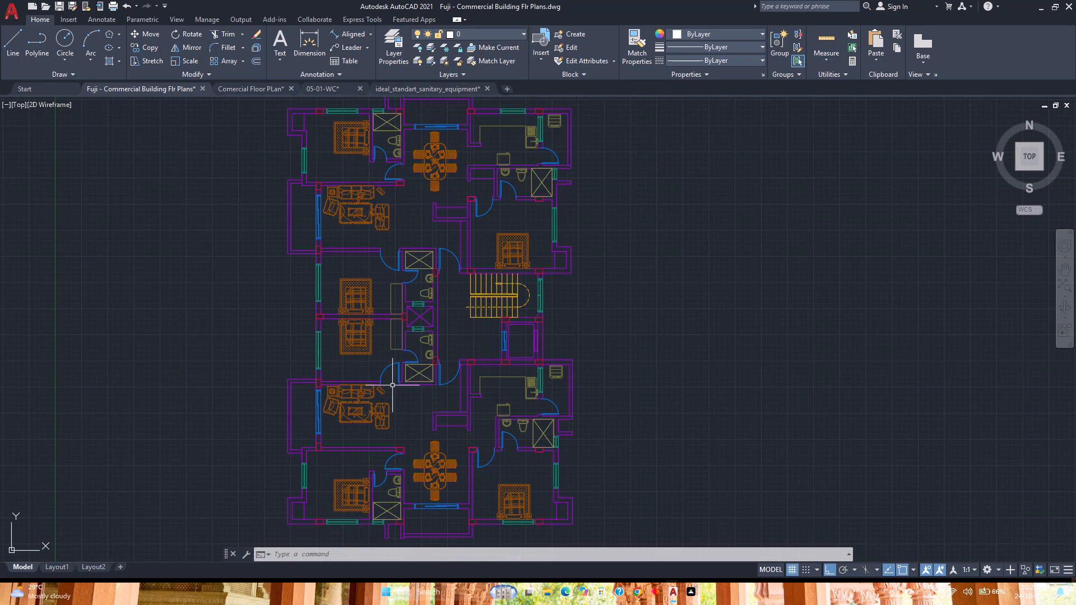
pyautogui.scroll(5, 431, 368)
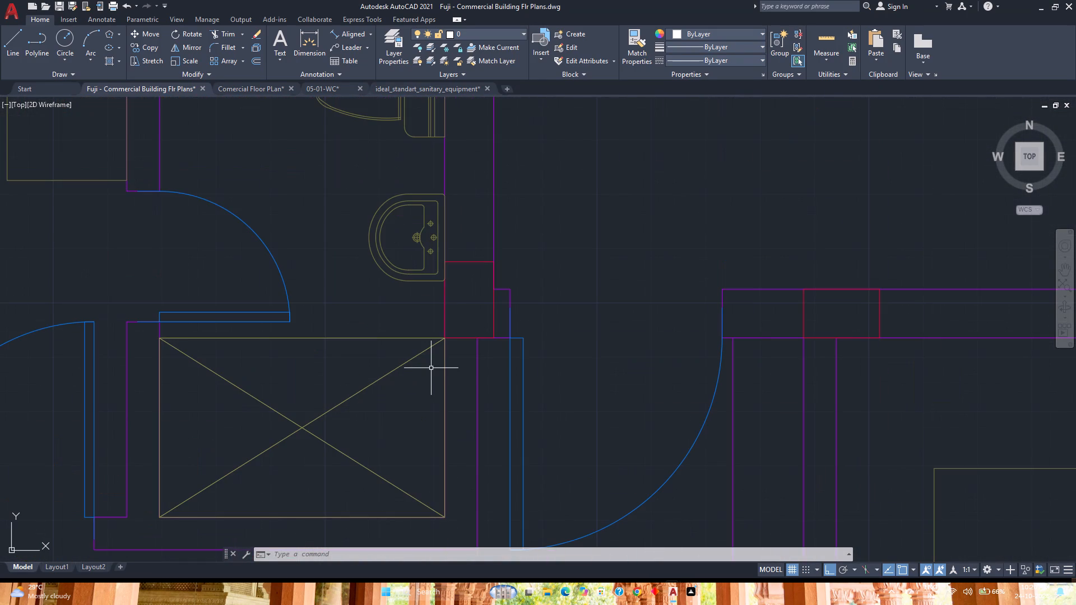
pyautogui.scroll(-5, 431, 366)
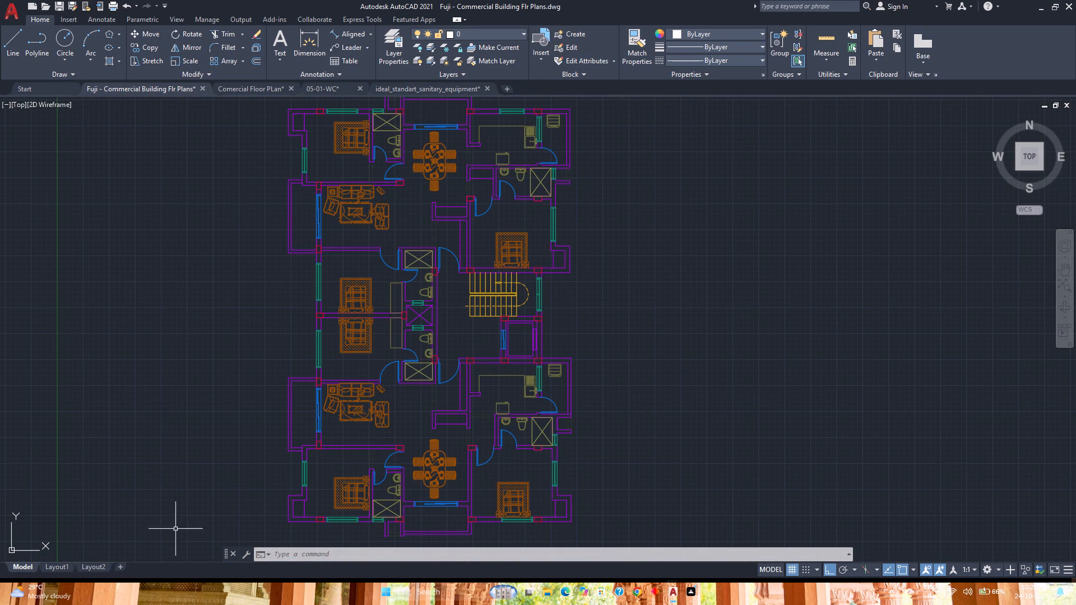
# Compare how the floor plan looks on the Layout1 sheet and in model space.
pyautogui.click(62, 570)
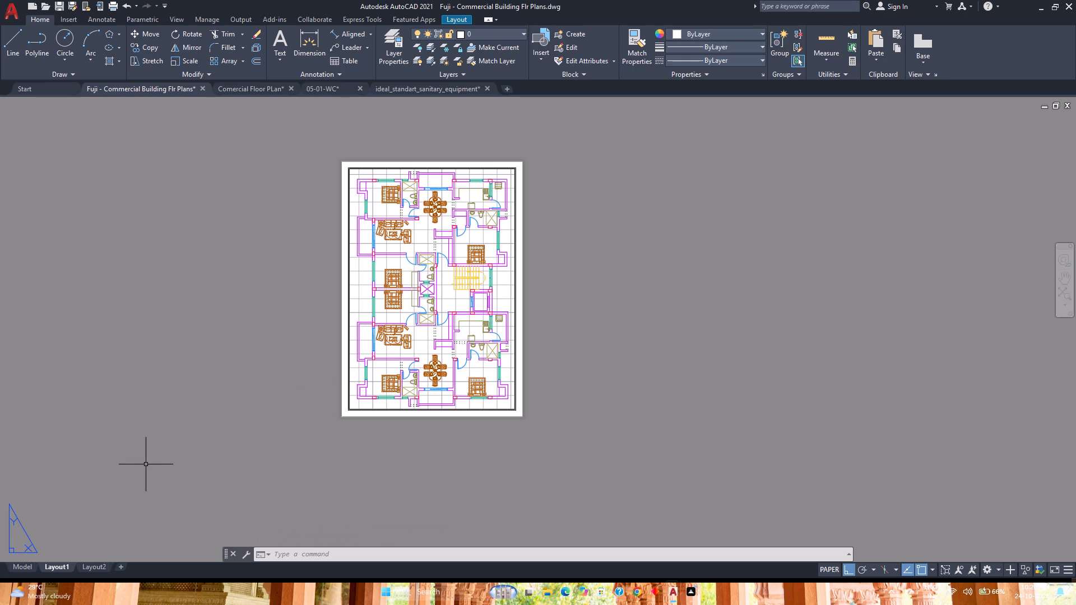
pyautogui.click(35, 567)
pyautogui.scroll(-2, 381, 340)
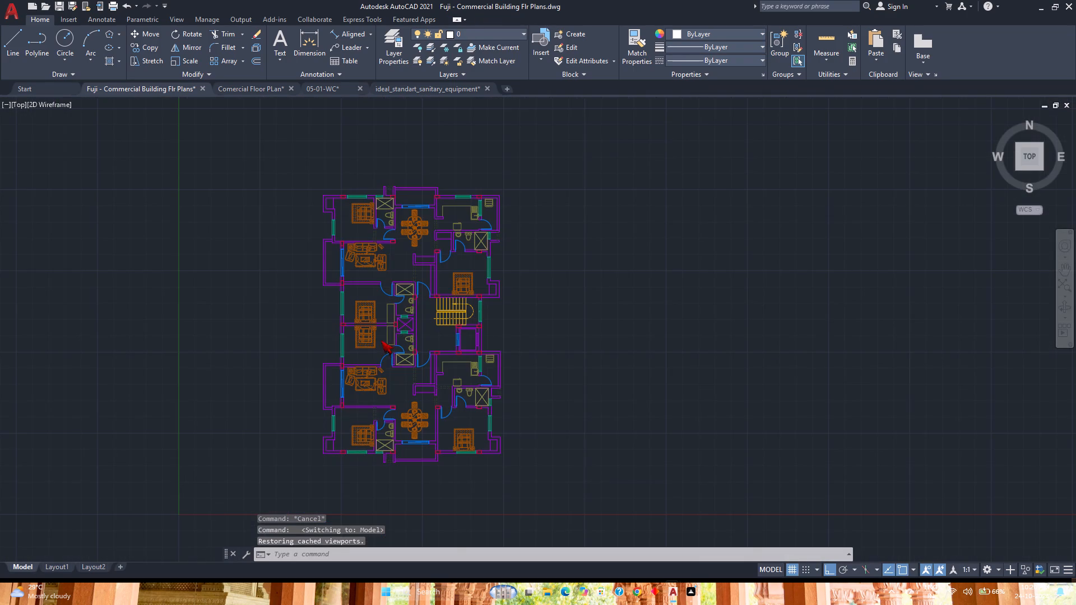
pyautogui.scroll(3, 358, 401)
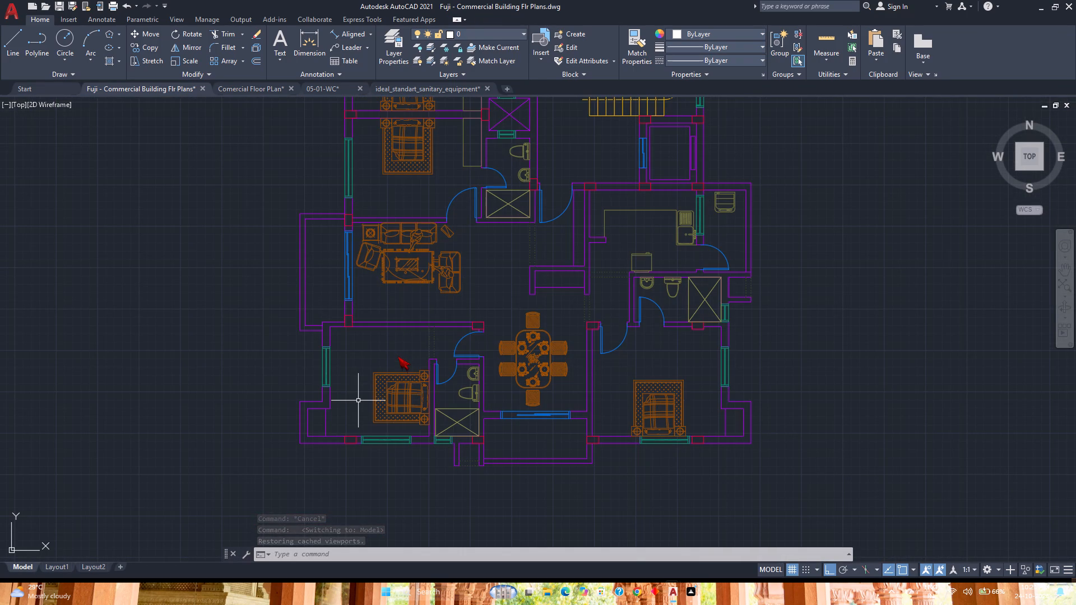
pyautogui.click(62, 567)
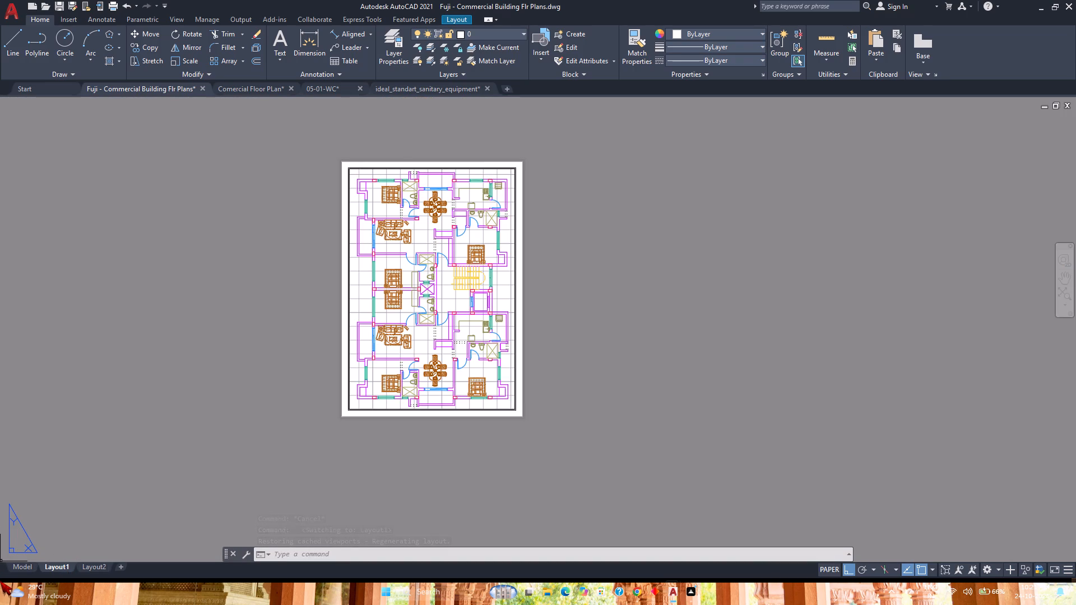
pyautogui.click(20, 570)
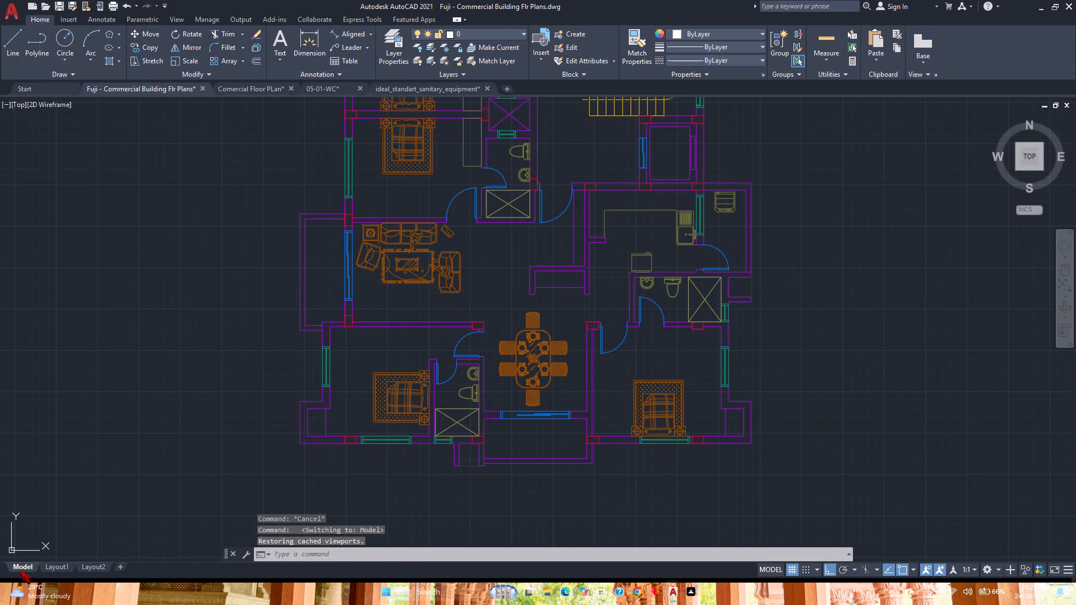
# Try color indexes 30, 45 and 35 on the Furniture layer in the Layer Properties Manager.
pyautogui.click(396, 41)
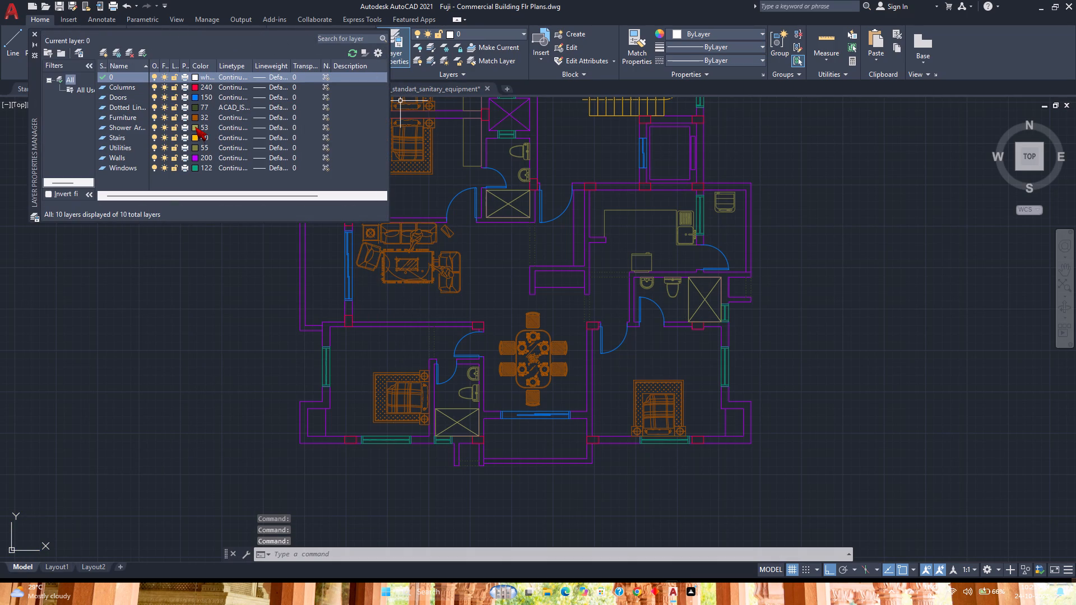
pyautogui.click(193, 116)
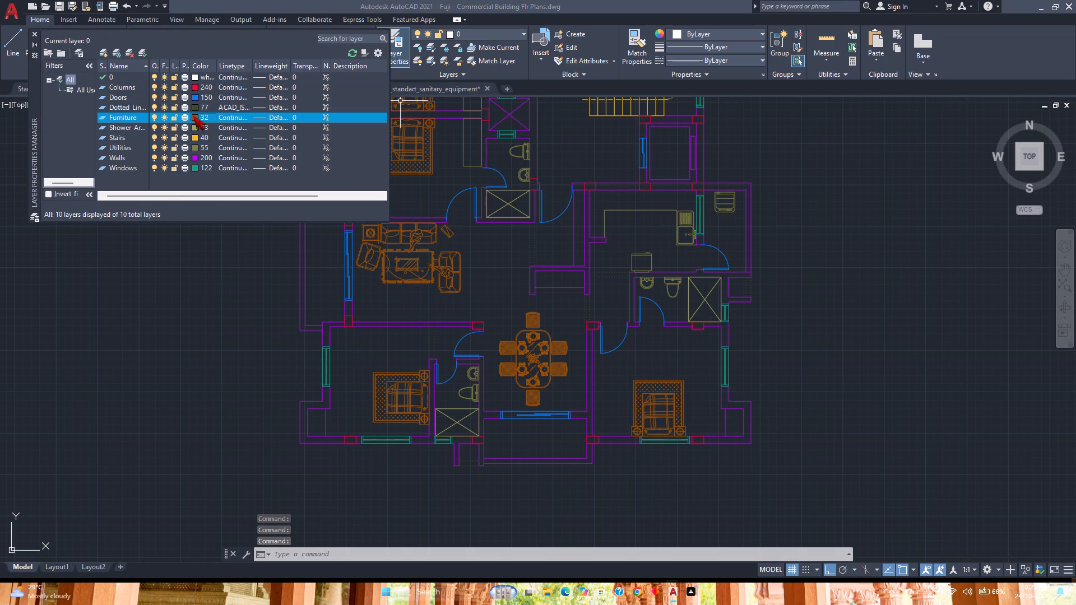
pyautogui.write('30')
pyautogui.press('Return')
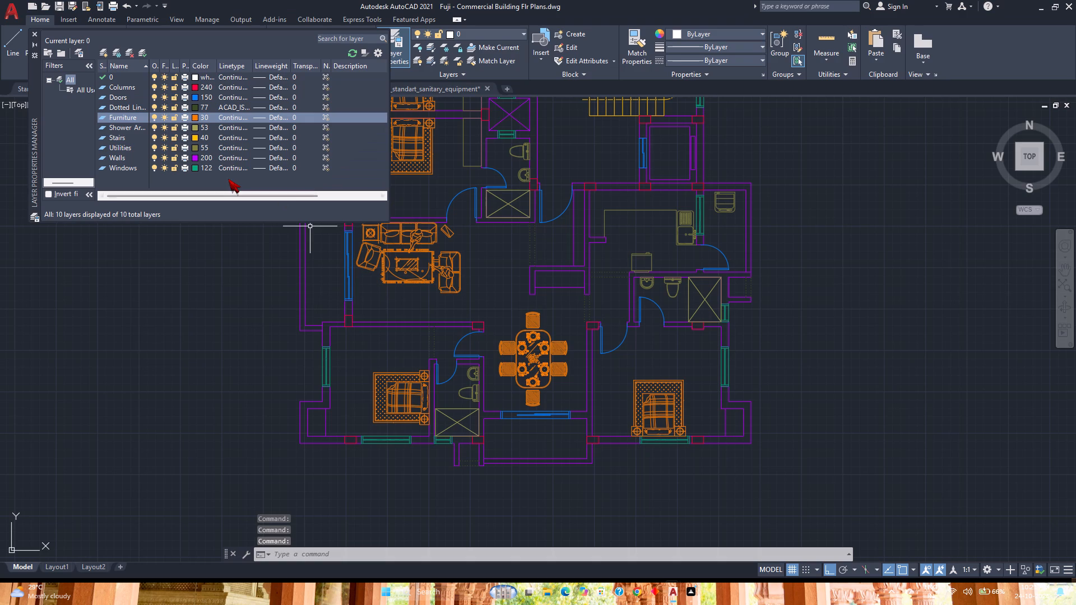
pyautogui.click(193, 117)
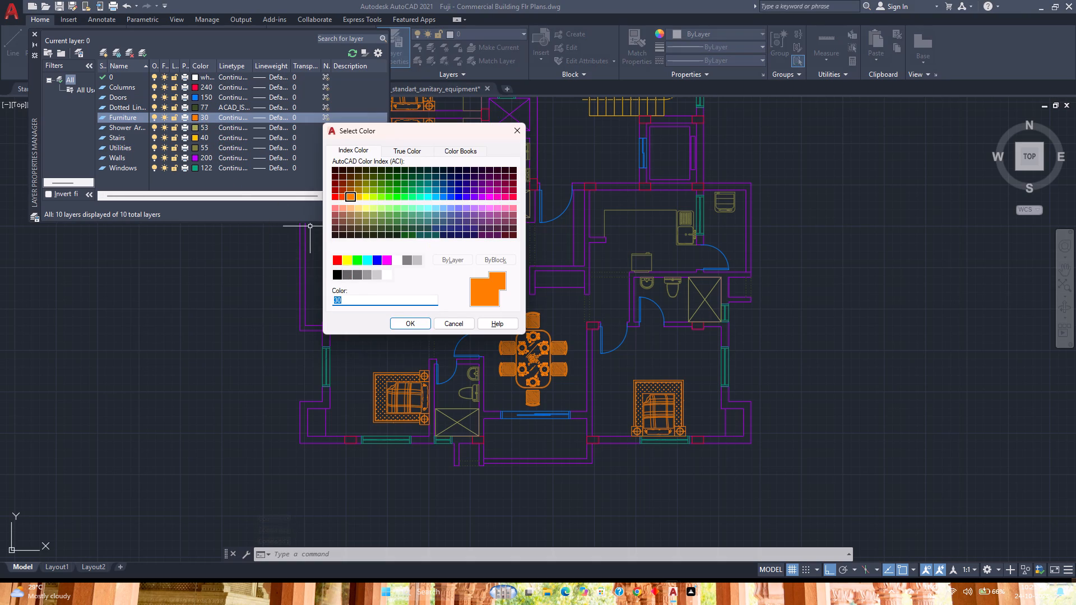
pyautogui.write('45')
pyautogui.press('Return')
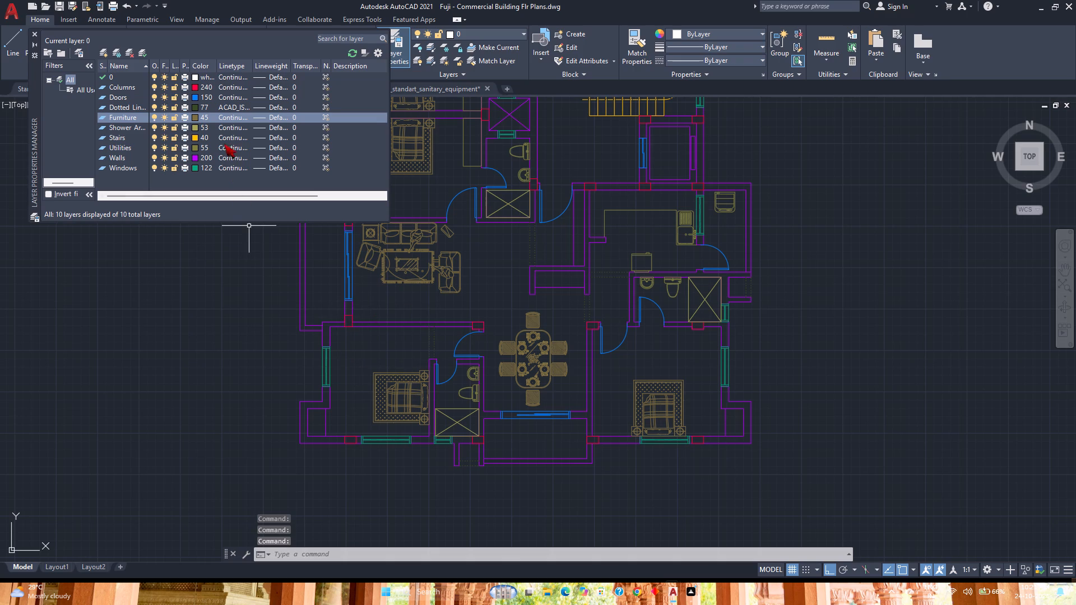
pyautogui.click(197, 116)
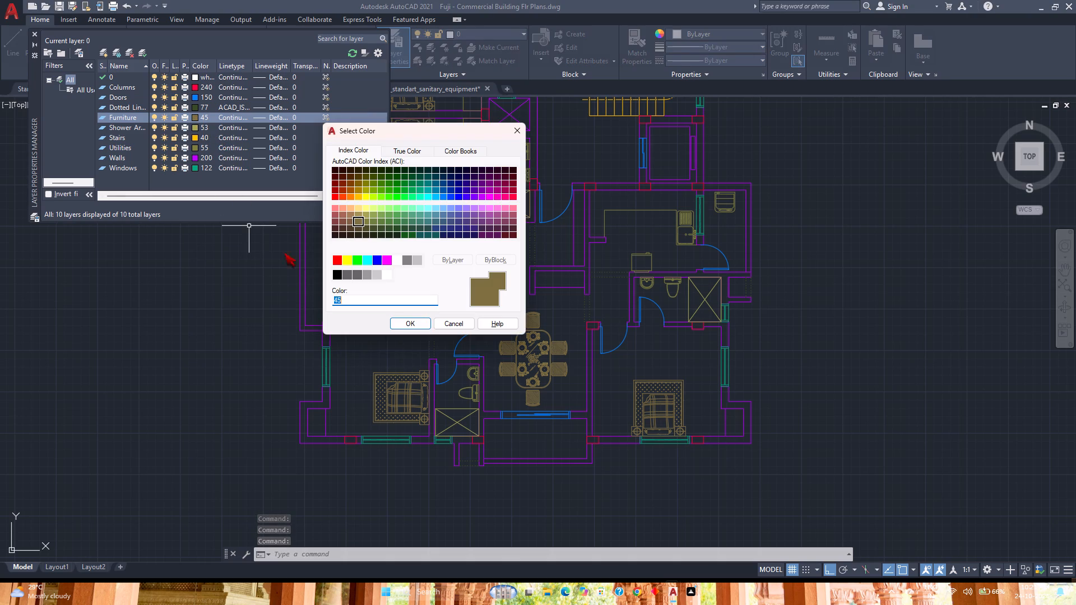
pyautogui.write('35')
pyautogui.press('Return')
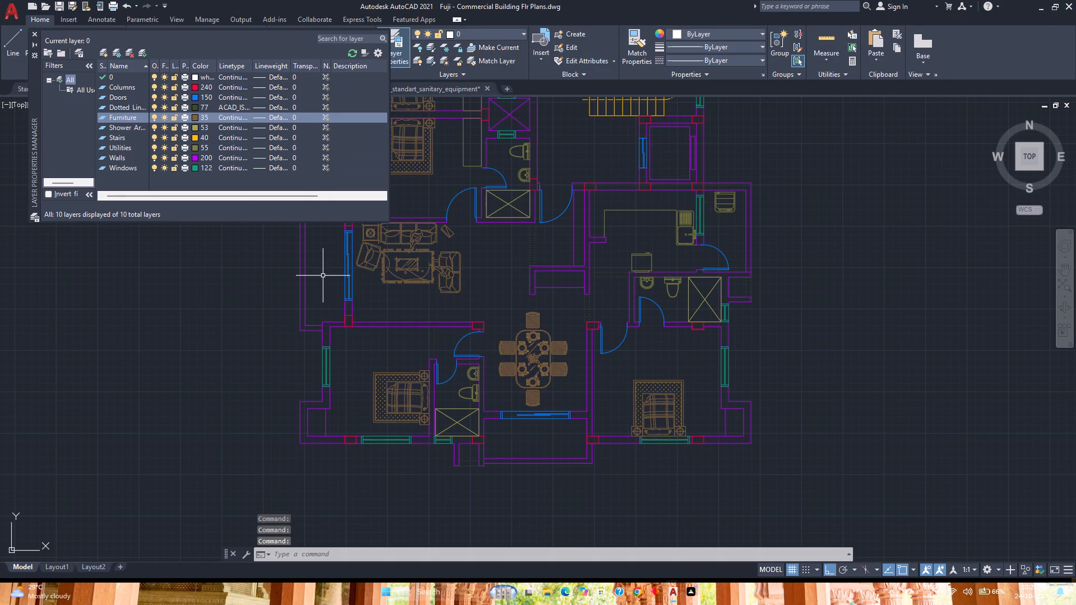
# Examine the furniture color across the plan in model space and on the Layout1 sheet.
pyautogui.scroll(-2, 329, 370)
pyautogui.moveTo(329, 370); pyautogui.dragTo(356, 421, button='middle')
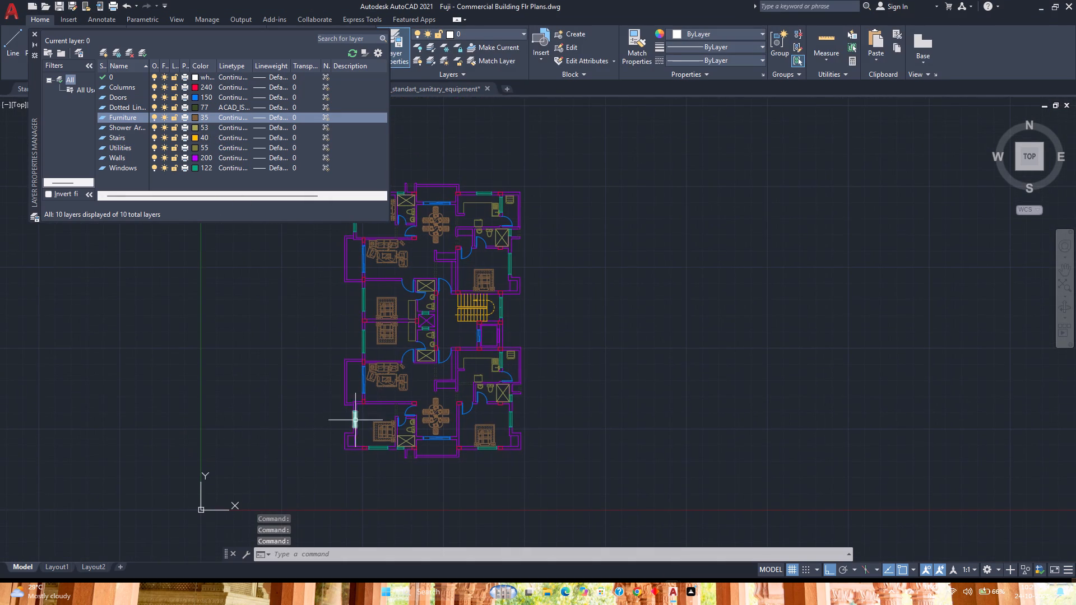
pyautogui.click(68, 566)
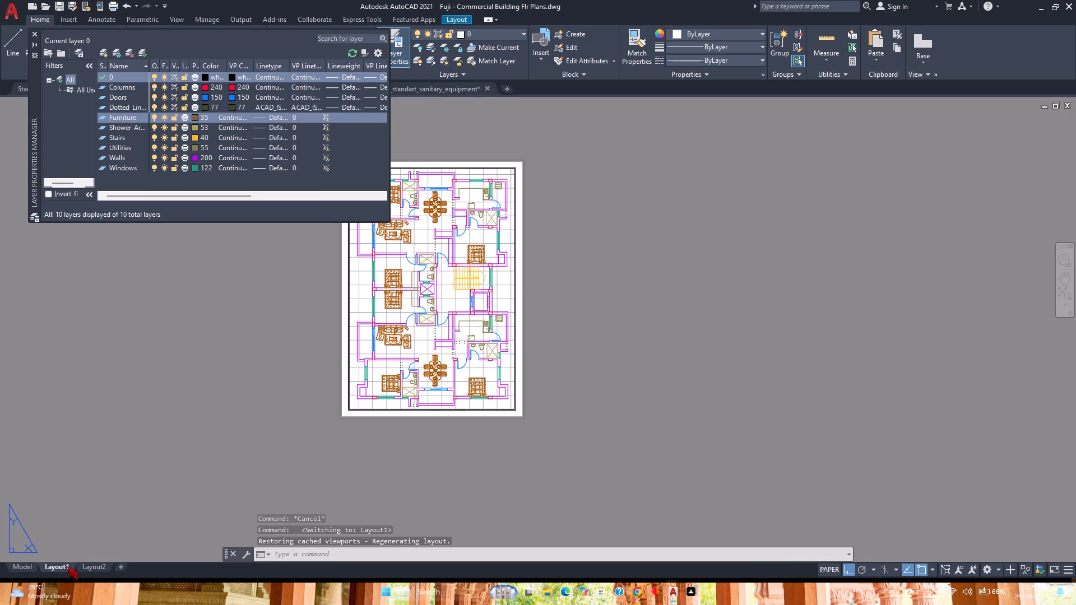
pyautogui.scroll(1, 430, 352)
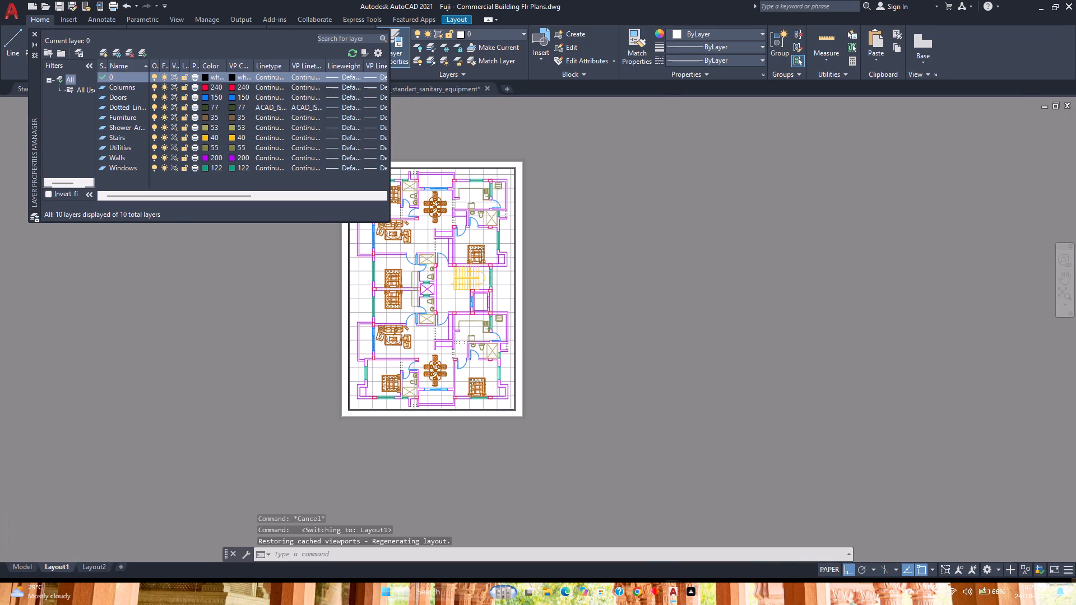
pyautogui.scroll(3, 430, 352)
pyautogui.scroll(-3, 430, 352)
pyautogui.moveTo(431, 352); pyautogui.dragTo(473, 420, button='middle')
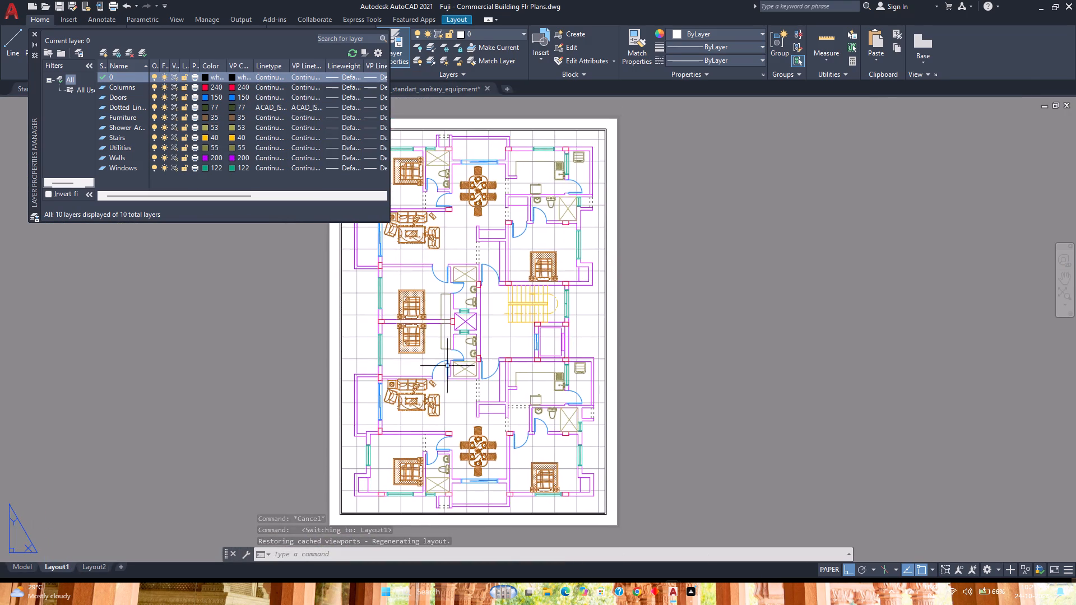
pyautogui.scroll(3, 448, 345)
pyautogui.scroll(-2, 448, 345)
pyautogui.moveTo(449, 345); pyautogui.dragTo(477, 361, button='middle')
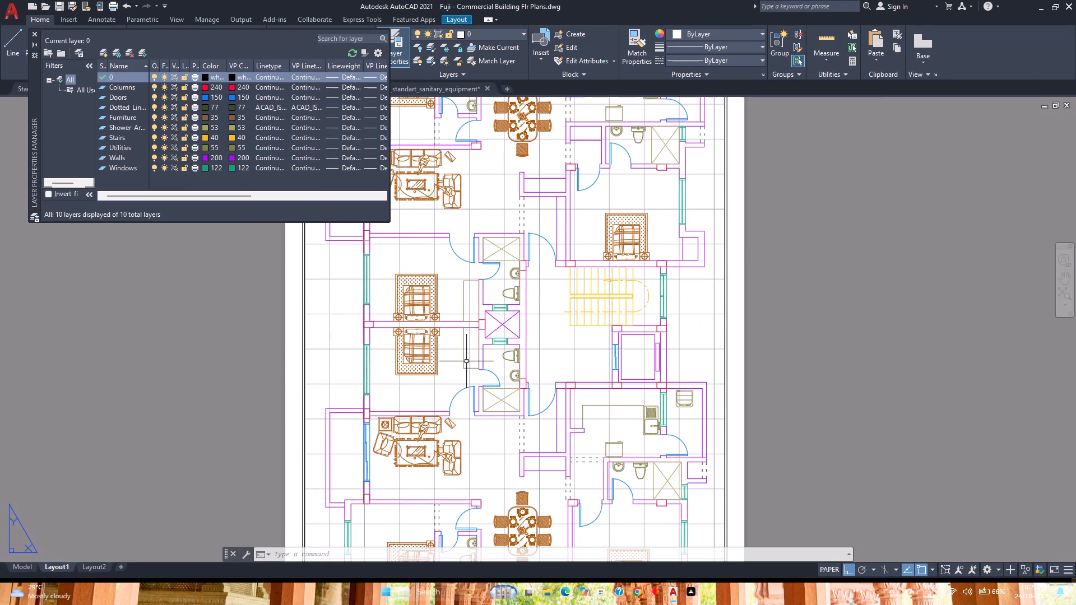
# Set the Furniture layer's color to index 38 from the Layout1 sheet and return to model space.
pyautogui.click(203, 115)
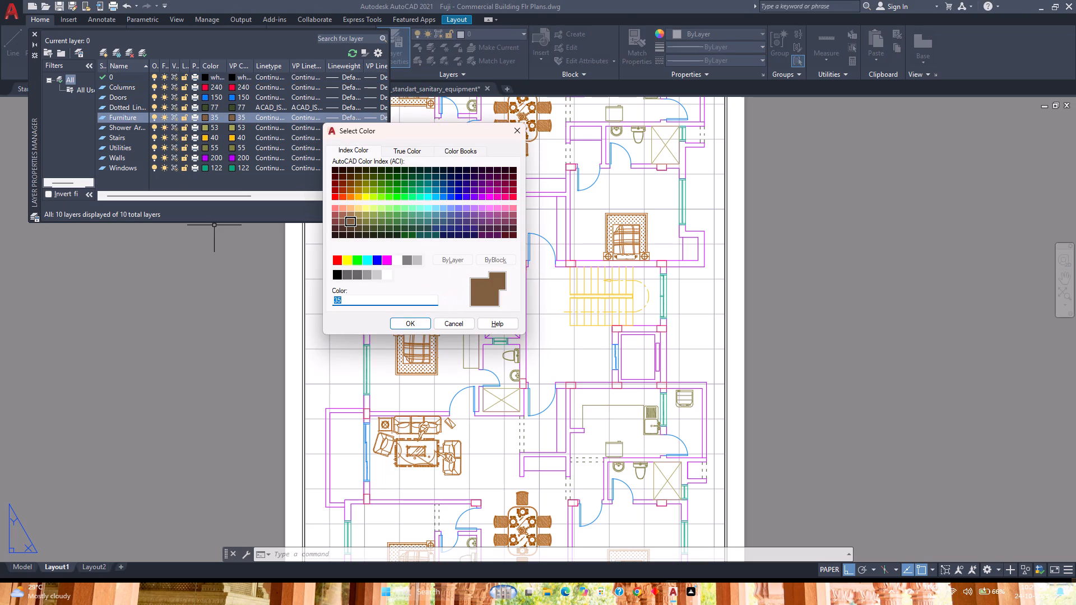
pyautogui.write('38')
pyautogui.press('Return')
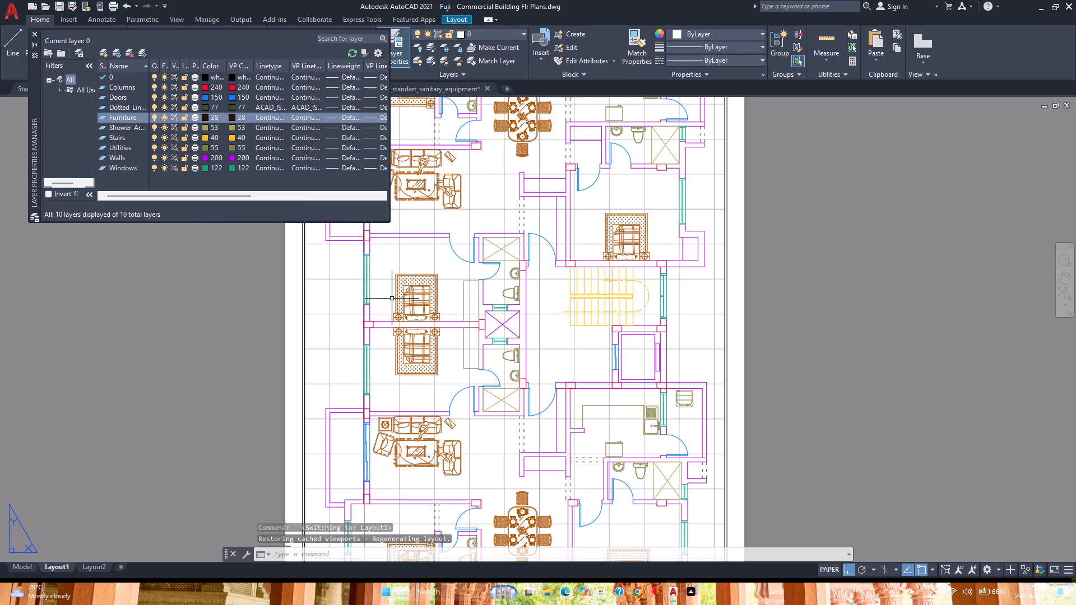
pyautogui.scroll(-2, 280, 274)
pyautogui.moveTo(275, 321); pyautogui.dragTo(298, 329, button='middle')
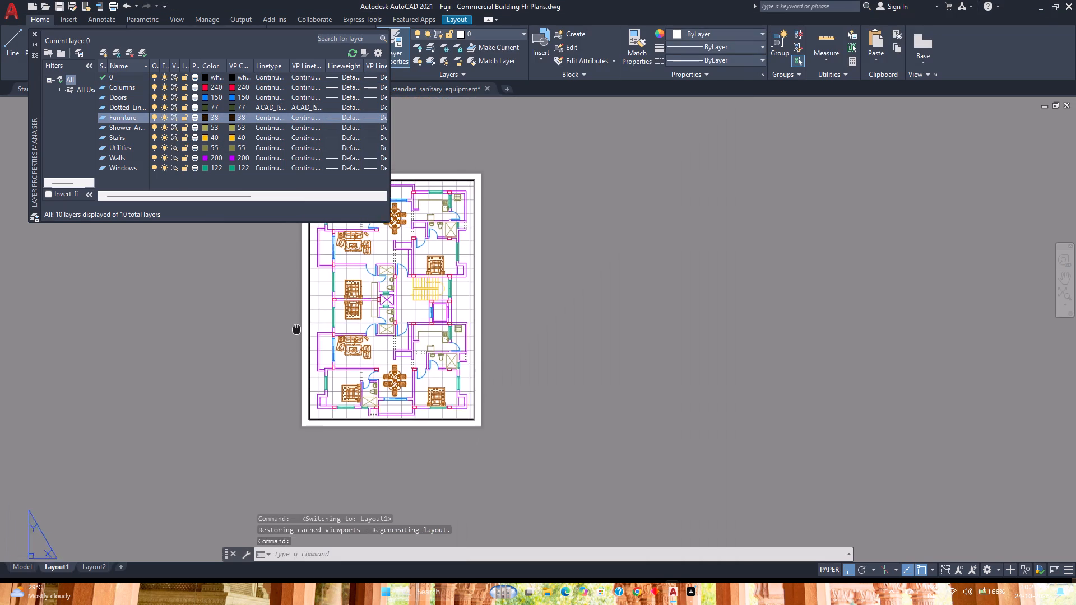
pyautogui.moveTo(298, 329); pyautogui.dragTo(314, 346, button='middle')
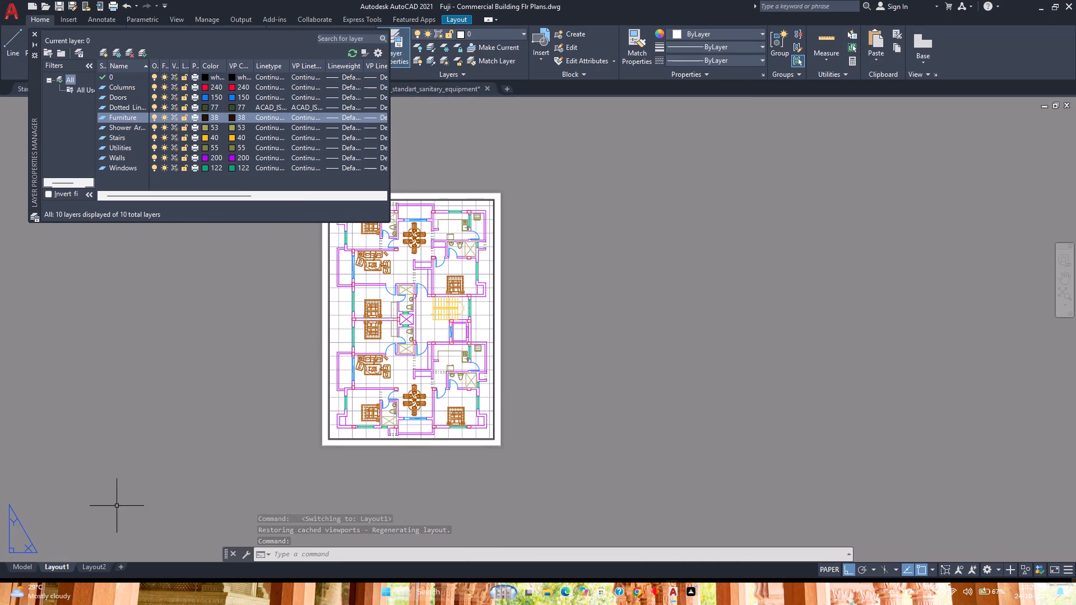
pyautogui.click(13, 569)
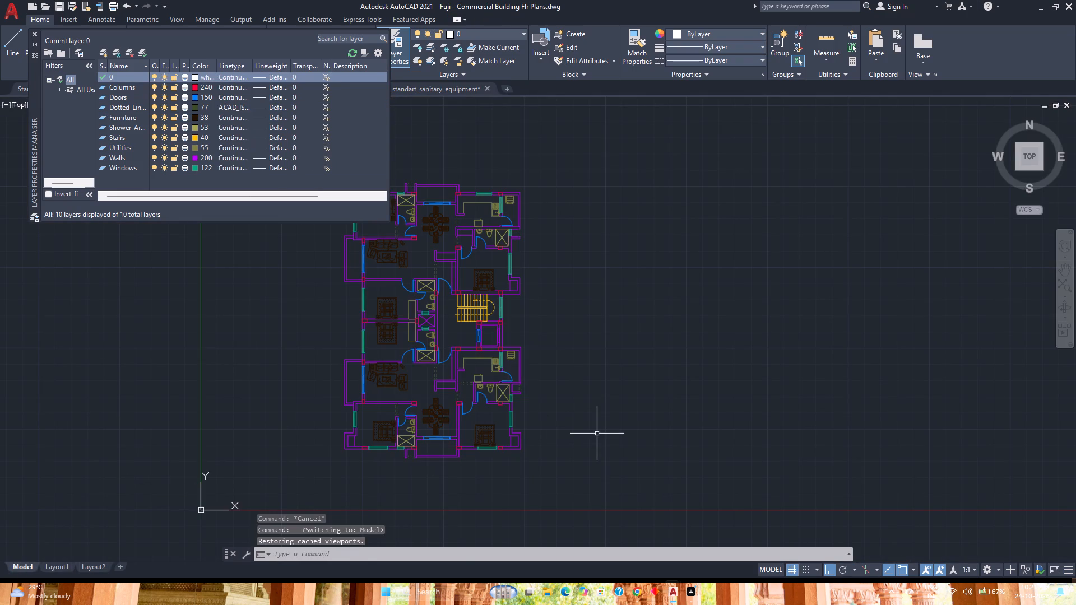
# Set the Furniture layer's color to index 35 in model space and close the Layer Properties Manager.
pyautogui.click(597, 434)
pyautogui.click(596, 412)
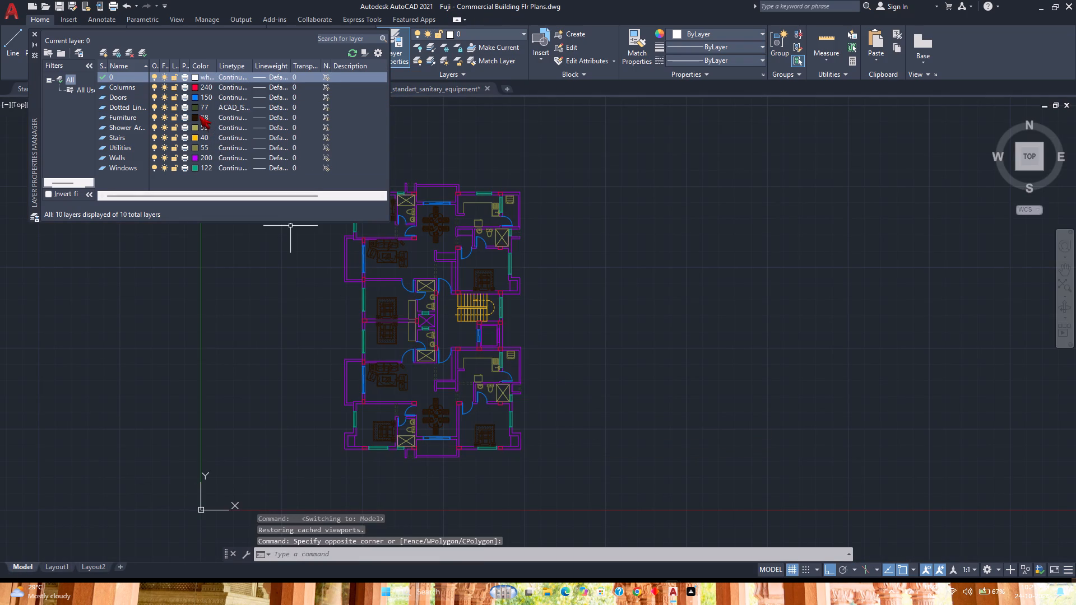
pyautogui.click(194, 117)
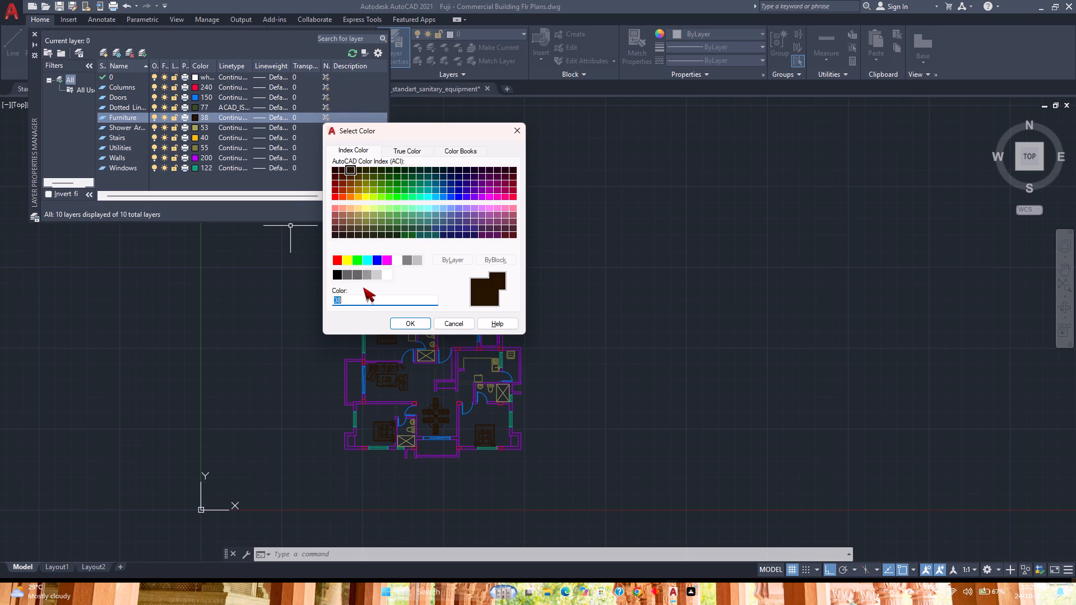
pyautogui.write('28')
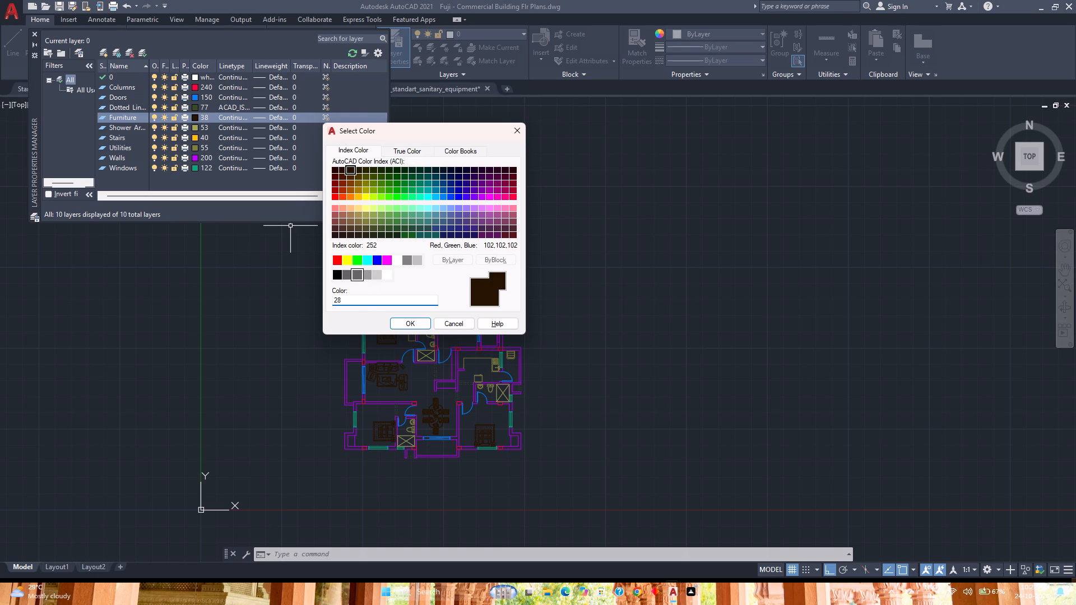
pyautogui.press('BackSpace')
pyautogui.press('BackSpace')
pyautogui.write('35')
pyautogui.press('Return')
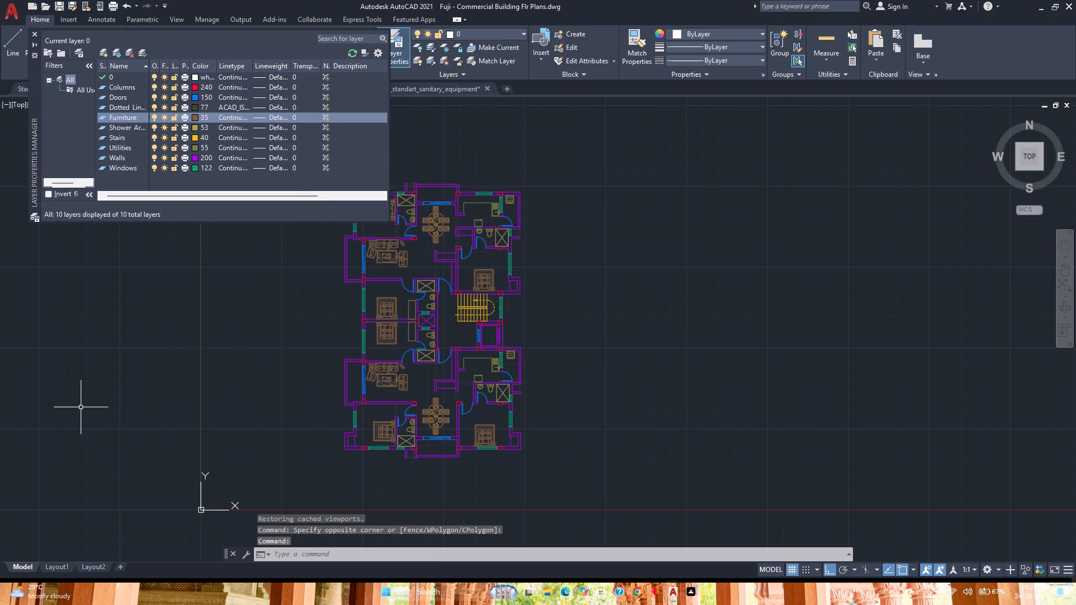
pyautogui.click(36, 32)
# Save the Fuji commercial building floor plan drawing.
pyautogui.scroll(4, 423, 274)
pyautogui.scroll(-2, 424, 274)
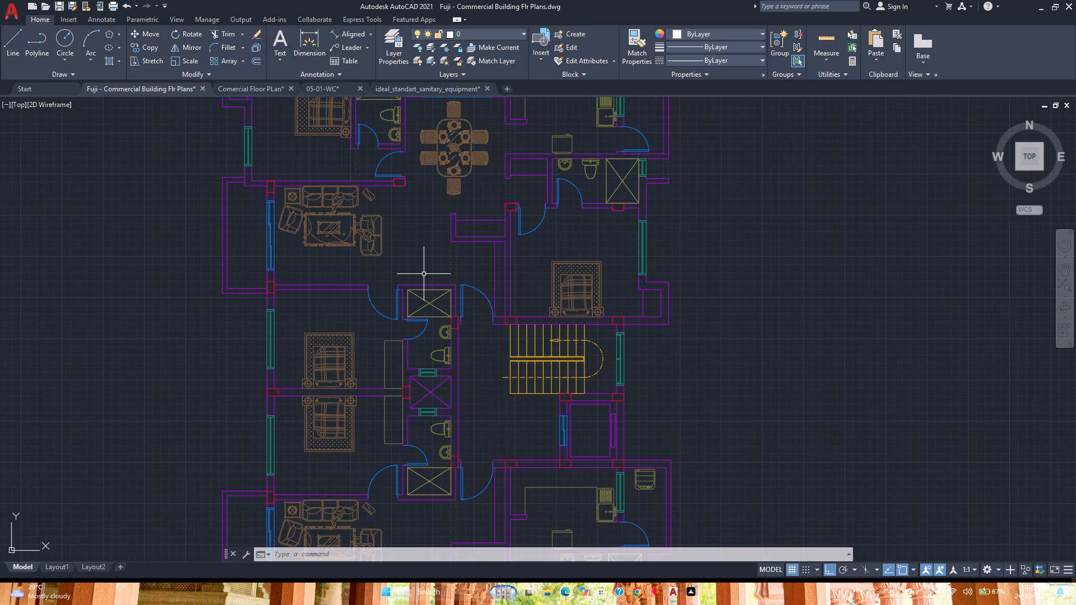
pyautogui.hotkey('ctrl', 's')
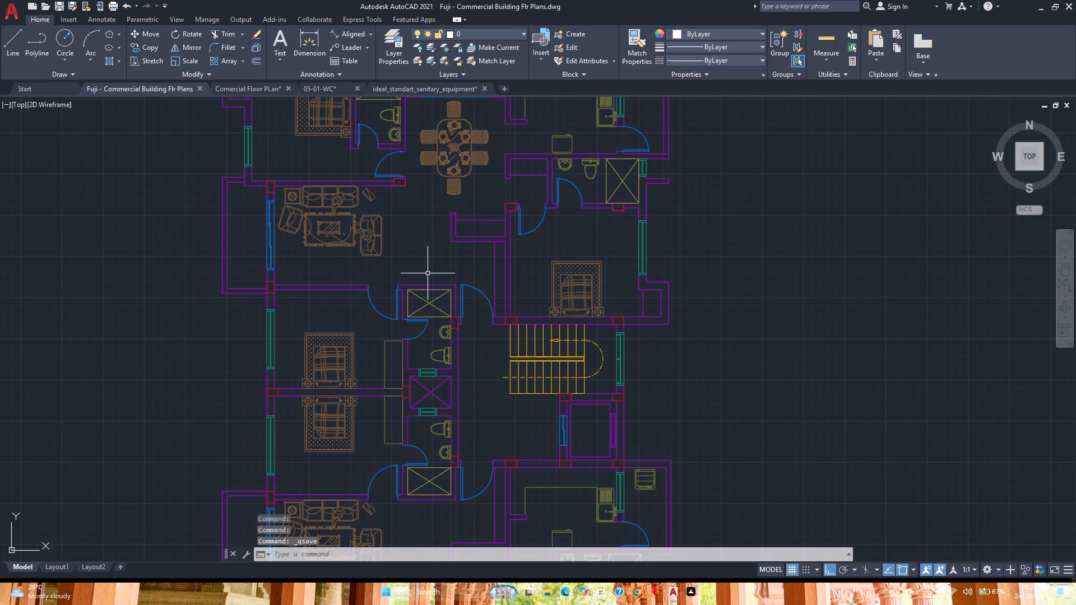
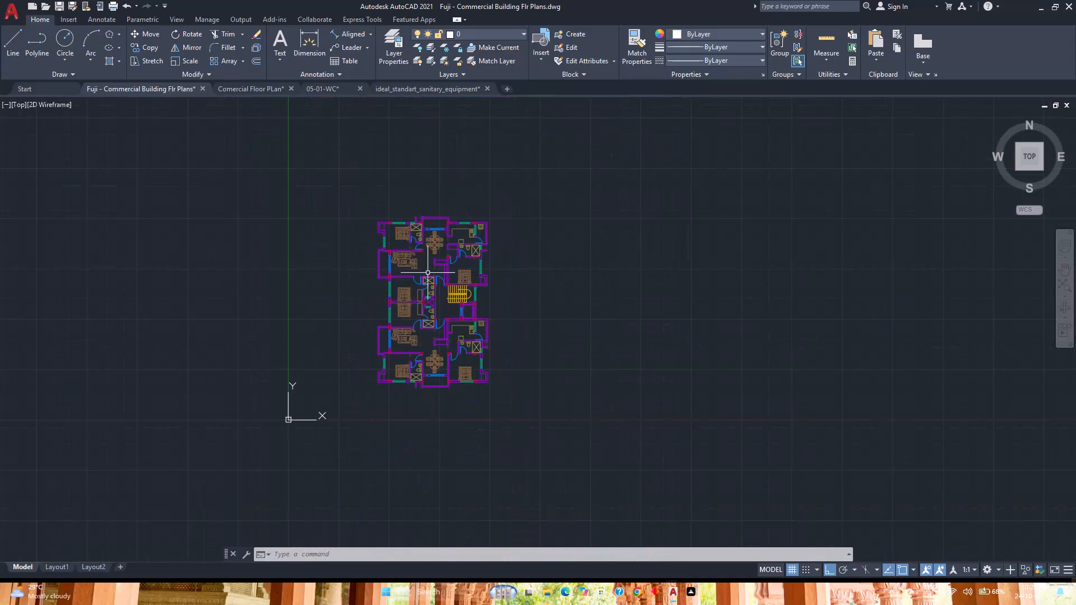
# Examine the furniture color across the floor plan on the Layout1 sheet.
pyautogui.scroll(2, 428, 273)
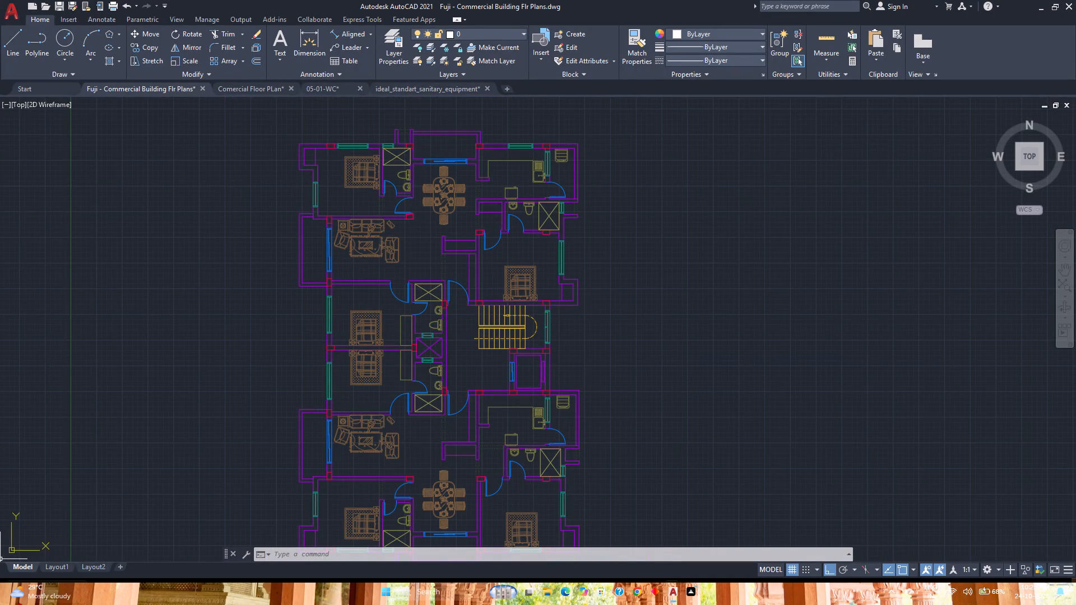
pyautogui.click(47, 567)
pyautogui.scroll(3, 350, 370)
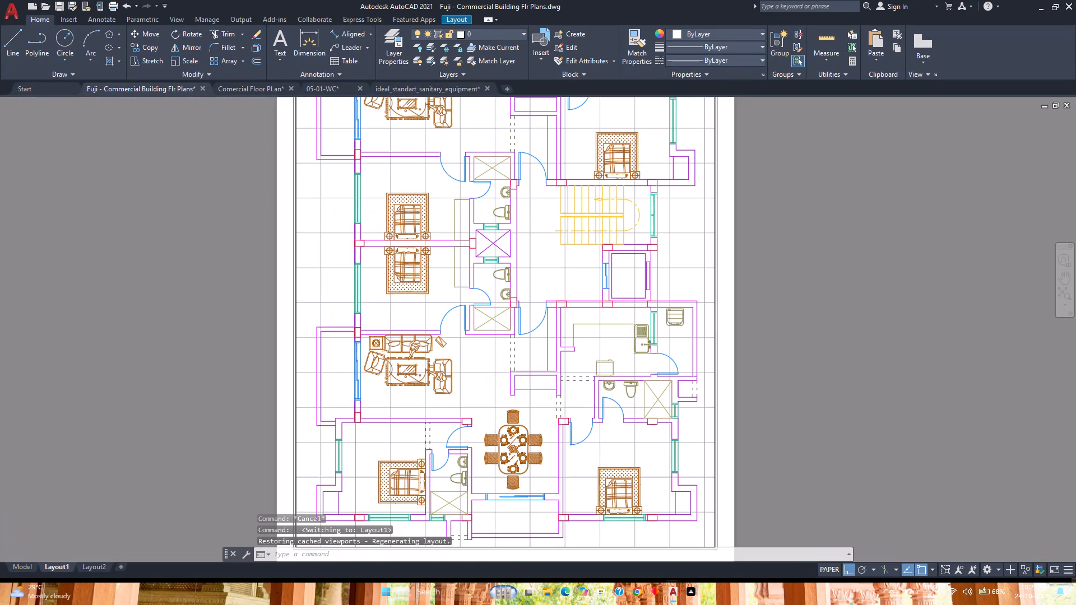
pyautogui.scroll(4, 453, 364)
pyautogui.scroll(-5, 453, 364)
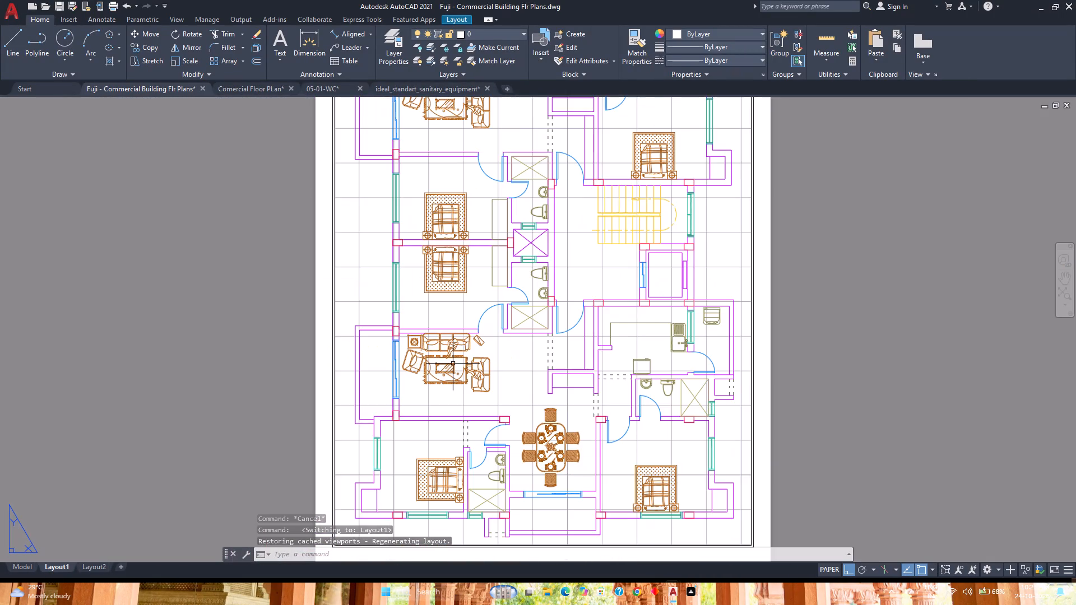
pyautogui.scroll(-1, 481, 374)
pyautogui.moveTo(481, 374); pyautogui.dragTo(383, 397, button='middle')
pyautogui.middleClick(383, 397)
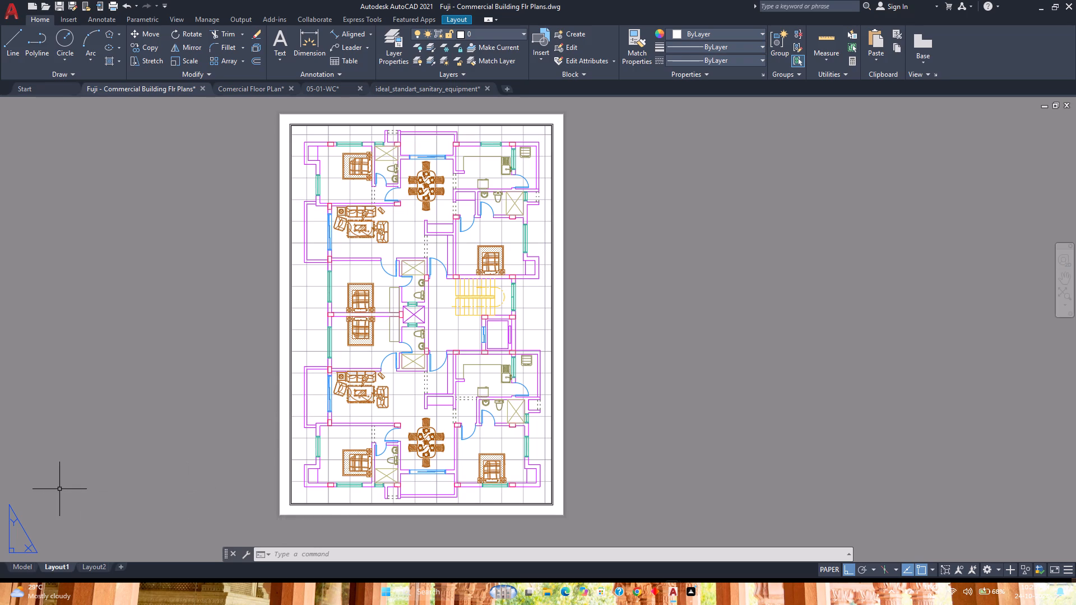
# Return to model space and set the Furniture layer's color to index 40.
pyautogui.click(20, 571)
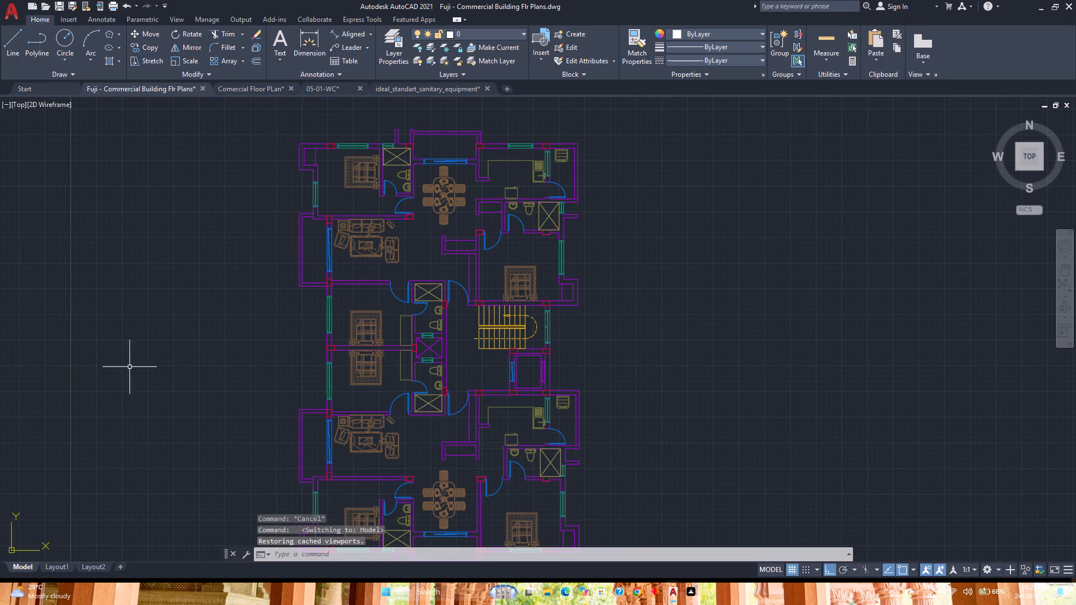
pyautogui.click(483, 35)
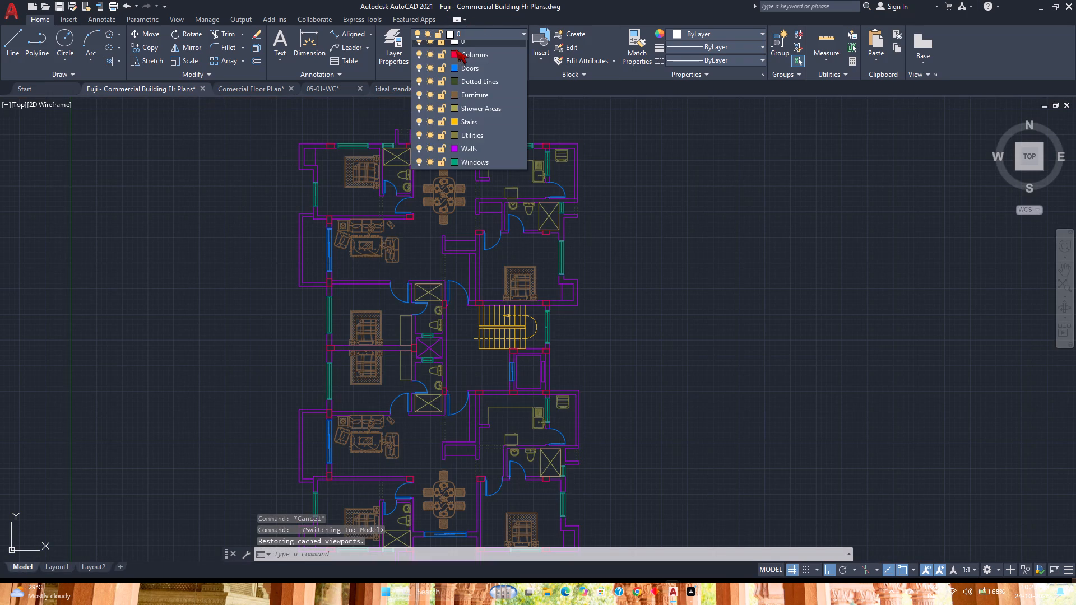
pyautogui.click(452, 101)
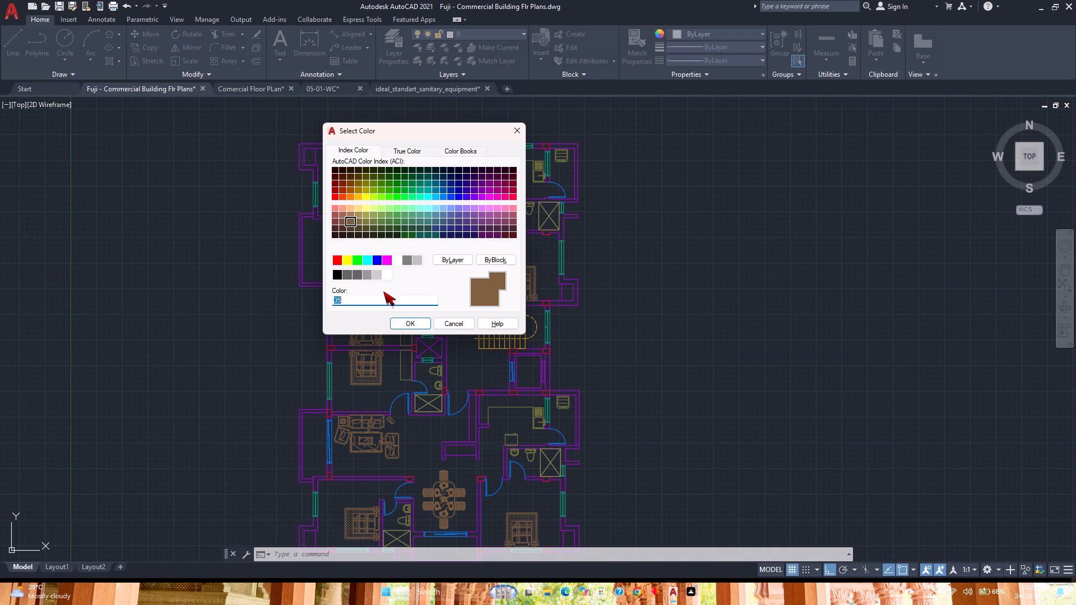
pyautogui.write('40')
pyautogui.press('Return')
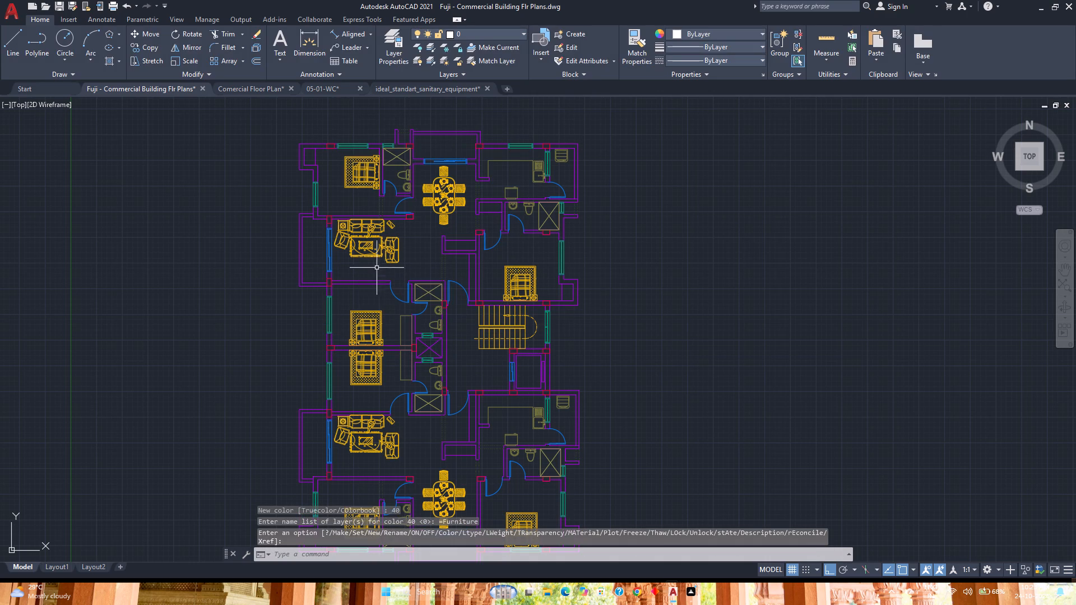
# On the Layout1 sheet, activate the floor plan viewport and restore the named view Plan in it.
pyautogui.click(480, 34)
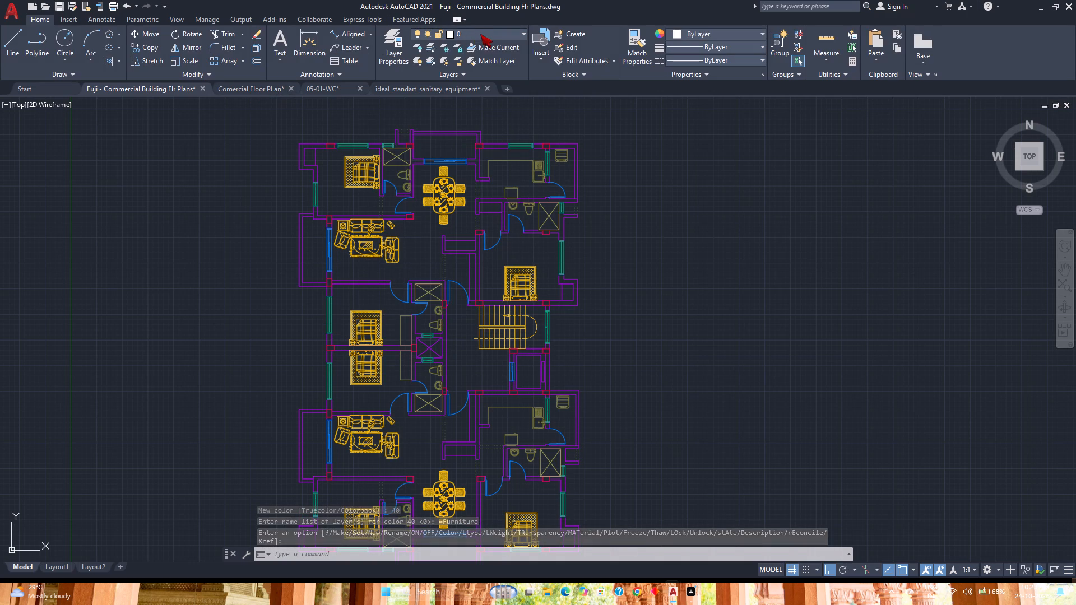
pyautogui.click(45, 564)
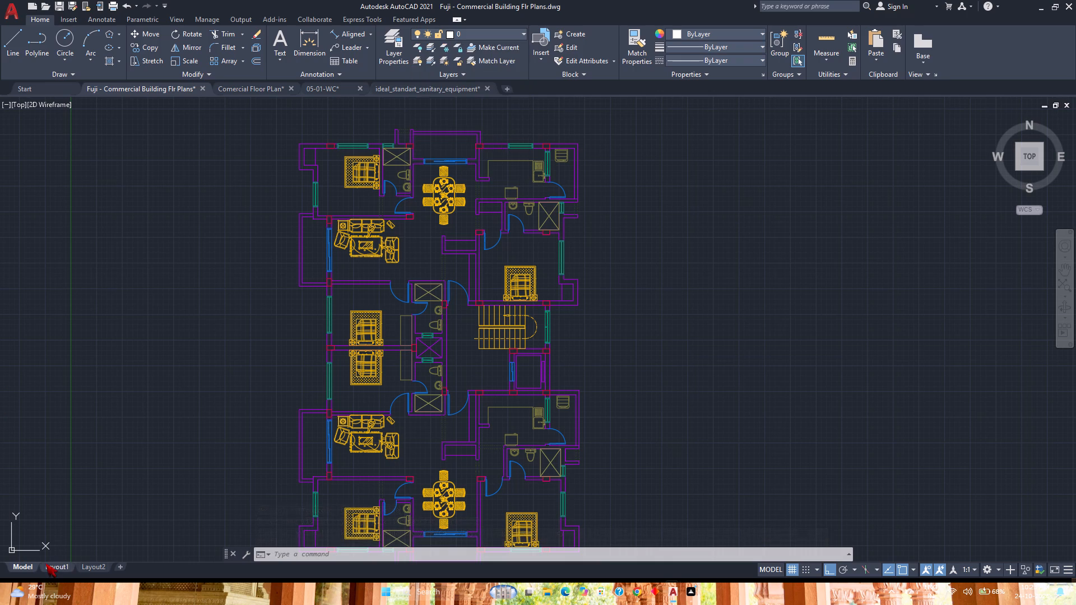
pyautogui.click(49, 567)
pyautogui.click(615, 367)
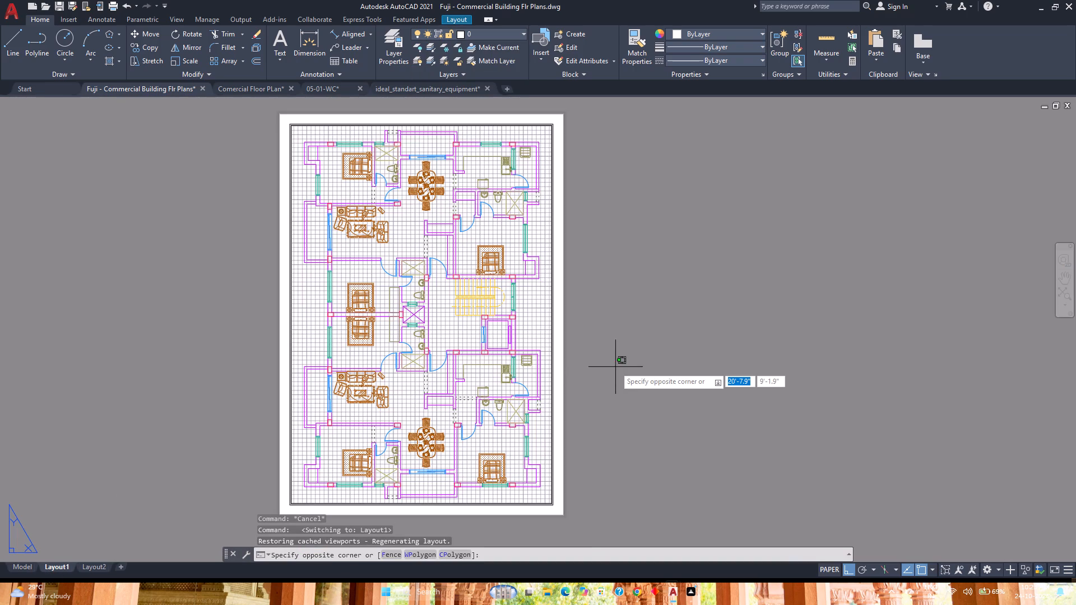
pyautogui.rightClick(615, 367)
pyautogui.click(639, 419)
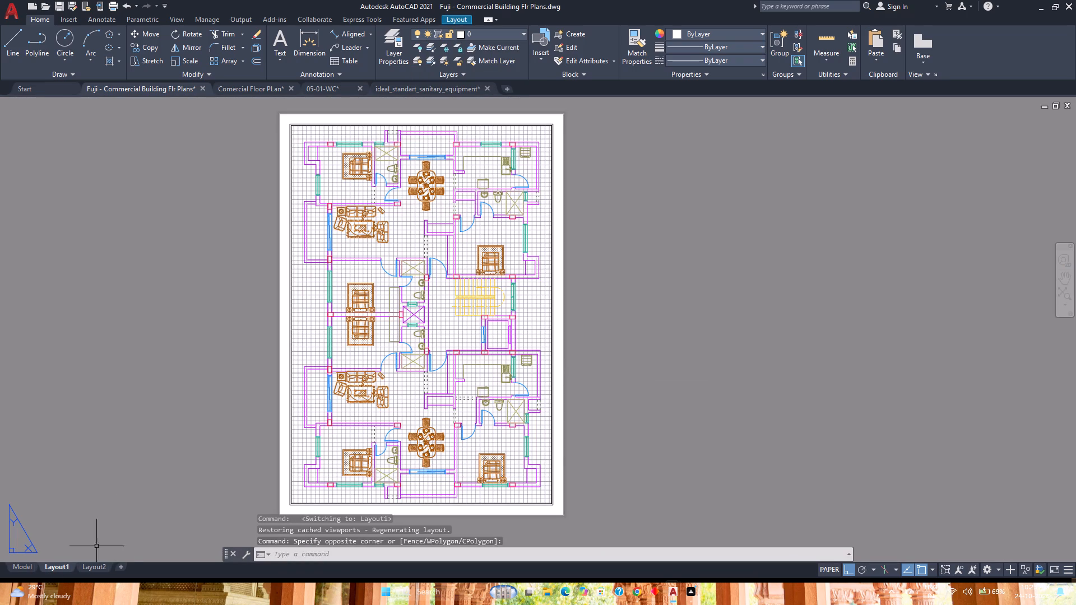
pyautogui.click(314, 264)
pyautogui.doubleClick(302, 285)
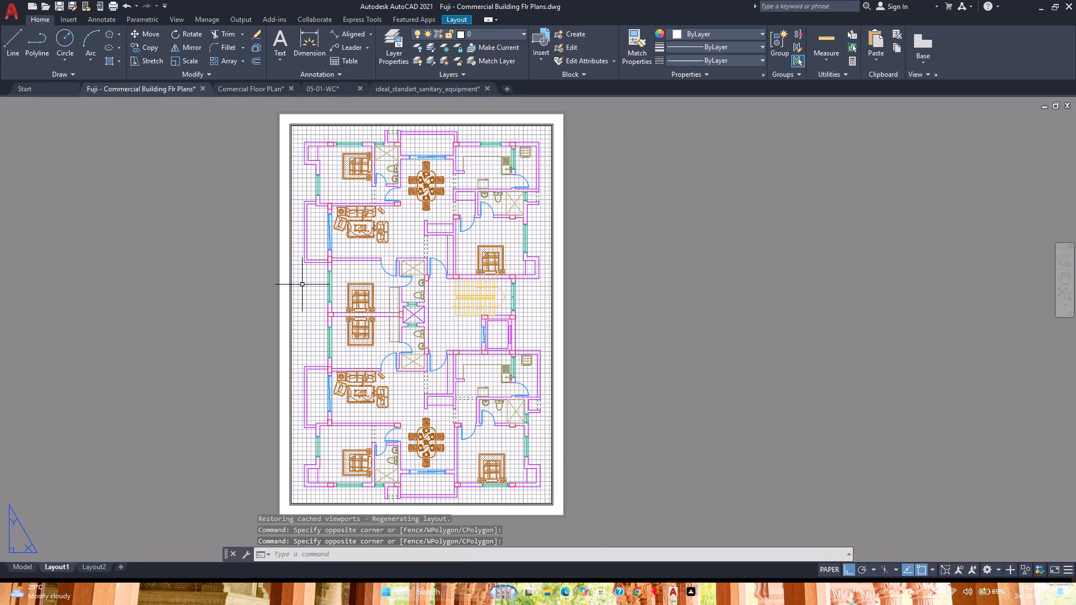
pyautogui.click(305, 129)
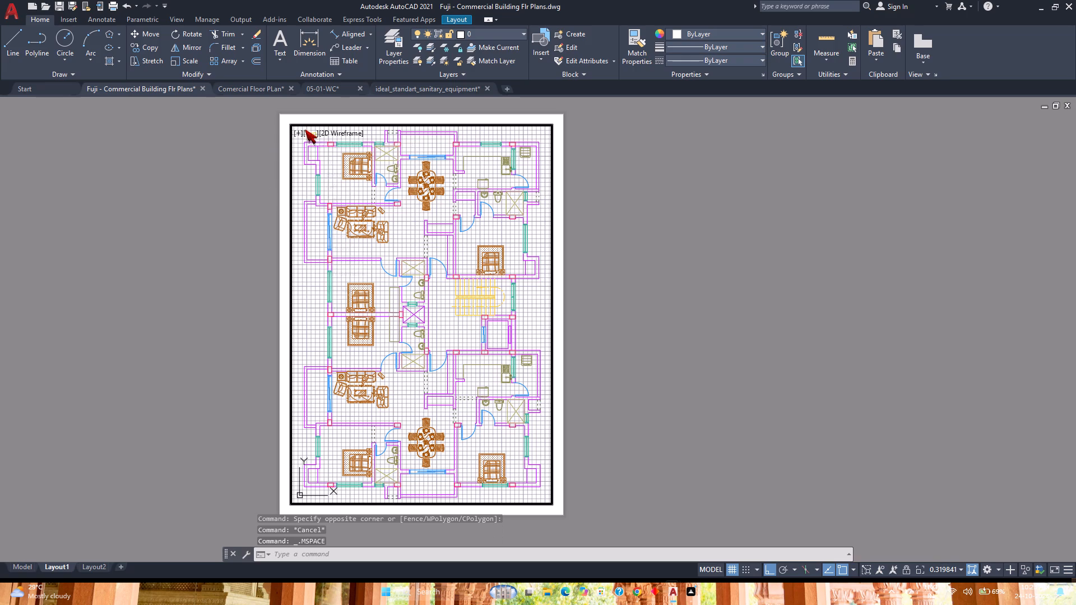
pyautogui.click(448, 143)
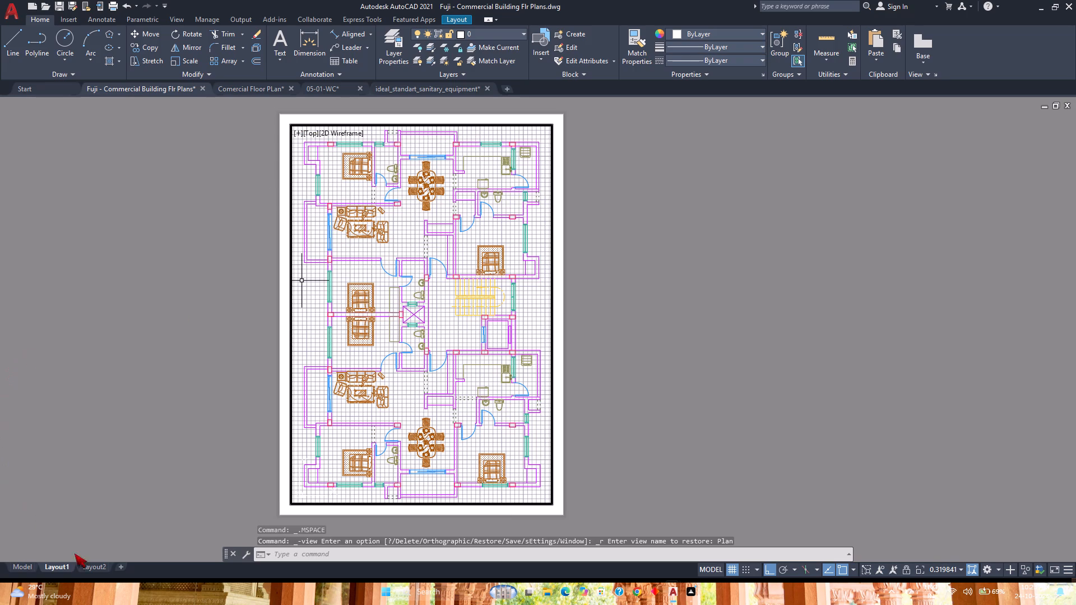
# Compare the furniture color between the Layout2 and Layout1 sheets.
pyautogui.click(88, 567)
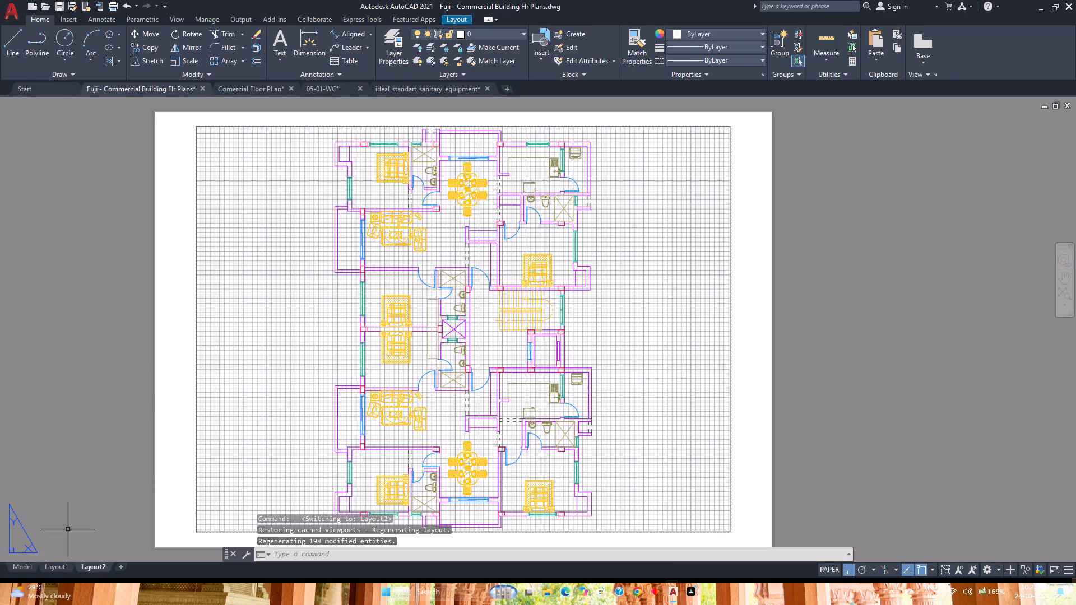
pyautogui.click(62, 567)
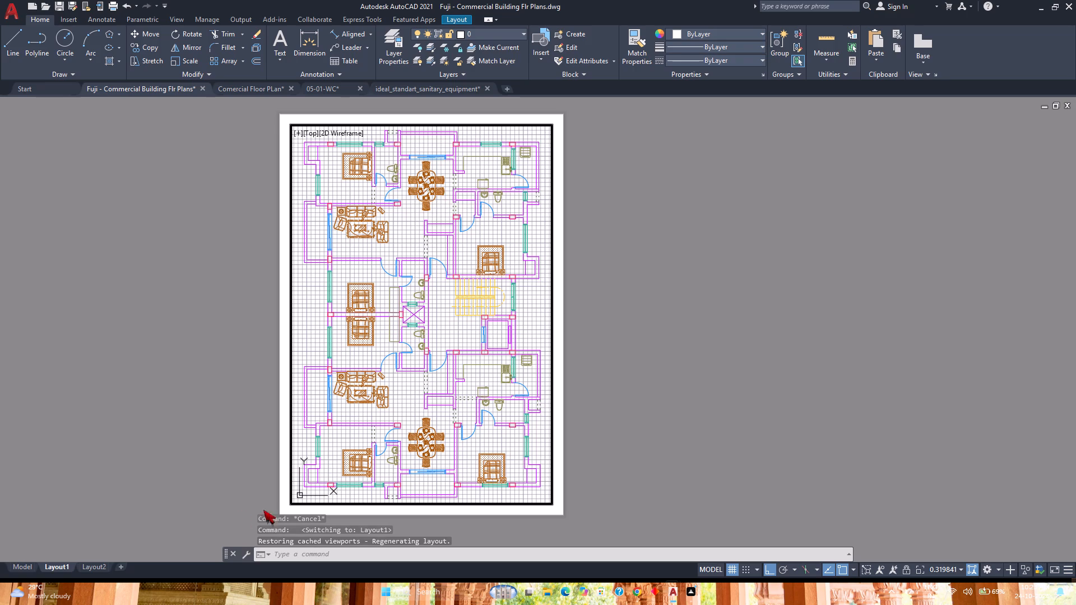
pyautogui.click(84, 567)
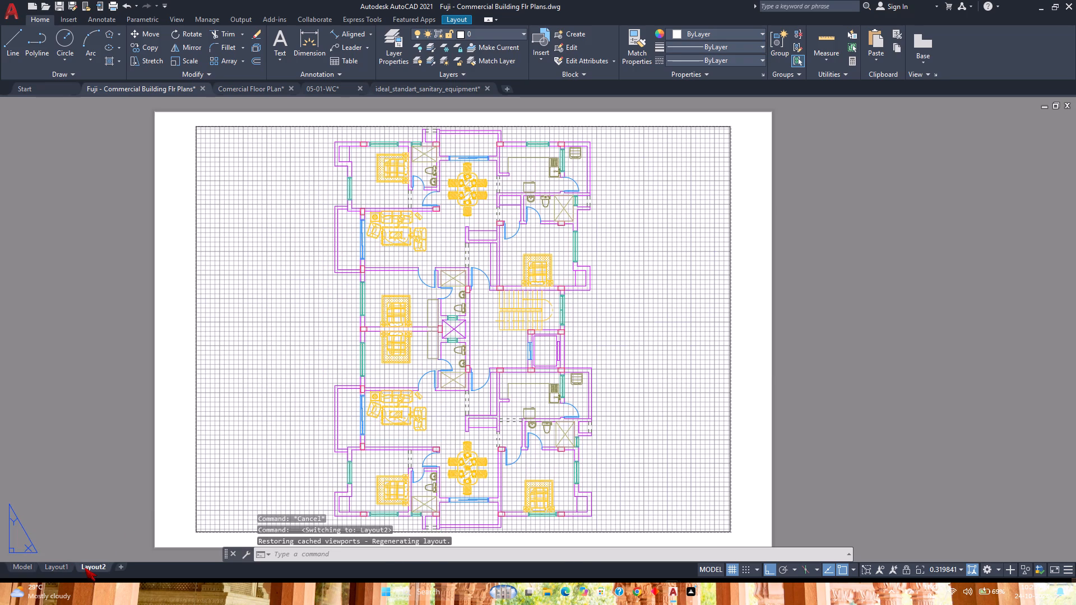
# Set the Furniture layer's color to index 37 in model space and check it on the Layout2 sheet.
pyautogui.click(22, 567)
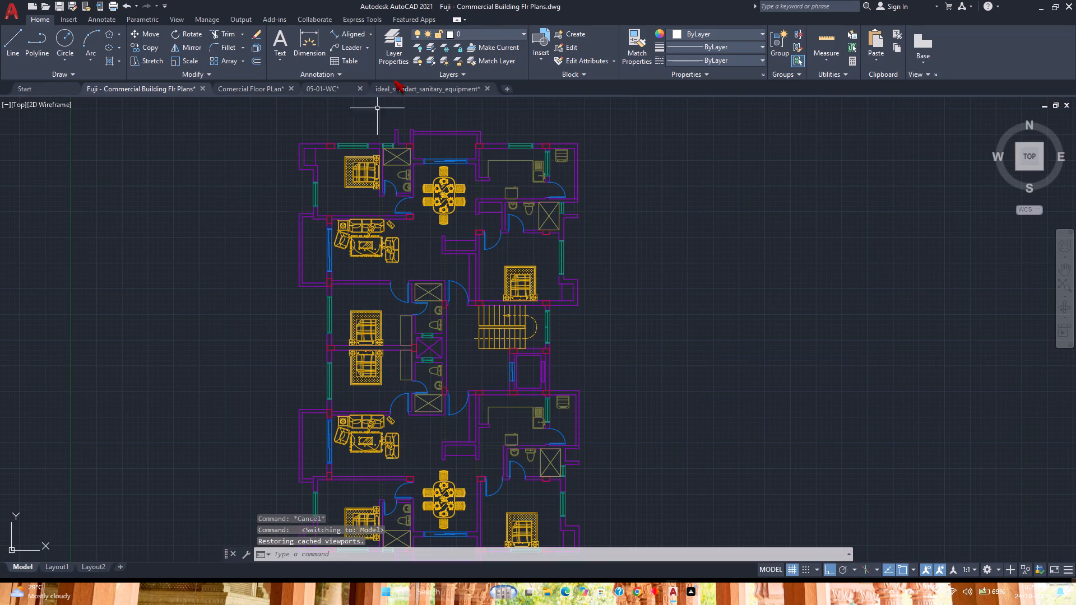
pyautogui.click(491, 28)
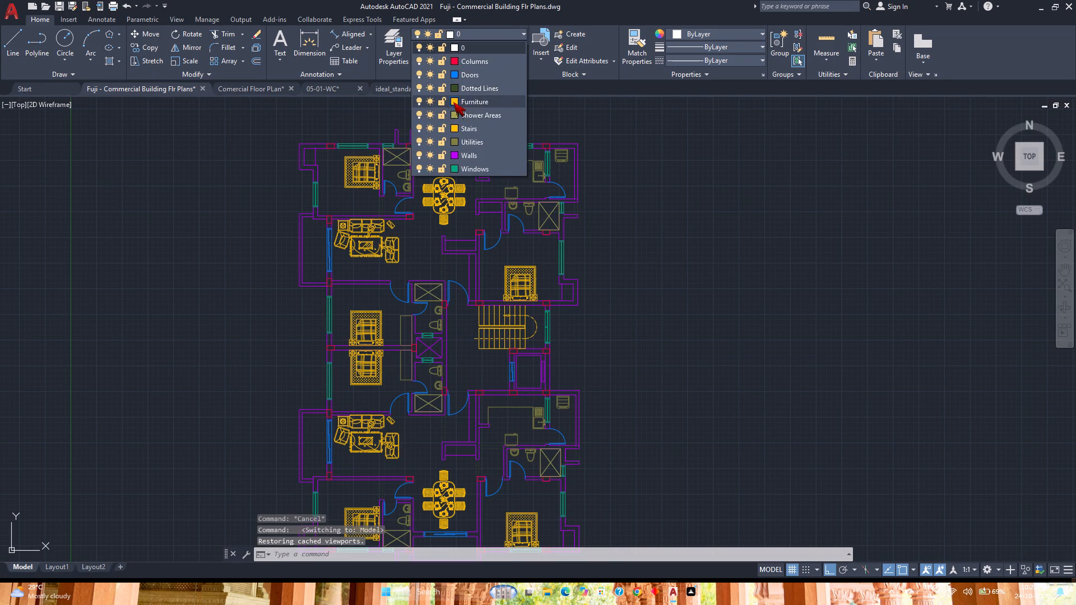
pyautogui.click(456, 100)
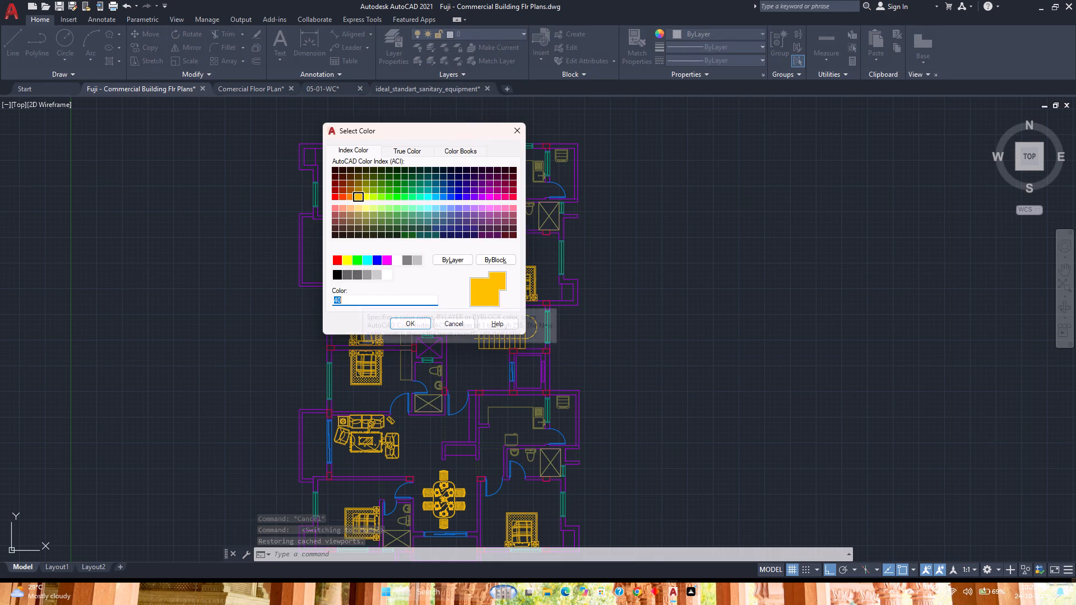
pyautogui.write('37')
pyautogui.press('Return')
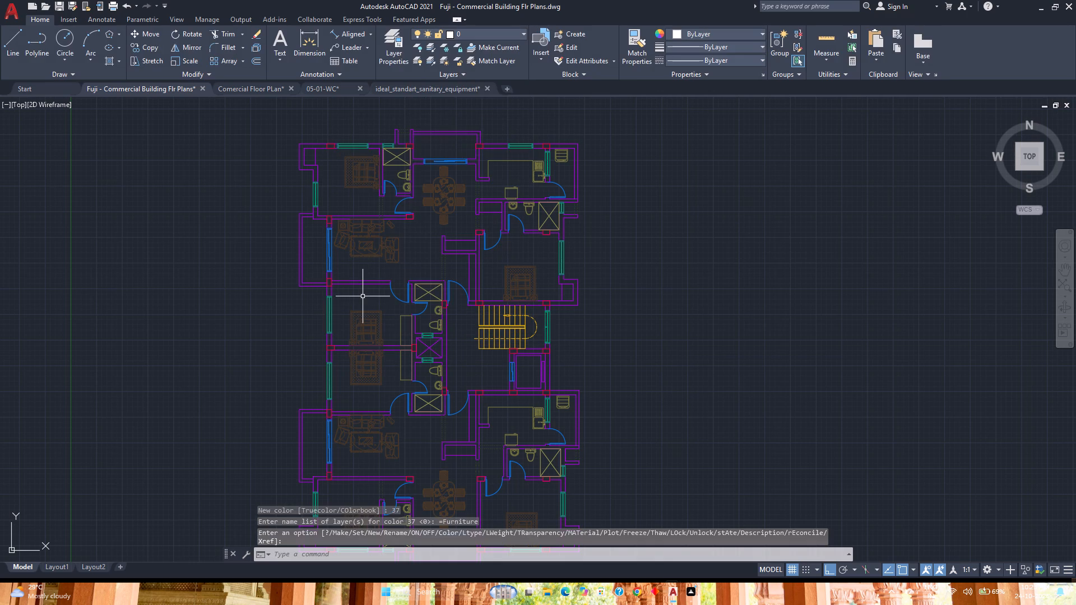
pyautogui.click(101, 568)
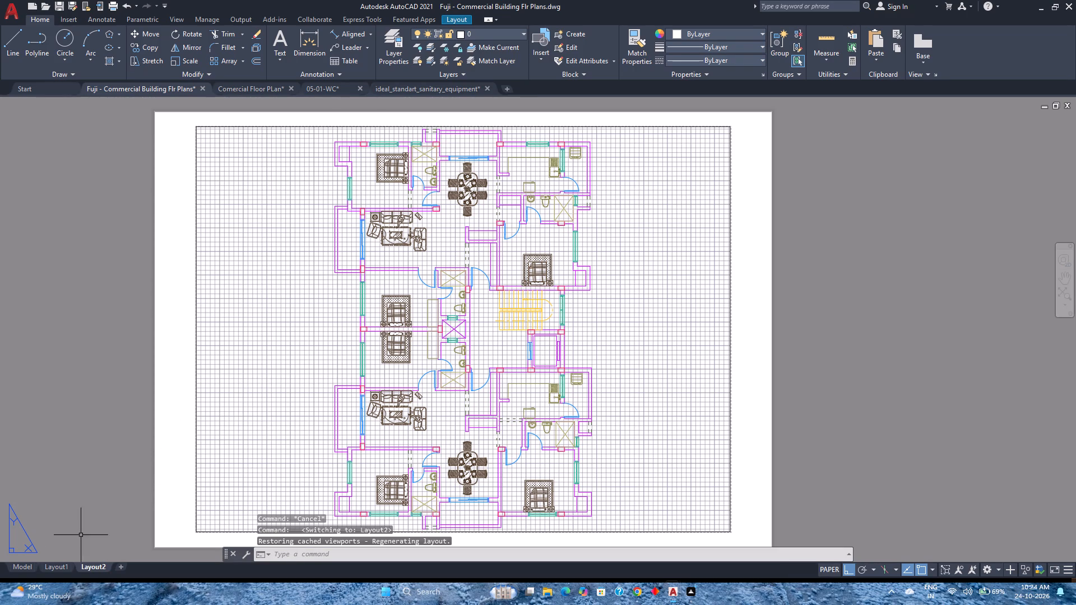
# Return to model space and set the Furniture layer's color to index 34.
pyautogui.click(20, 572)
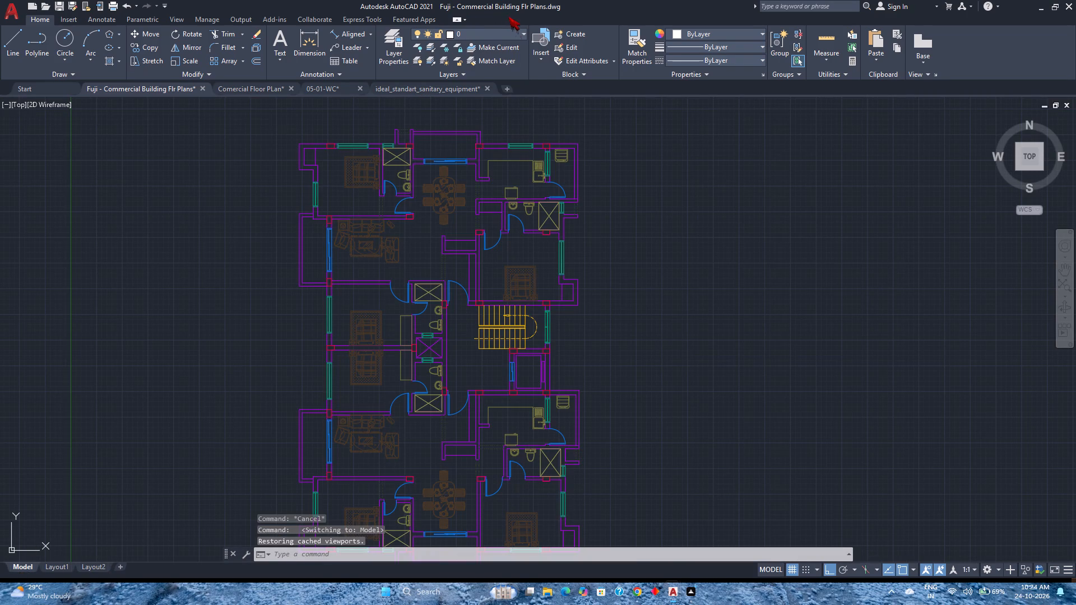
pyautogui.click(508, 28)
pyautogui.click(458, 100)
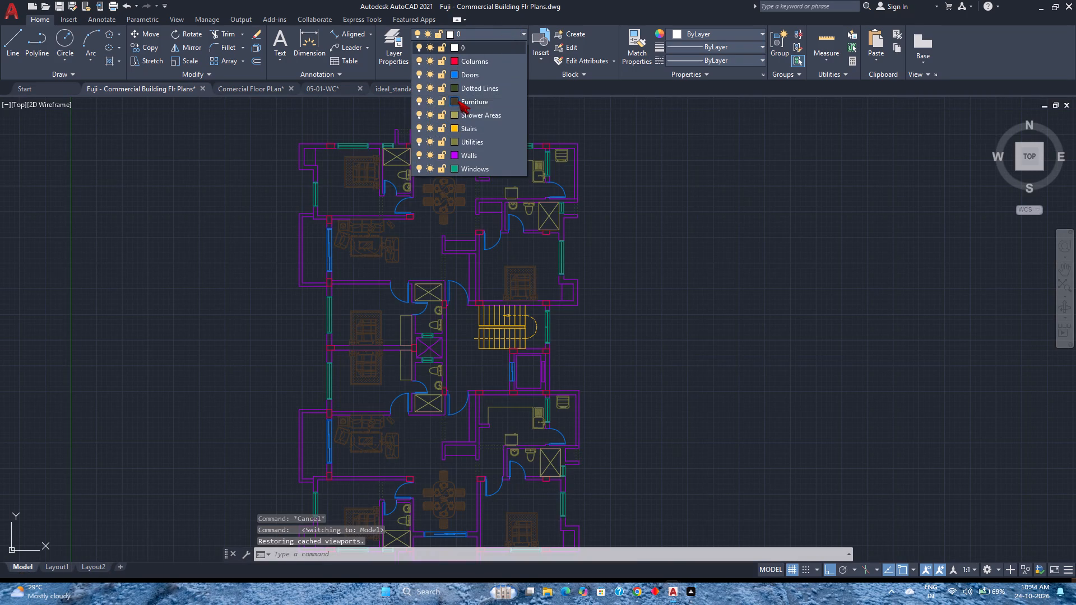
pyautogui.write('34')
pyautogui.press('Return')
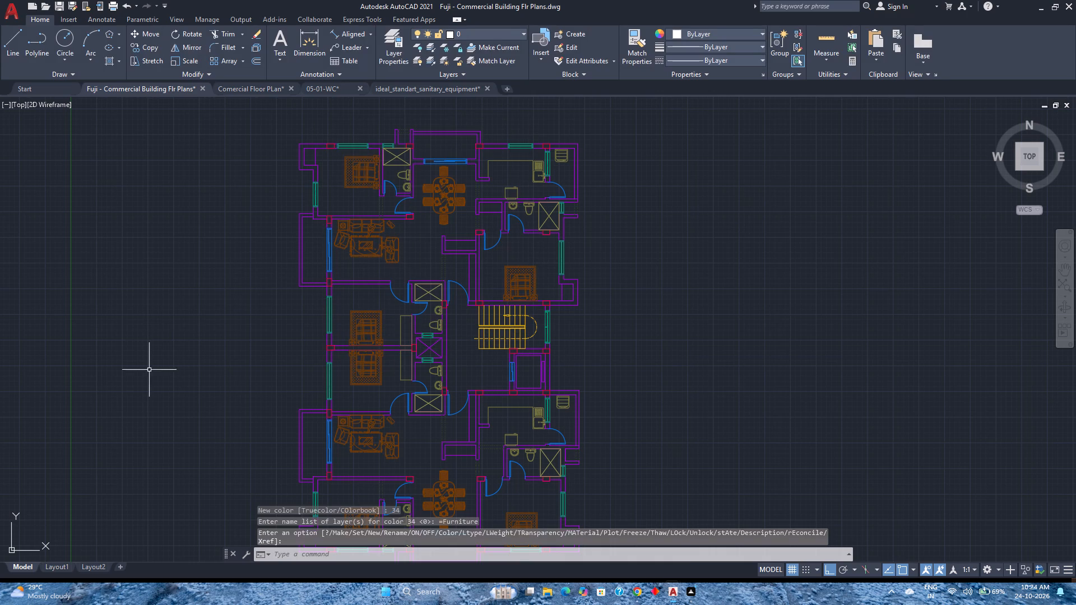
# Compare the furniture color on the Layout2 sheet with the Layout1 sheet.
pyautogui.click(103, 566)
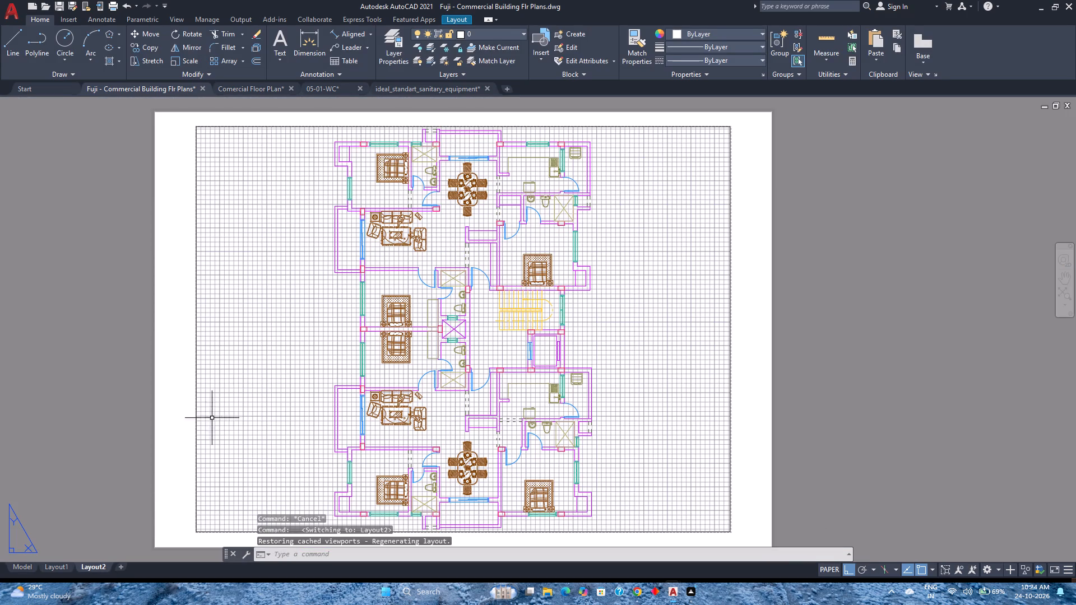
pyautogui.click(61, 569)
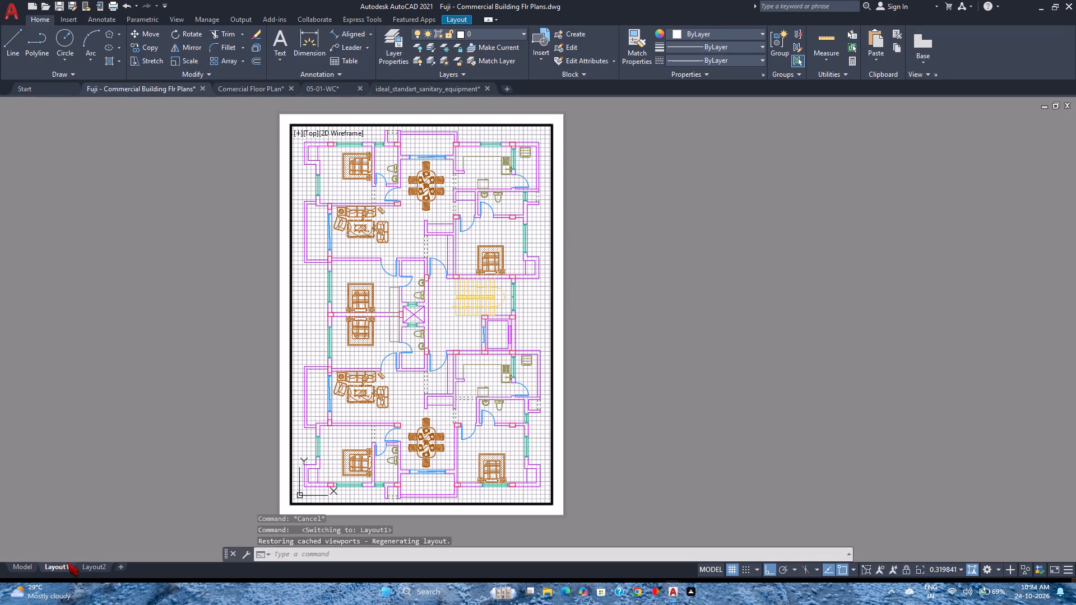
pyautogui.click(94, 562)
pyautogui.click(98, 569)
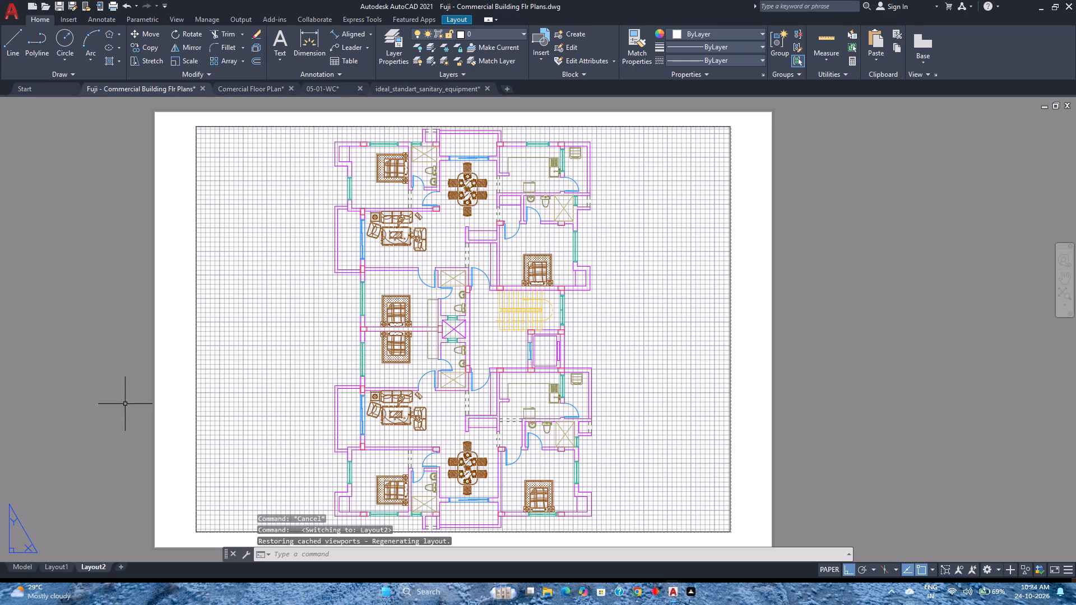
pyautogui.scroll(-1, 133, 308)
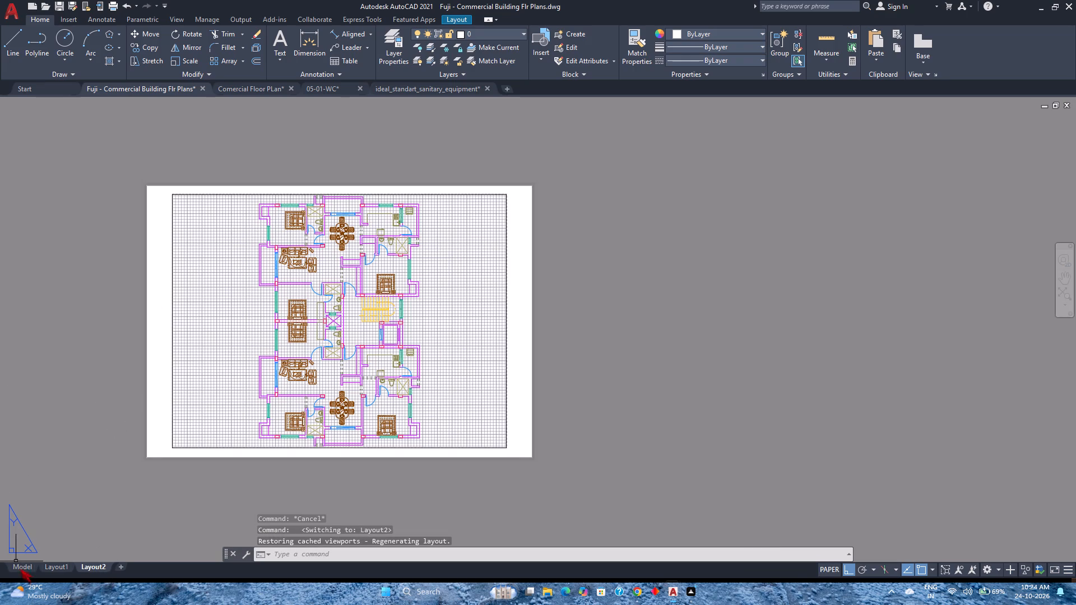
# Set the Furniture layer's color to index 32 in model space and check it on the Layout2 sheet.
pyautogui.click(22, 571)
pyautogui.click(479, 30)
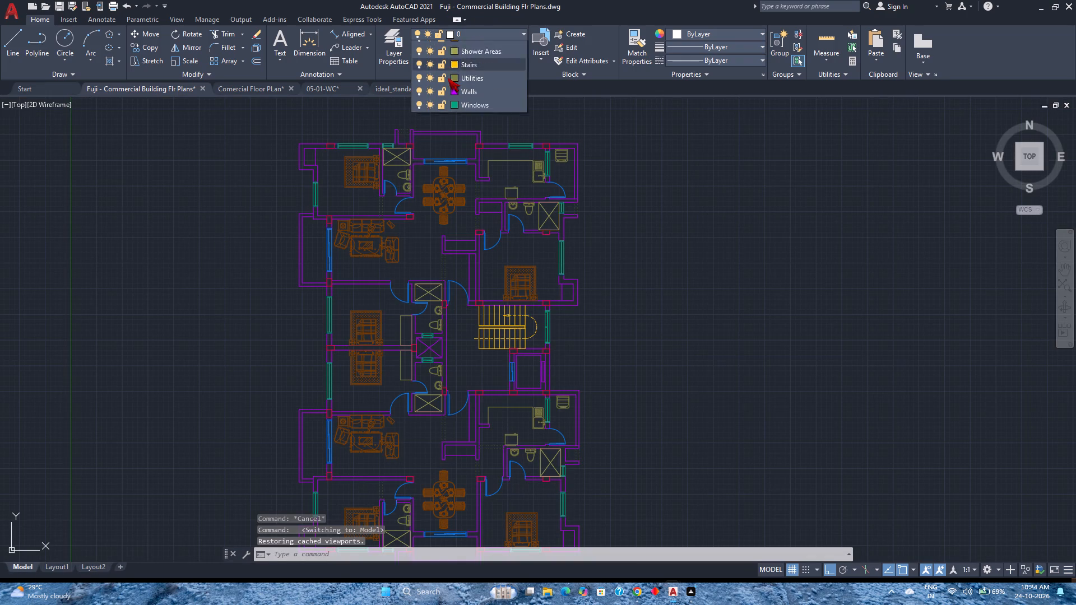
pyautogui.click(453, 104)
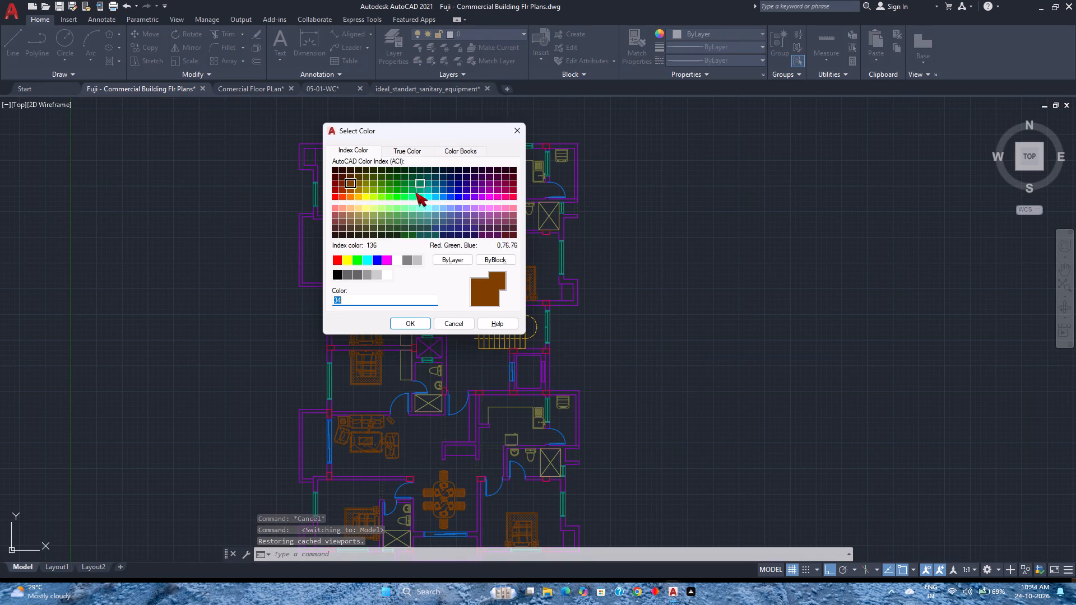
pyautogui.click(347, 192)
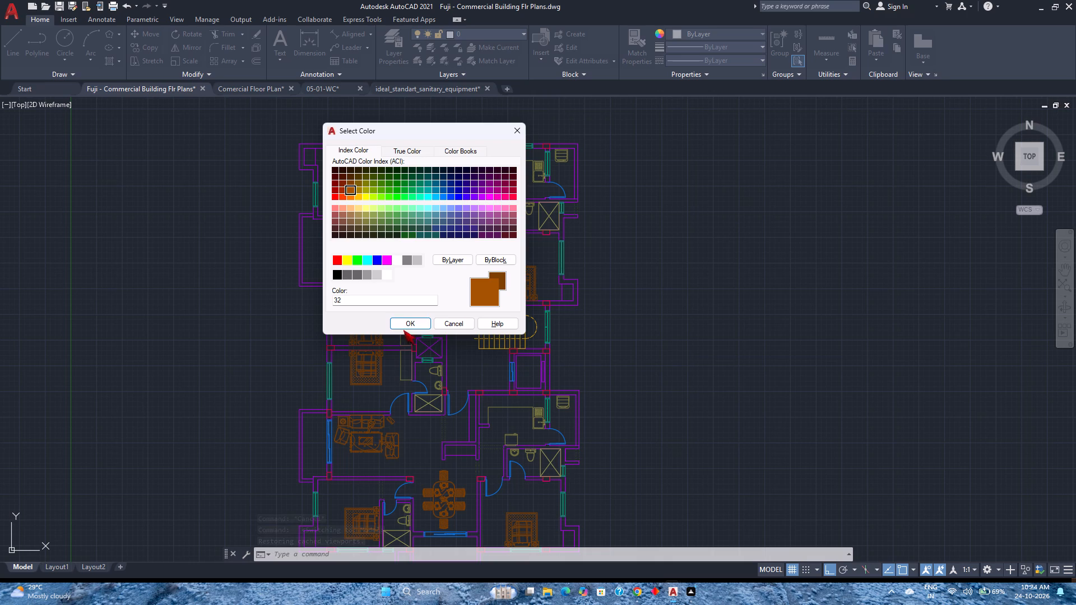
pyautogui.click(406, 325)
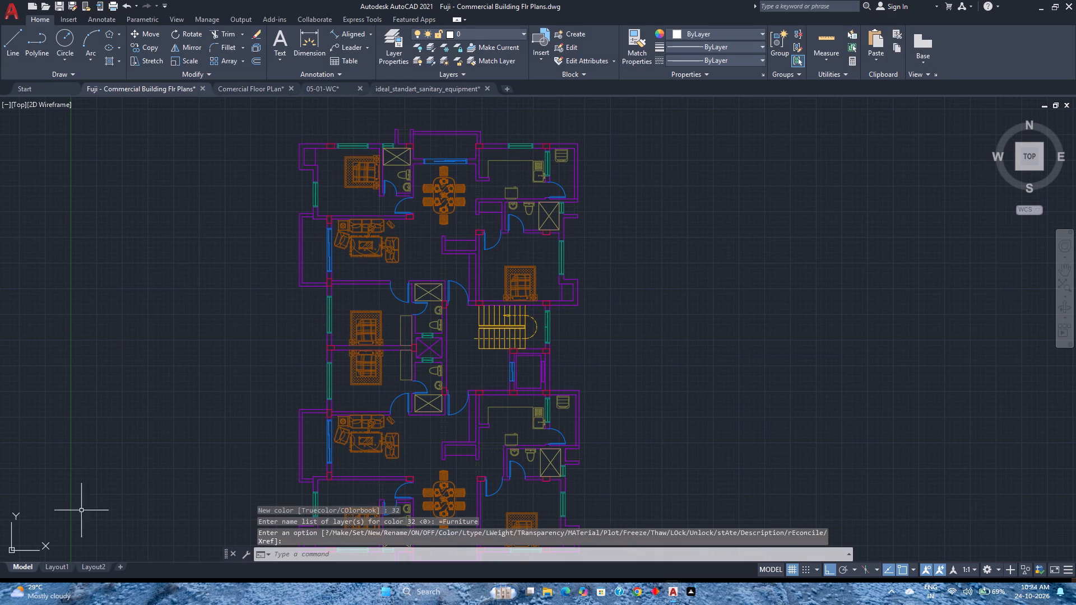
pyautogui.click(99, 571)
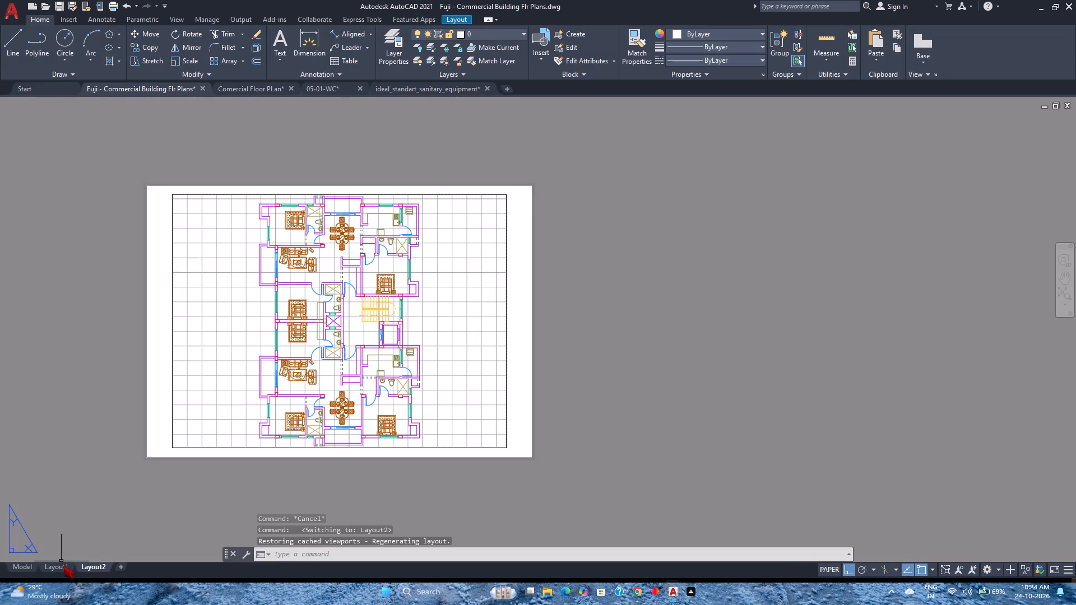
# Check the furniture color on the Layout1 sheet and return to model space.
pyautogui.click(59, 568)
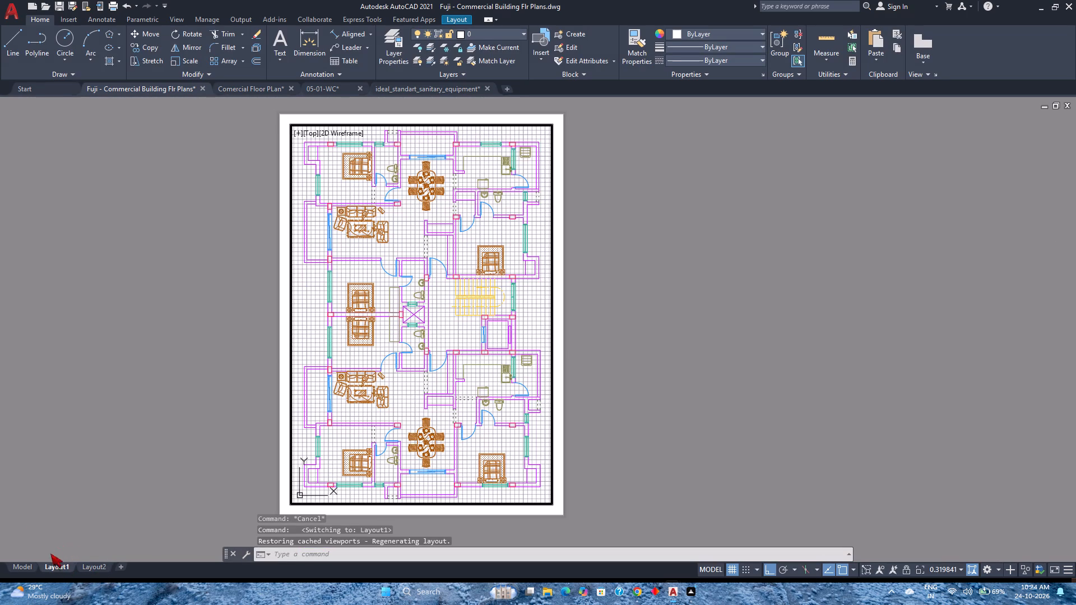
pyautogui.click(16, 562)
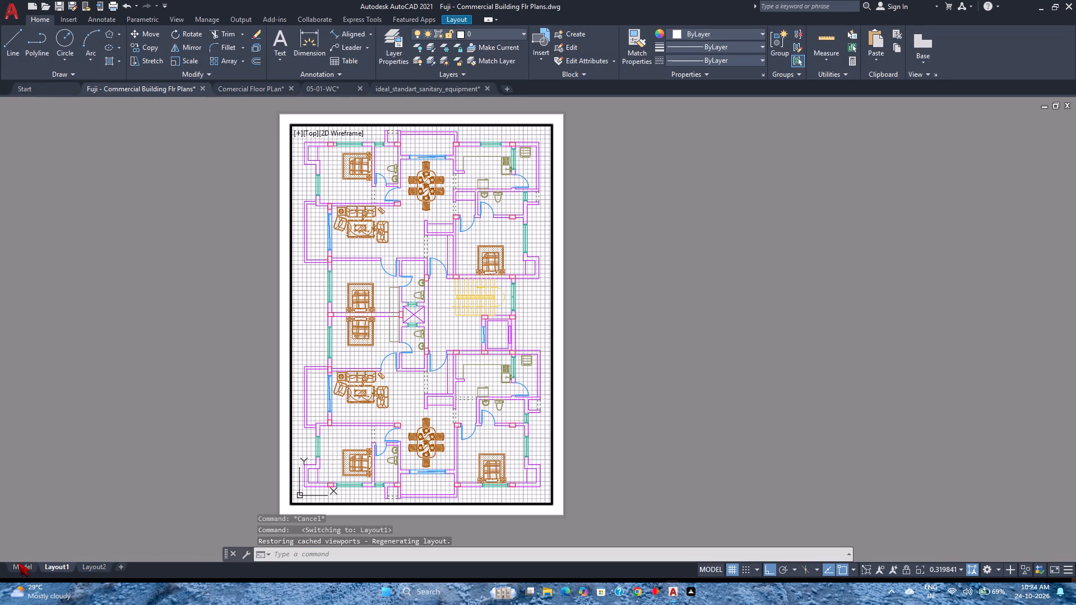
pyautogui.click(18, 562)
pyautogui.click(22, 566)
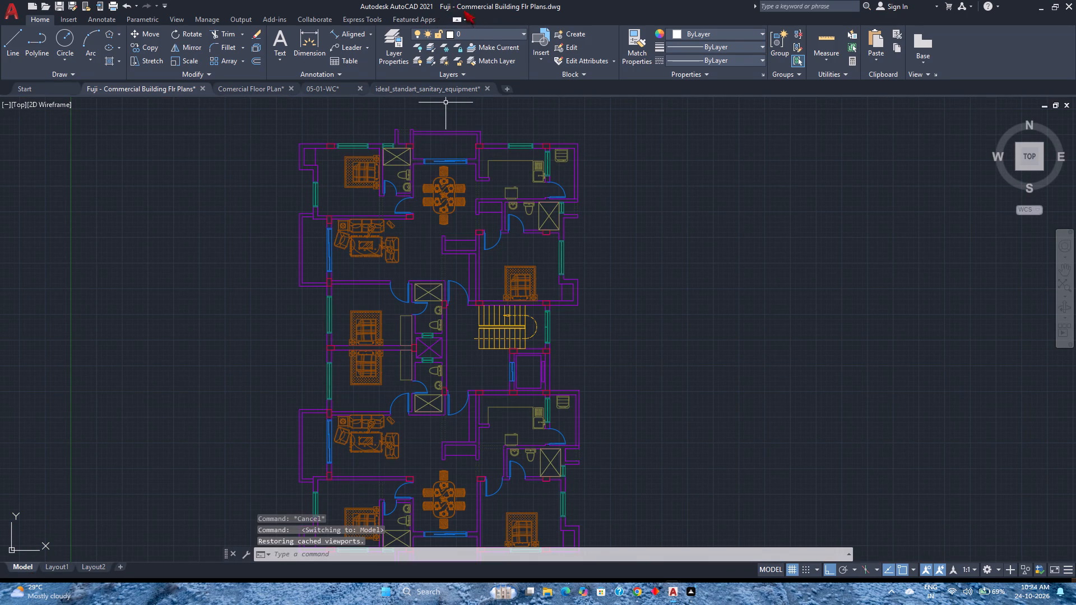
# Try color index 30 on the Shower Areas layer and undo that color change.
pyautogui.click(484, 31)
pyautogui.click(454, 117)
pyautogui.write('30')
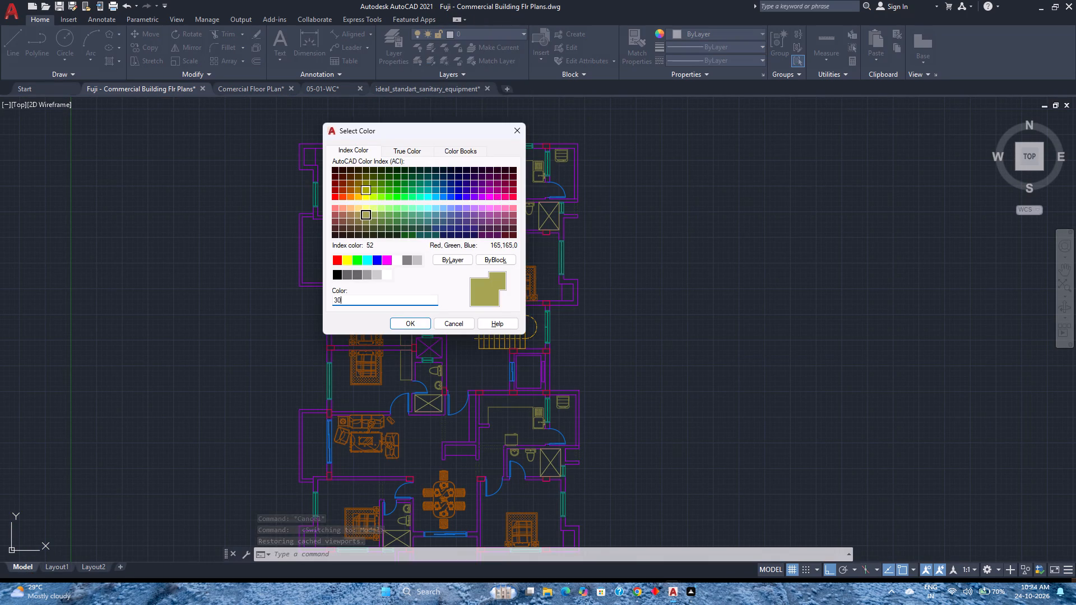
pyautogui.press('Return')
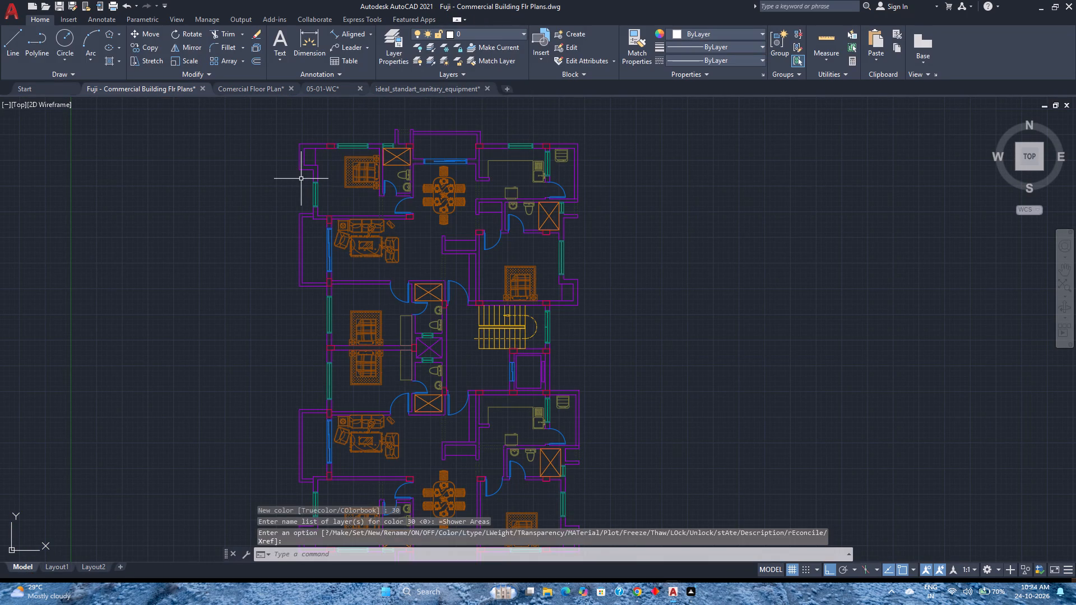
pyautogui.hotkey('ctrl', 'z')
# Set the Furniture layer's color to index 30.
pyautogui.click(504, 34)
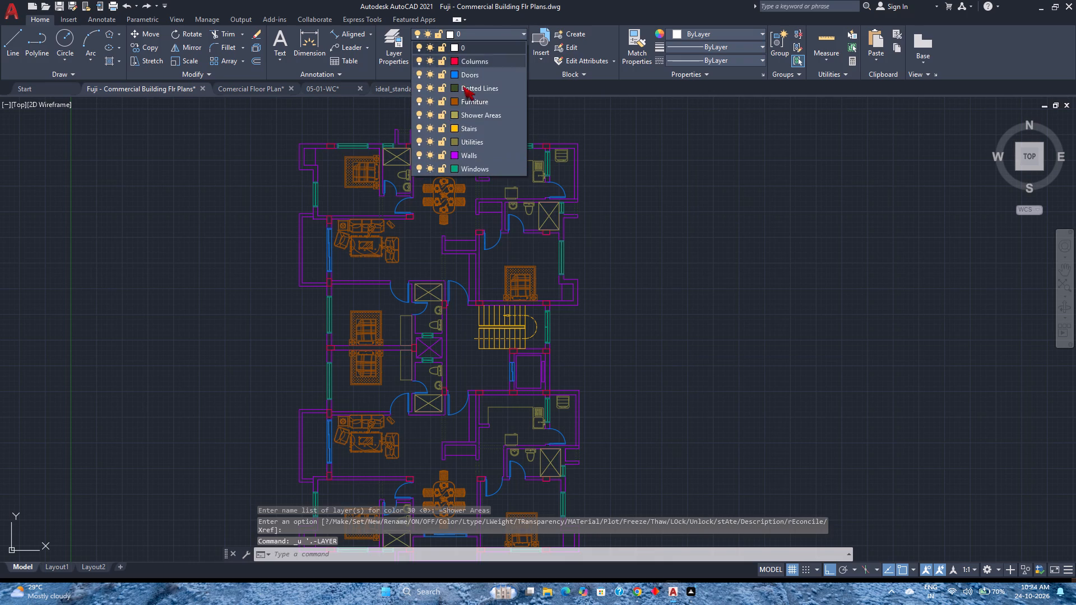
pyautogui.click(456, 102)
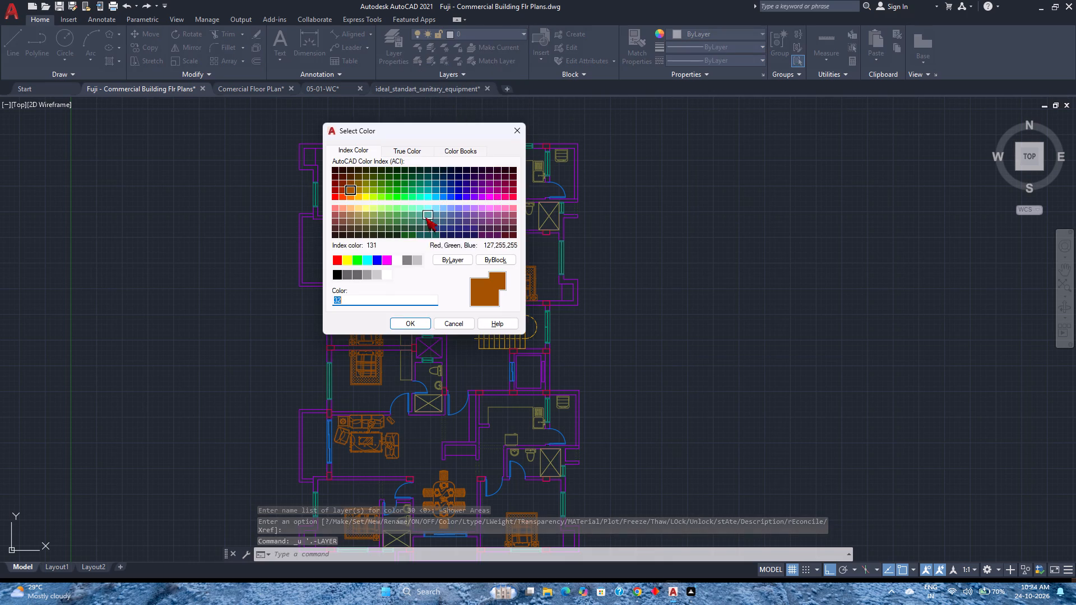
pyautogui.write('30')
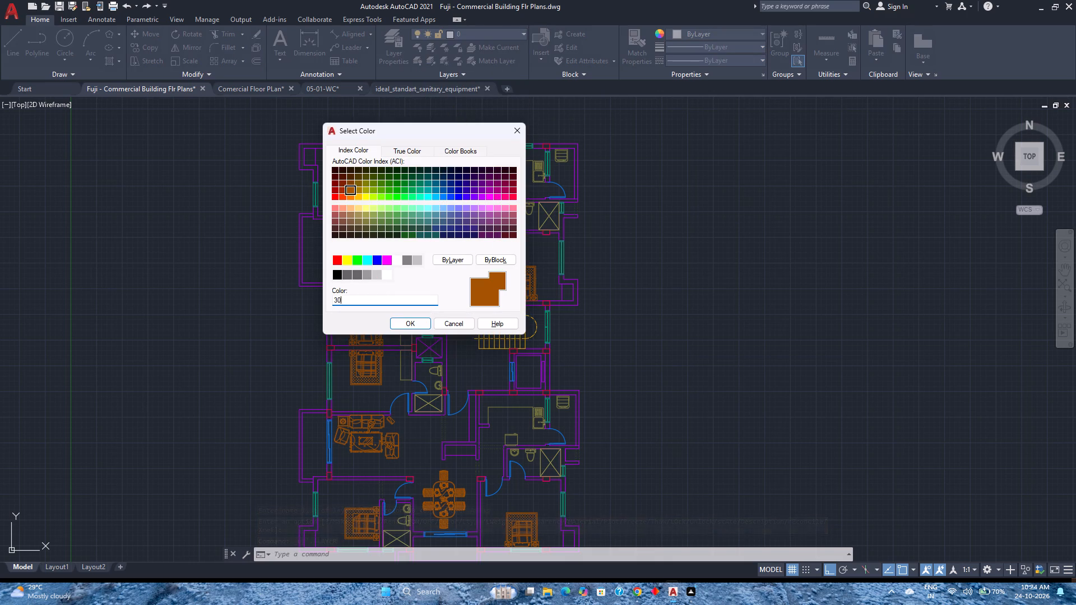
pyautogui.click(414, 318)
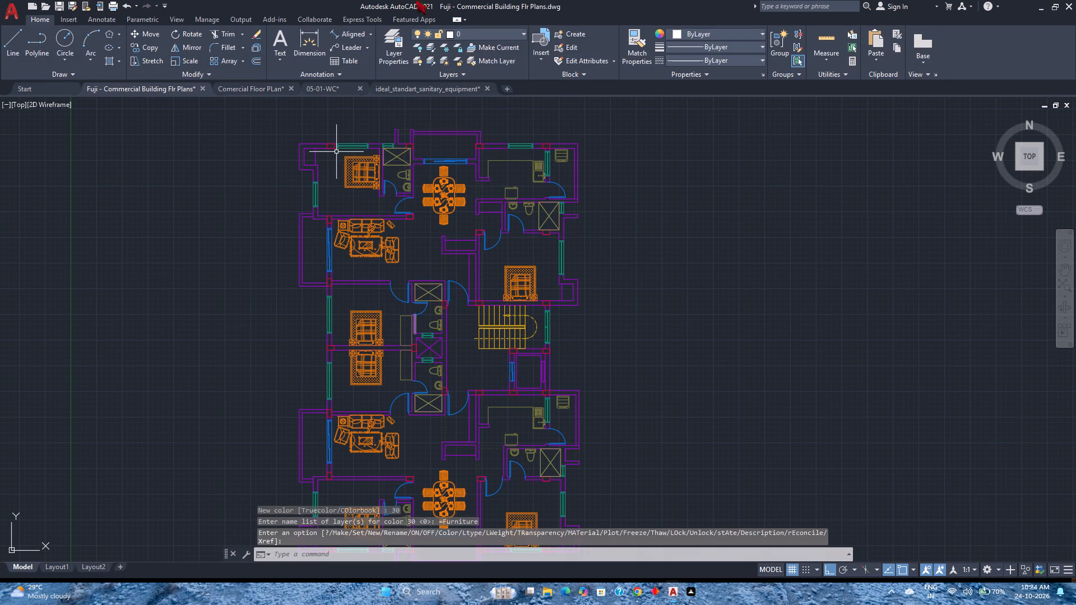
# Compare the furniture color on the Layout1 sheet with the Layout2 sheet, viewing the Layout2 plan up close.
pyautogui.click(48, 569)
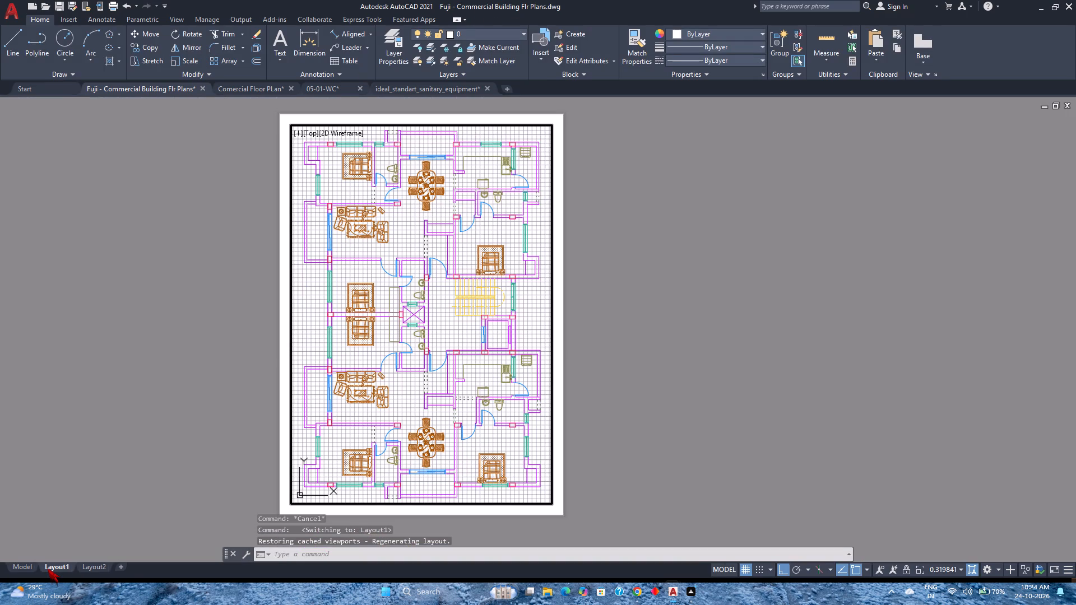
pyautogui.click(84, 569)
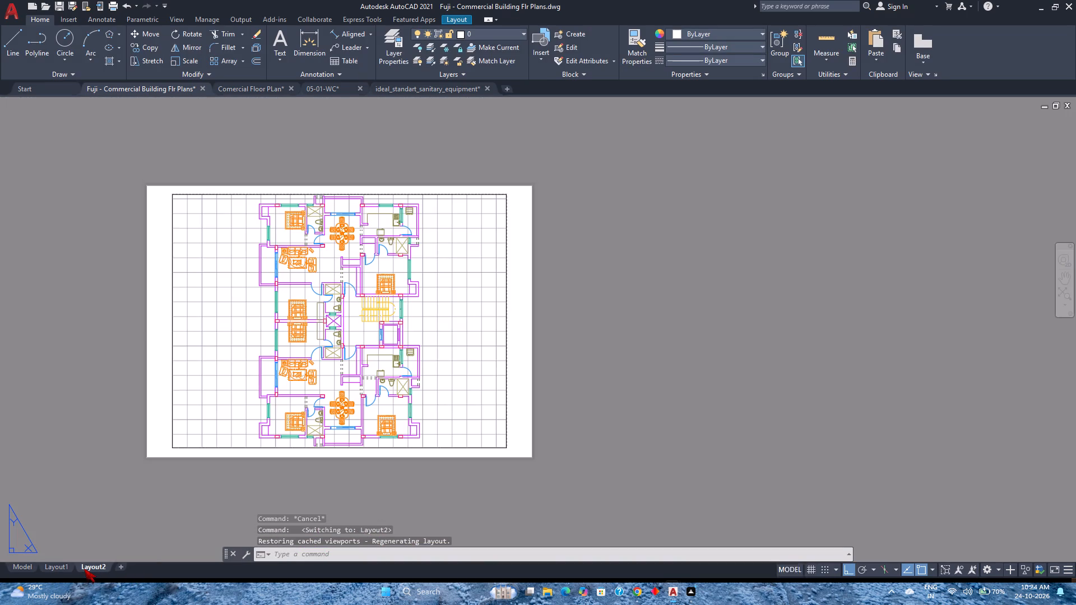
pyautogui.scroll(1, 189, 371)
pyautogui.moveTo(193, 371); pyautogui.dragTo(226, 388, button='middle')
pyautogui.middleClick(226, 388)
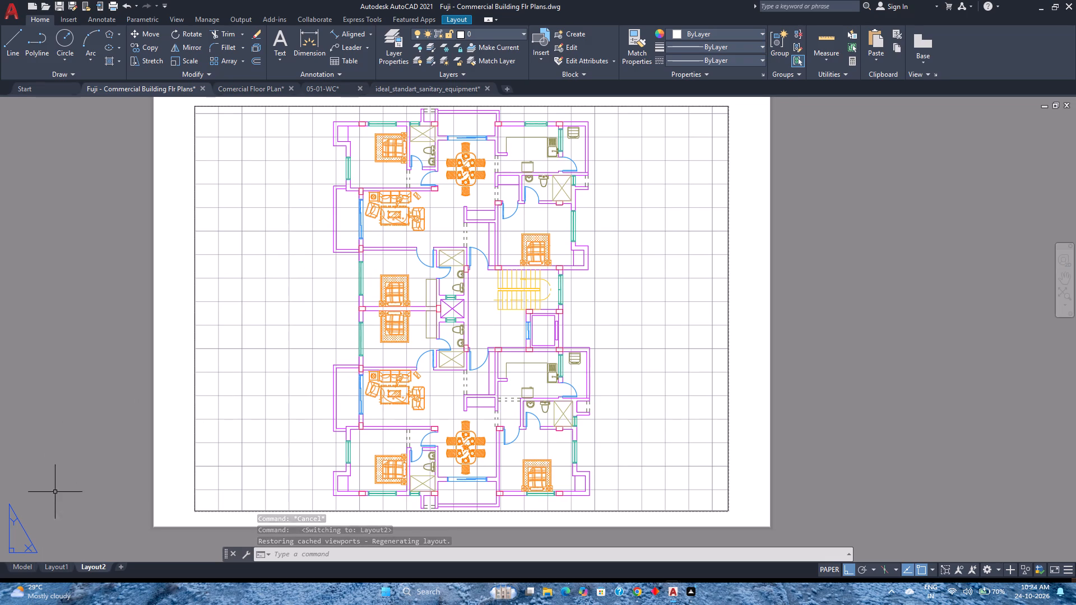
# Return to model space and save the drawing.
pyautogui.click(11, 567)
pyautogui.scroll(-1, 409, 313)
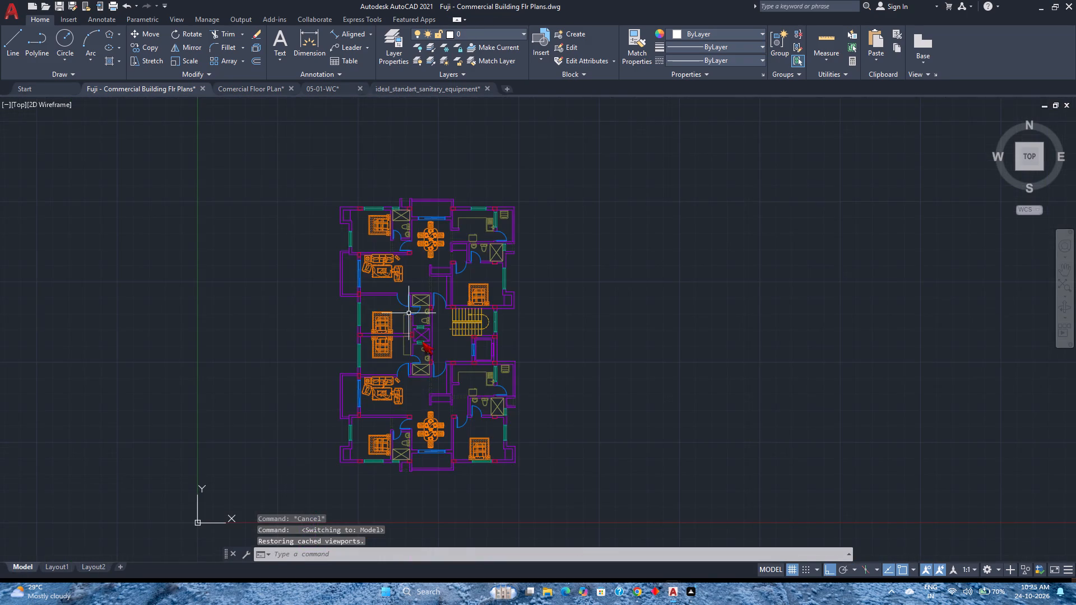
pyautogui.scroll(2, 422, 341)
pyautogui.moveTo(422, 341); pyautogui.dragTo(435, 324, button='middle')
pyautogui.scroll(-1, 435, 324)
pyautogui.hotkey('ctrl', 's')
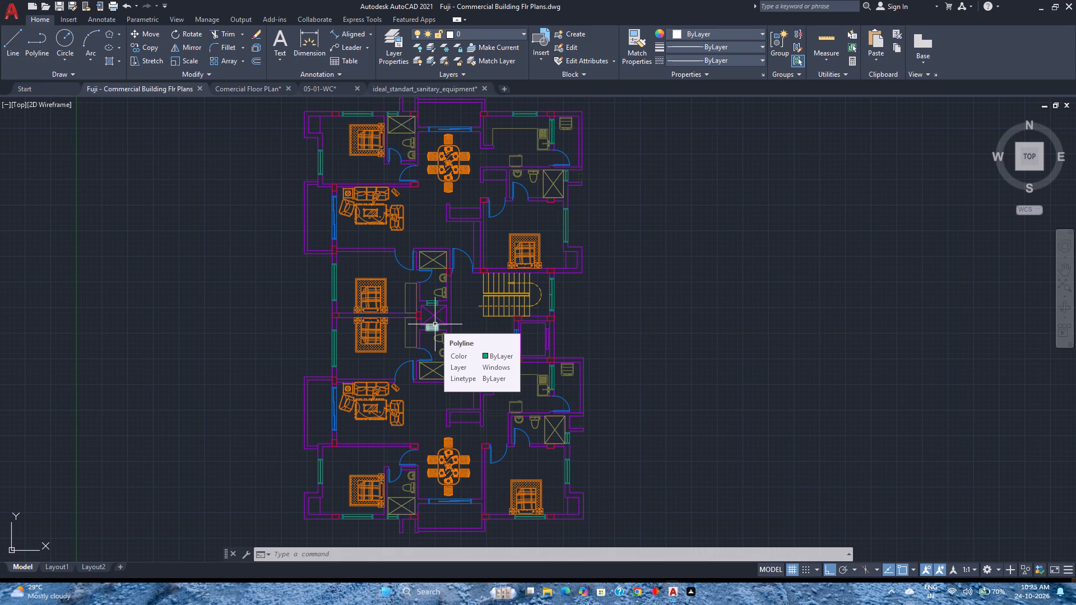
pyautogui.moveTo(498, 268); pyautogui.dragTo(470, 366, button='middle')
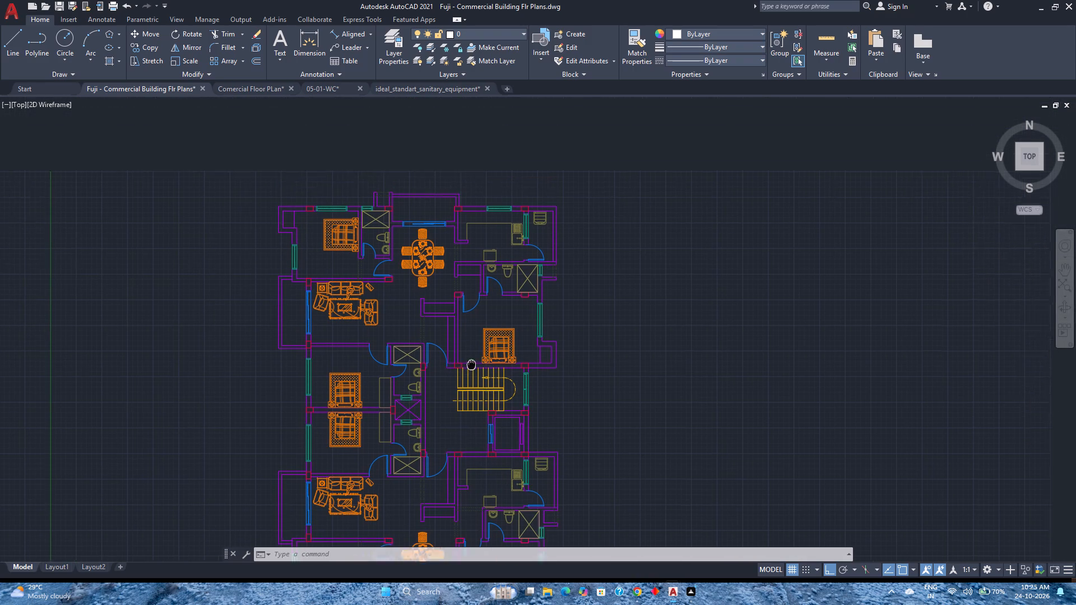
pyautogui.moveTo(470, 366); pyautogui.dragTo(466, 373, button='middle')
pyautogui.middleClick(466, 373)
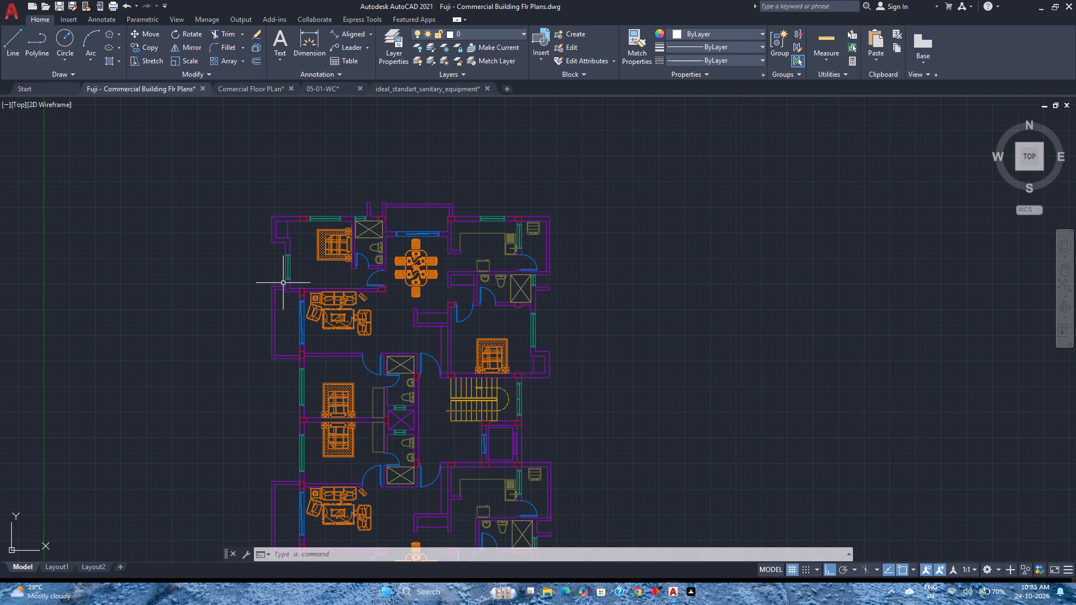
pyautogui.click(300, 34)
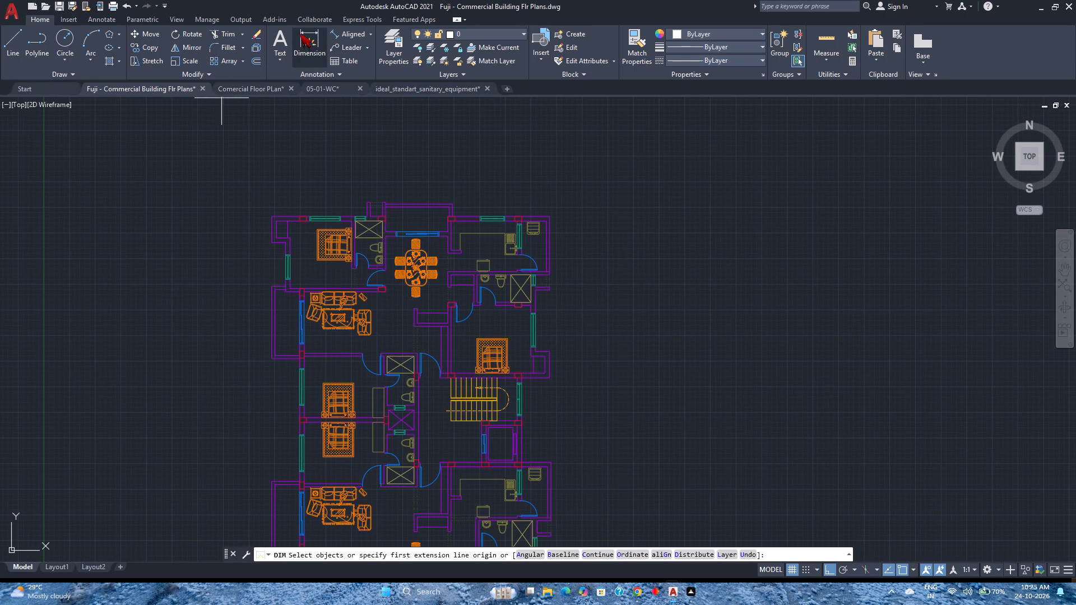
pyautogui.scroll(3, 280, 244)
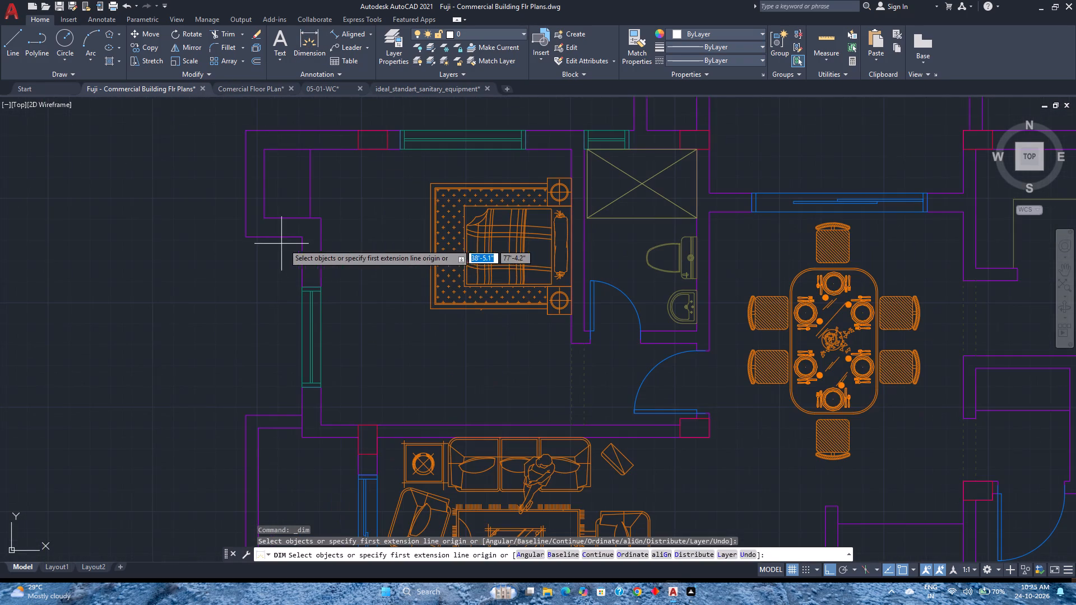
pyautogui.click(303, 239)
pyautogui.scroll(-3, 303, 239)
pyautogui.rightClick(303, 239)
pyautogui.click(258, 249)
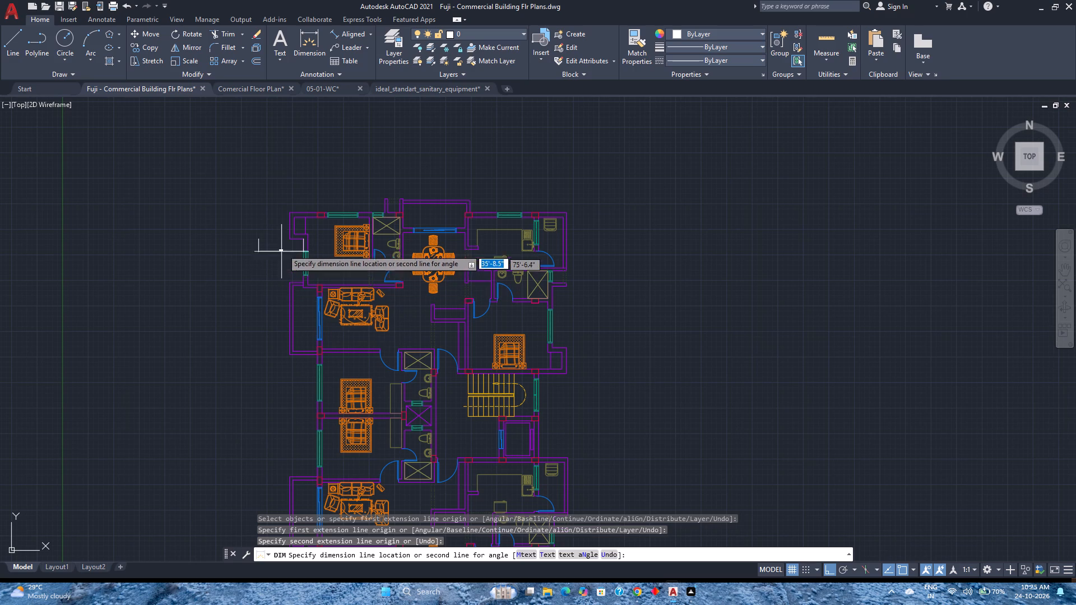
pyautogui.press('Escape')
# Preview a horizontal dimension between the outer side walls of the upper apartment and examine its text size, without placing it.
pyautogui.click(321, 45)
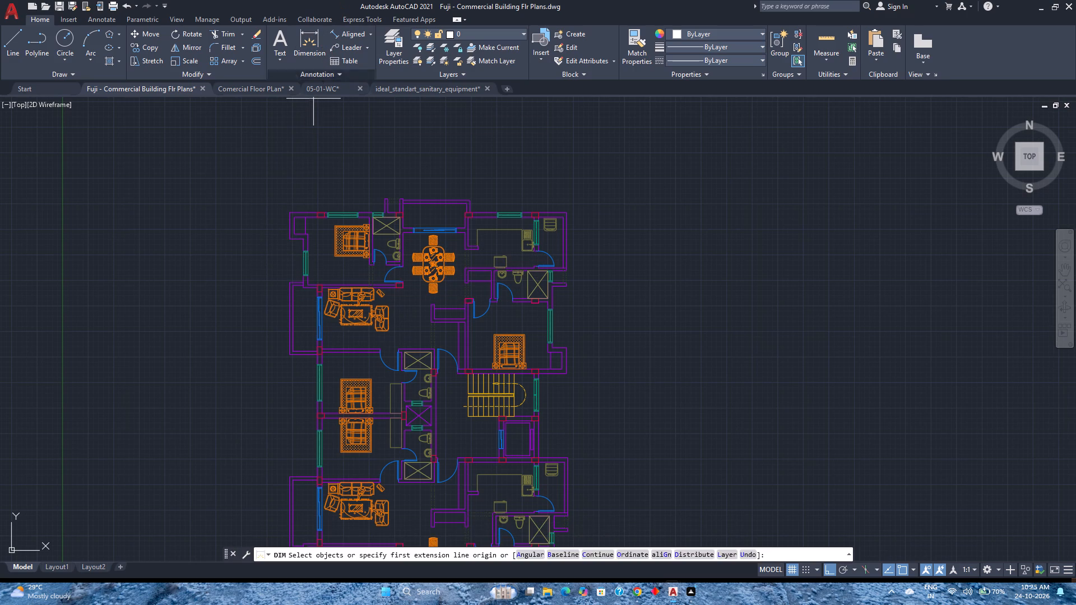
pyautogui.scroll(2, 308, 230)
pyautogui.click(300, 246)
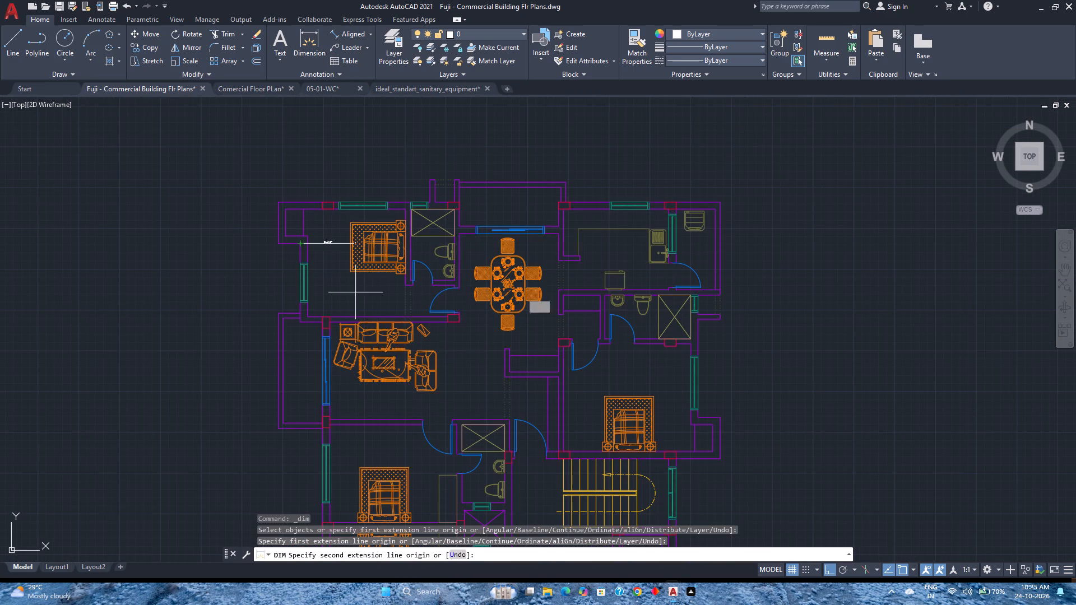
pyautogui.scroll(2, 704, 301)
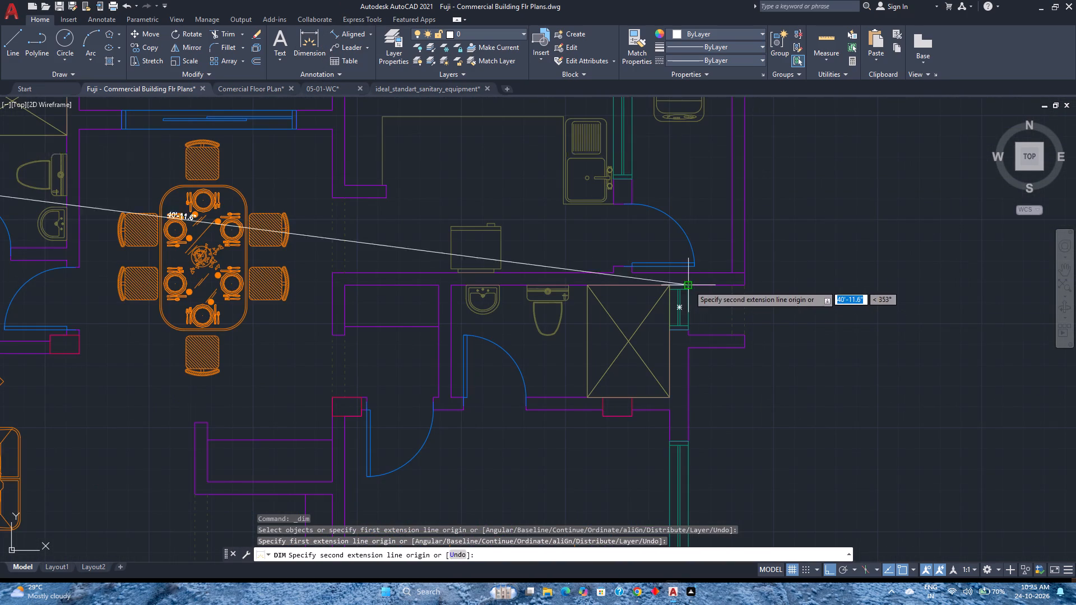
pyautogui.click(689, 285)
pyautogui.scroll(-2, 691, 258)
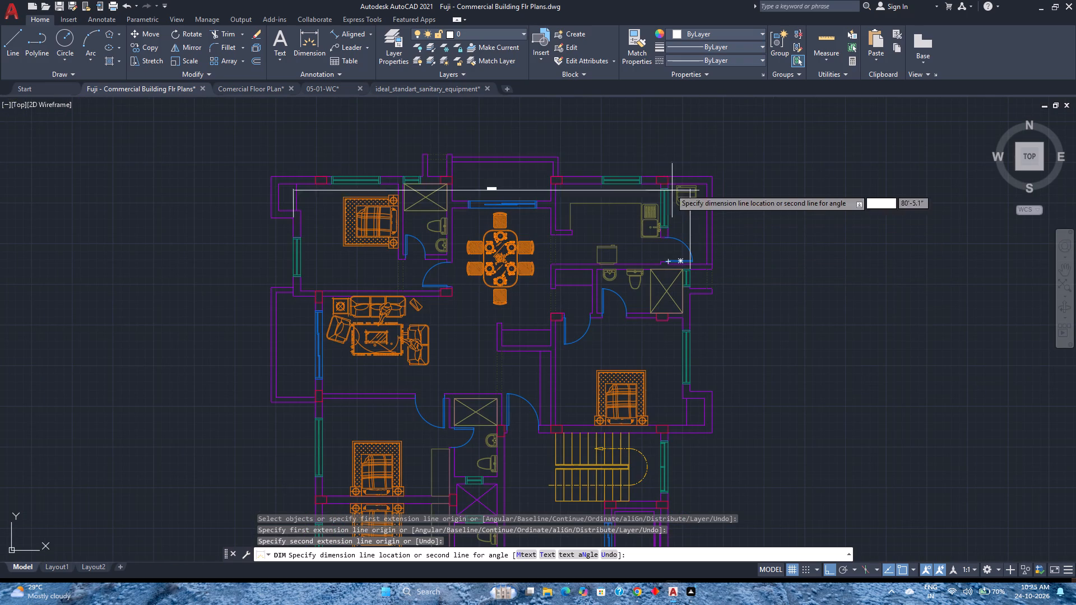
pyautogui.scroll(2, 528, 145)
pyautogui.scroll(1, 437, 149)
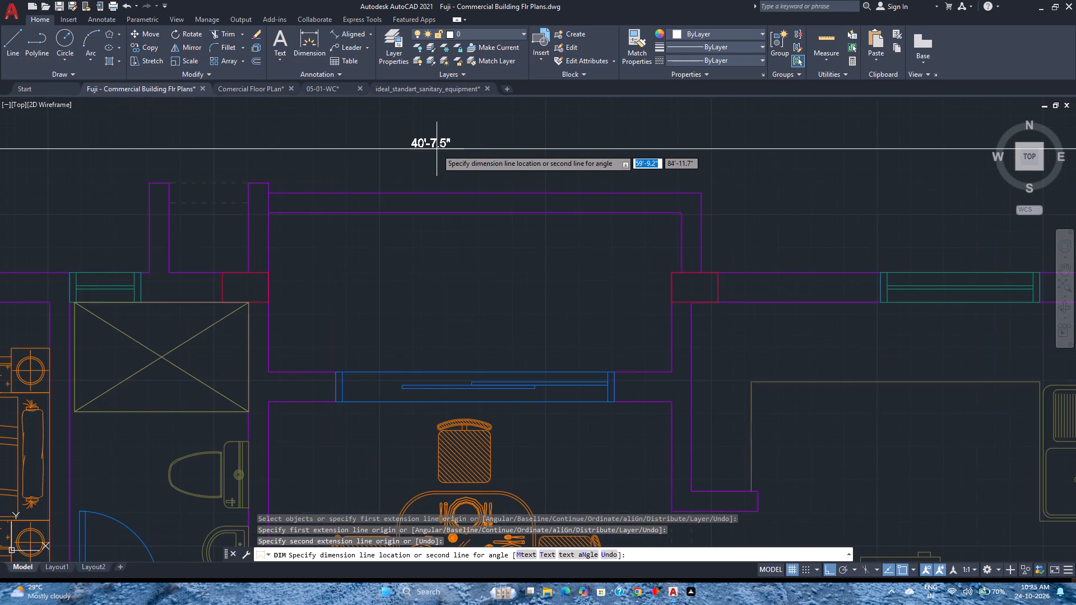
pyautogui.scroll(1, 437, 149)
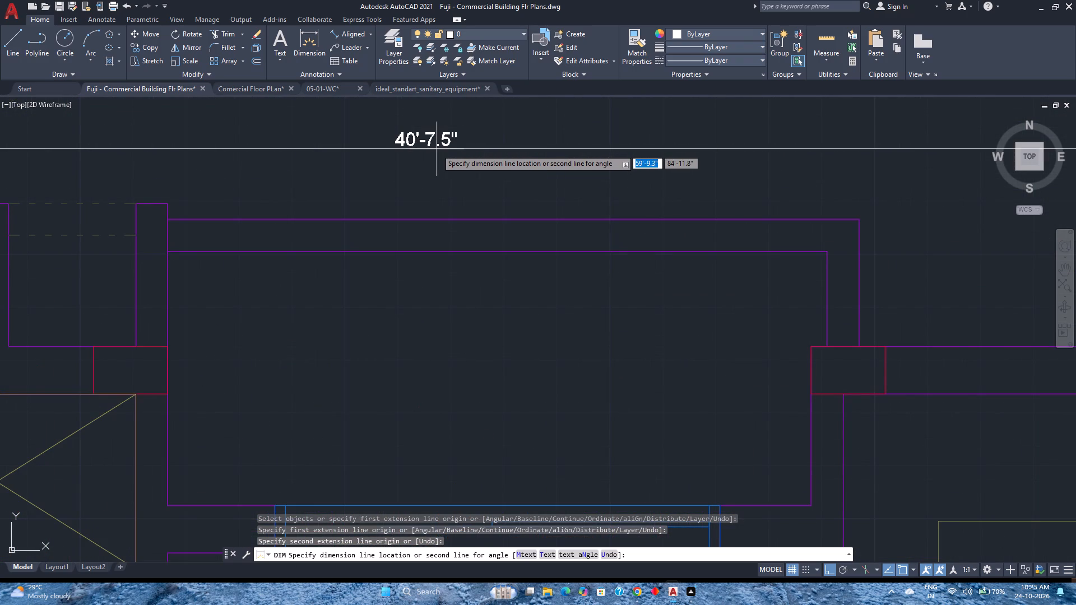
pyautogui.scroll(-3, 437, 149)
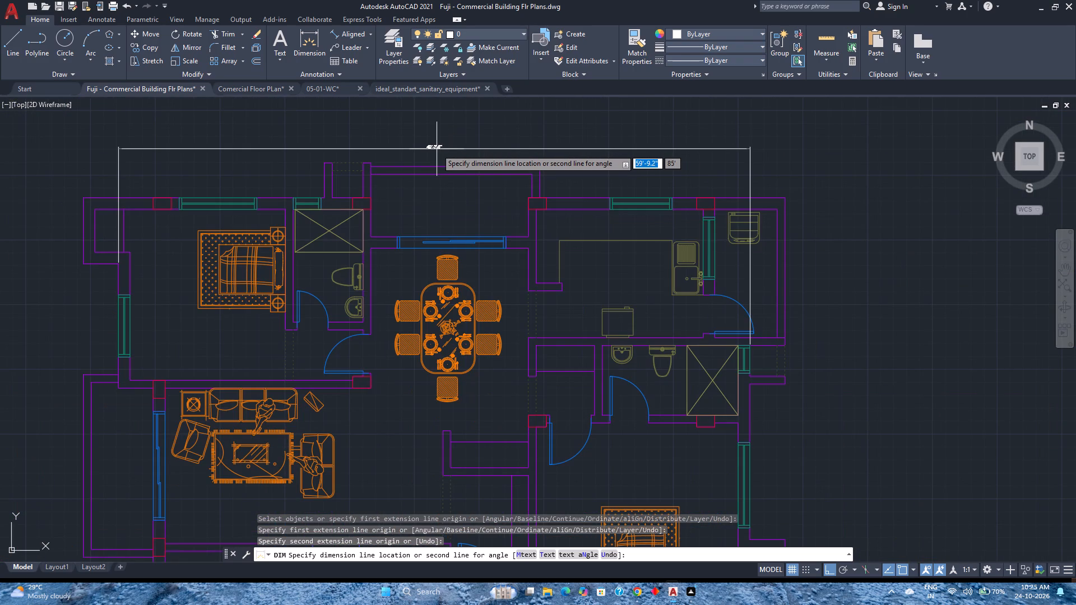
pyautogui.scroll(1, 437, 149)
pyautogui.scroll(-2, 437, 149)
pyautogui.scroll(1, 437, 149)
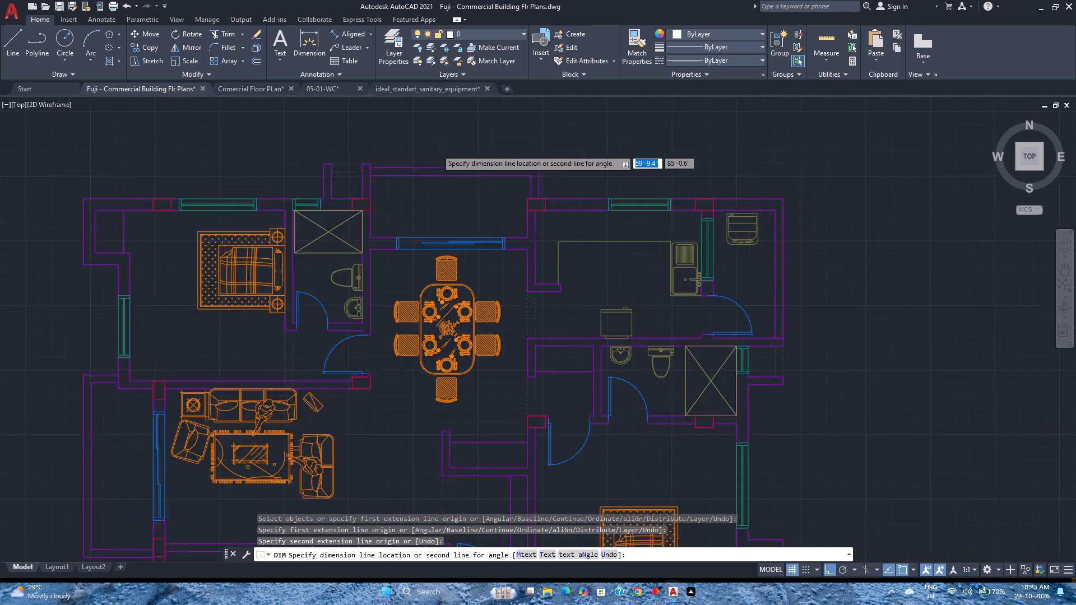
pyautogui.scroll(1, 437, 149)
pyautogui.scroll(-1, 437, 149)
pyautogui.scroll(1, 437, 149)
pyautogui.scroll(-1, 437, 149)
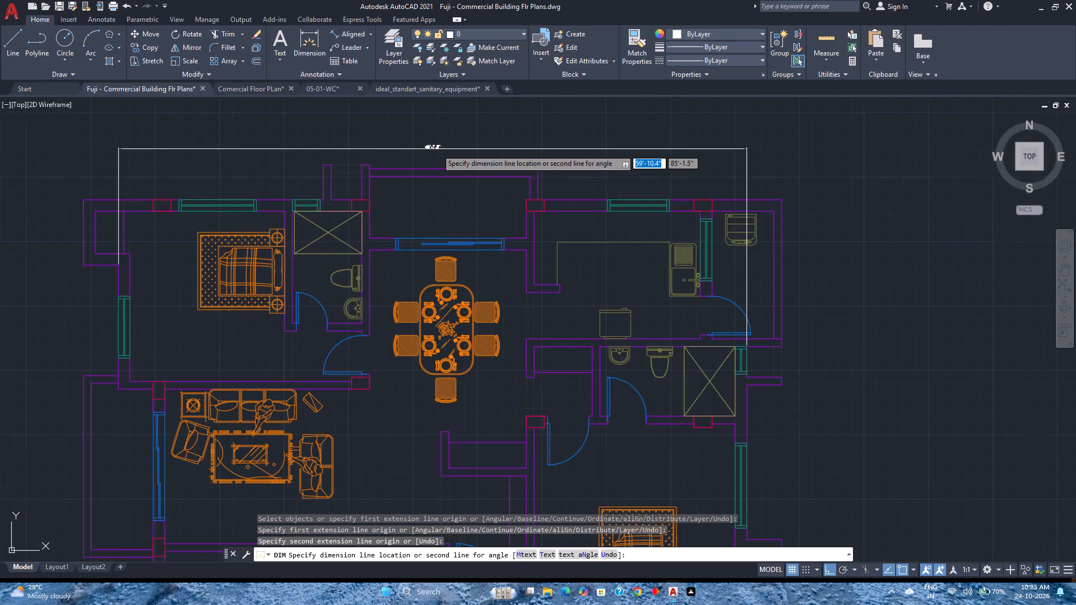
pyautogui.scroll(-1, 437, 149)
pyautogui.scroll(2, 437, 149)
pyautogui.scroll(-1, 437, 149)
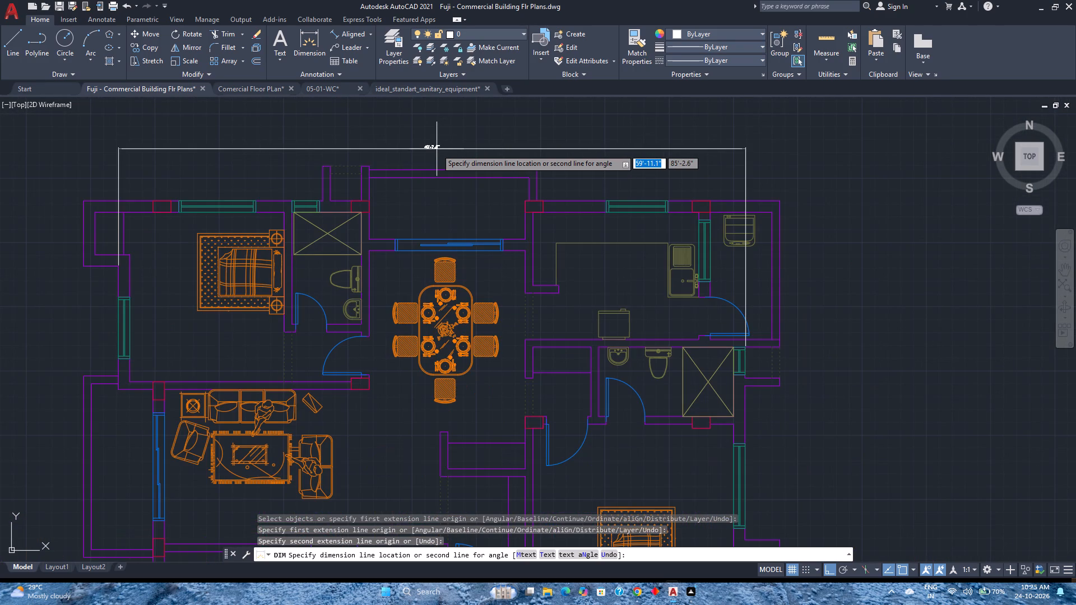
pyautogui.press('Escape')
# Set the text height of the ISO-25 dimension style to 1'.
pyautogui.press('d')
pyautogui.press('Return')
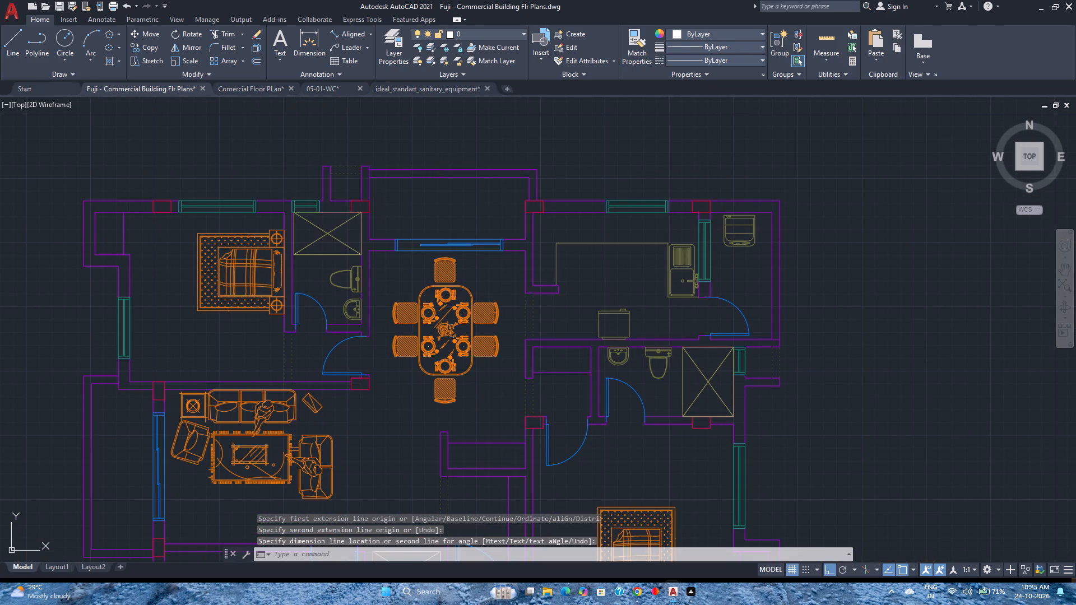
pyautogui.click(668, 274)
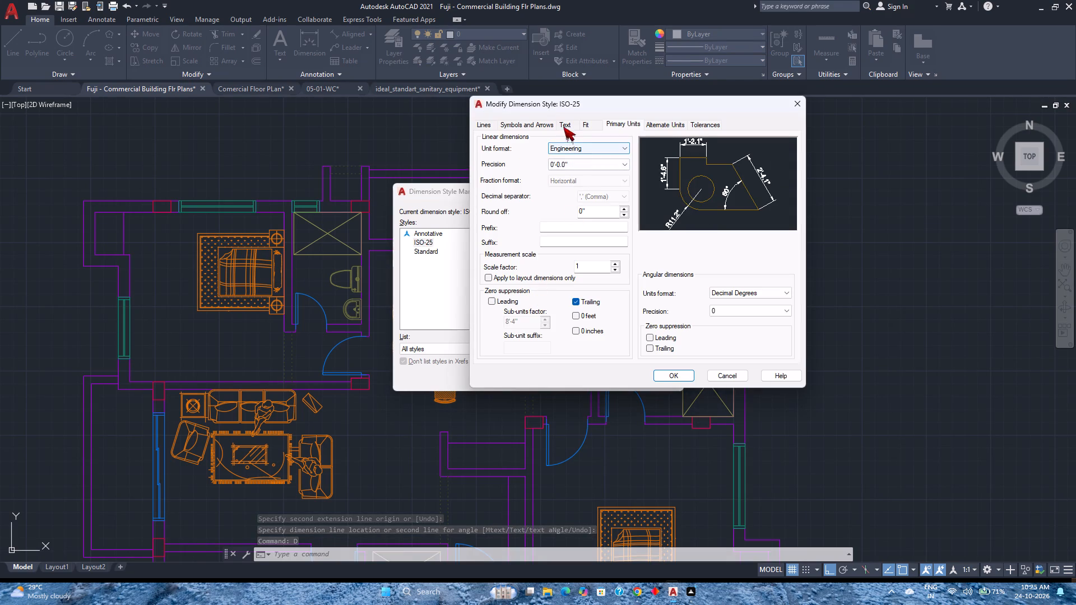
pyautogui.click(564, 125)
pyautogui.click(607, 206)
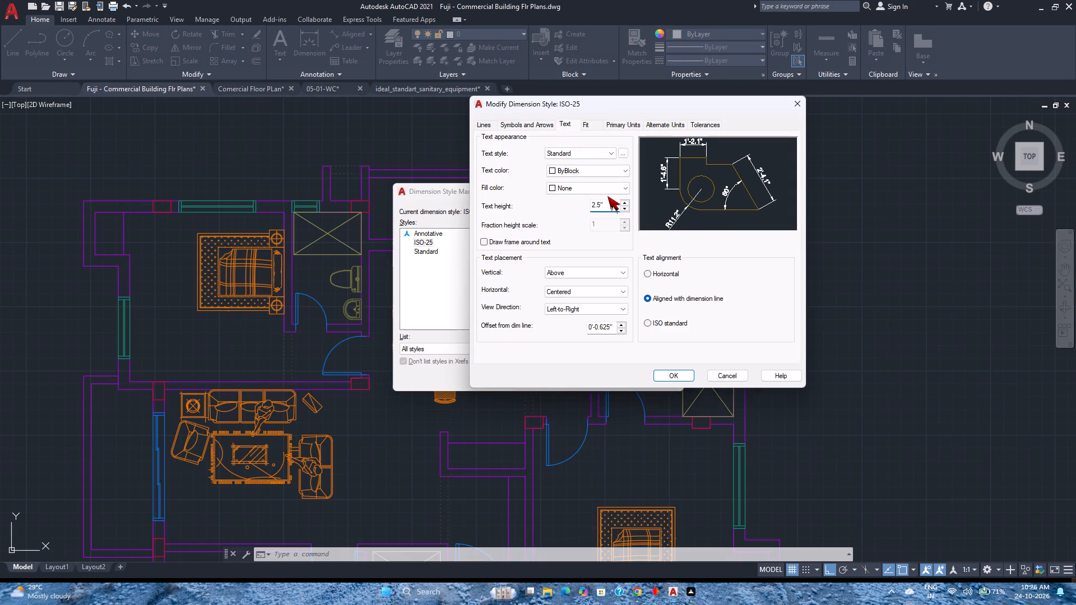
pyautogui.press('BackSpace')
pyautogui.press('BackSpace')
pyautogui.press('BackSpace')
pyautogui.press('BackSpace')
pyautogui.press('BackSpace')
pyautogui.press('BackSpace')
pyautogui.press('BackSpace')
pyautogui.press('BackSpace')
pyautogui.write("1'")
pyautogui.press('Return')
# Set both dimension arrowheads of the ISO-25 style to Architectural tick.
pyautogui.click(531, 126)
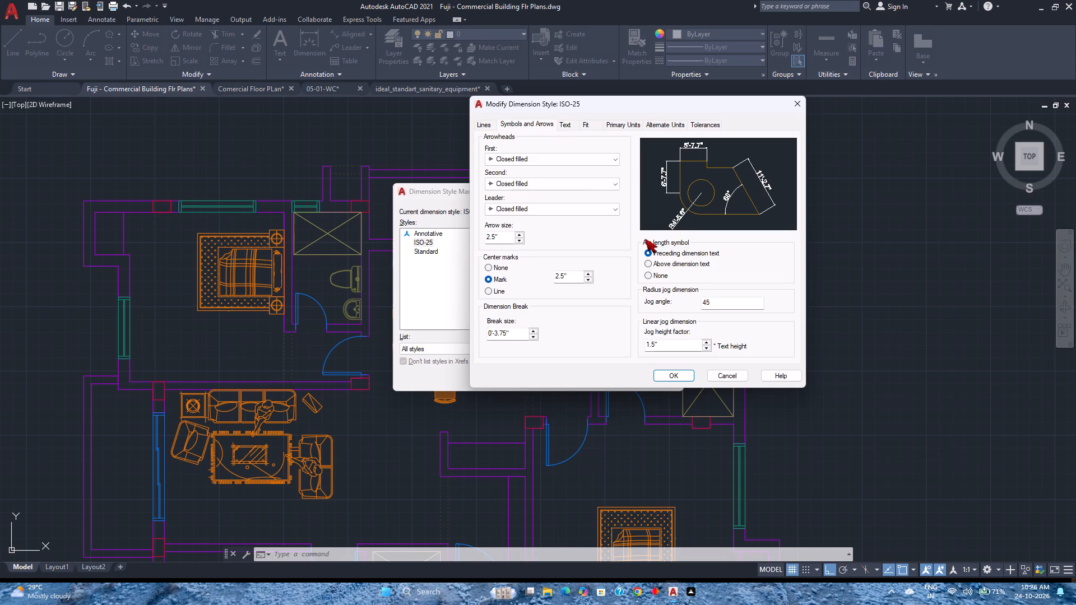
pyautogui.click(503, 160)
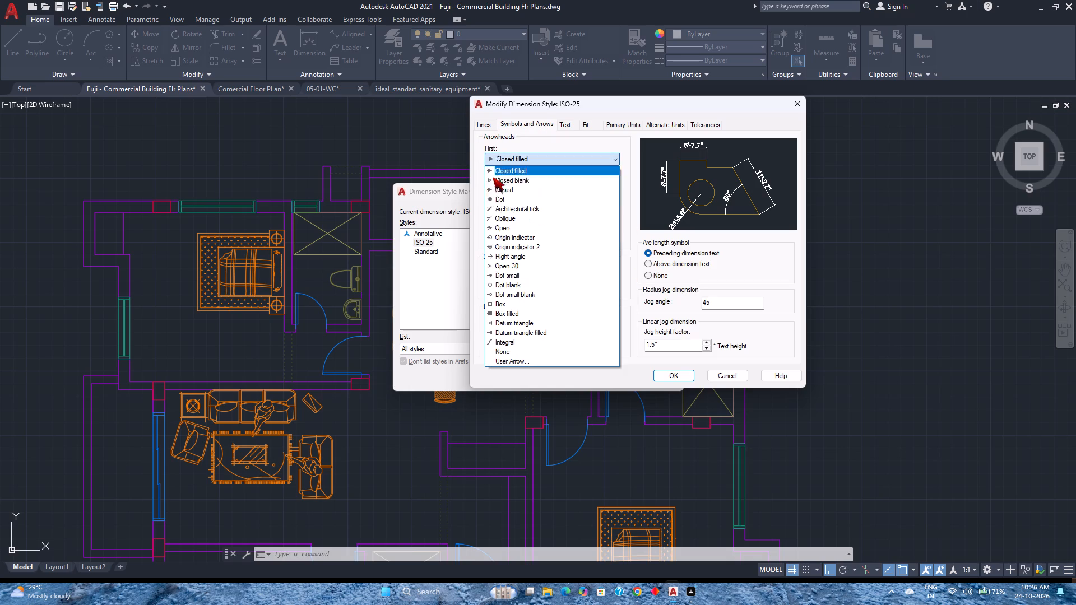
pyautogui.click(498, 208)
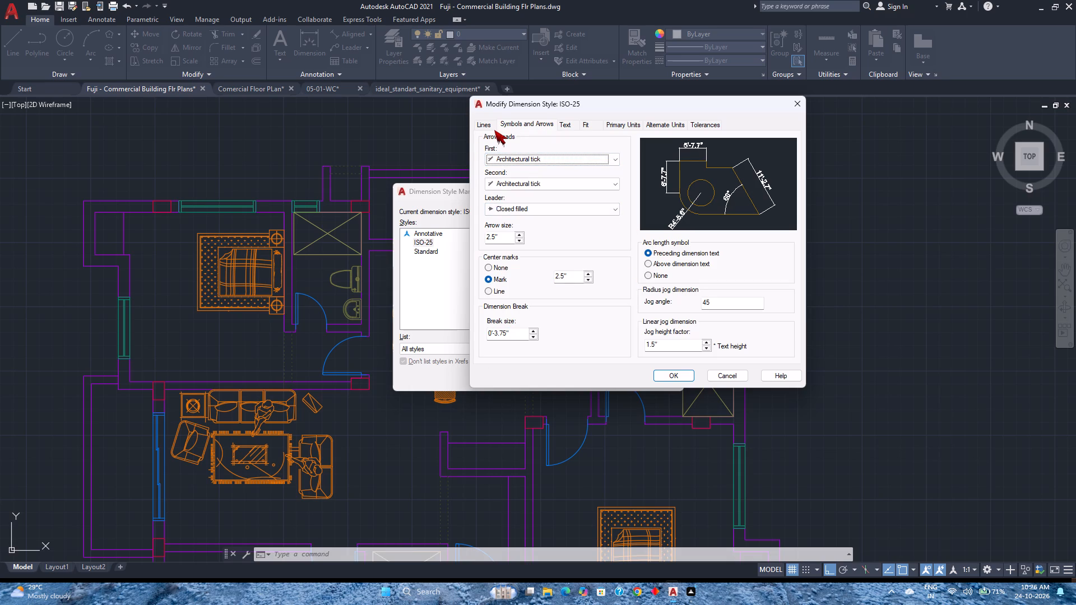
# Enable fixed length extension lines for the ISO-25 style and set their length to 1.5".
pyautogui.click(494, 130)
pyautogui.click(490, 127)
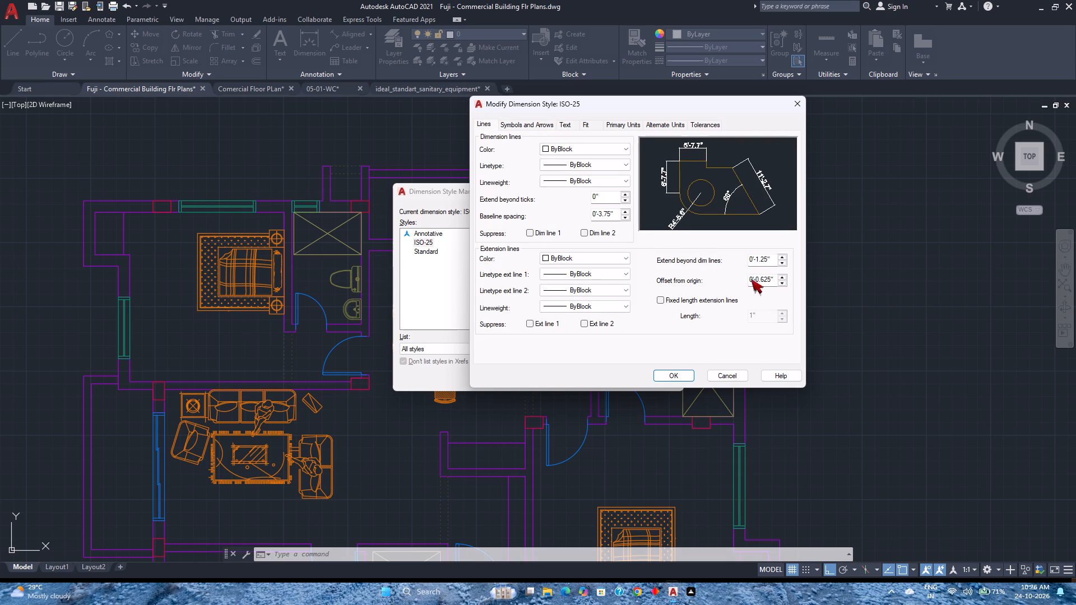
pyautogui.click(693, 298)
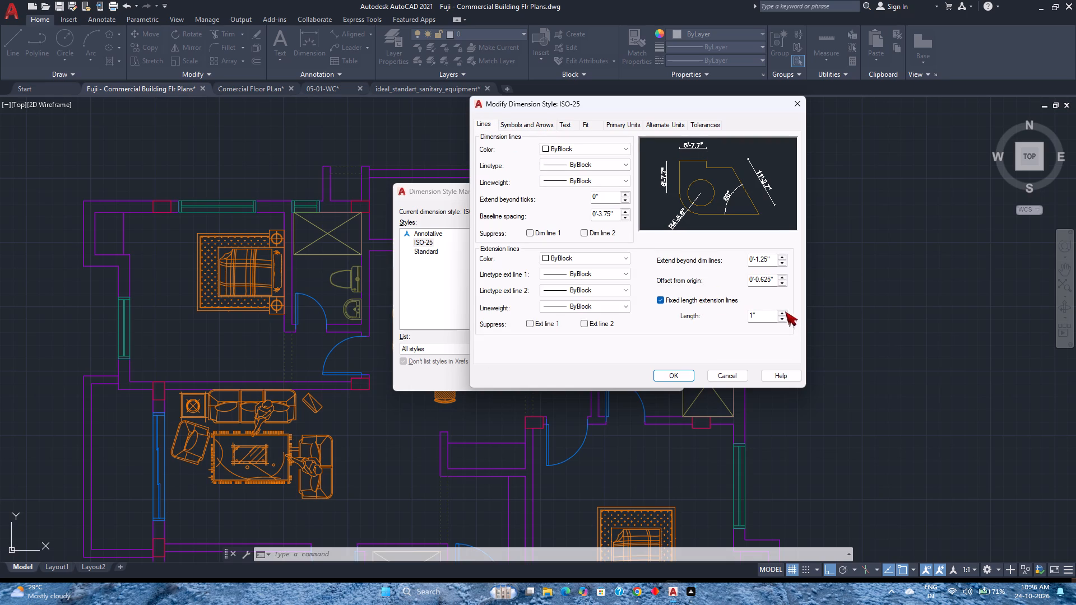
pyautogui.click(780, 314)
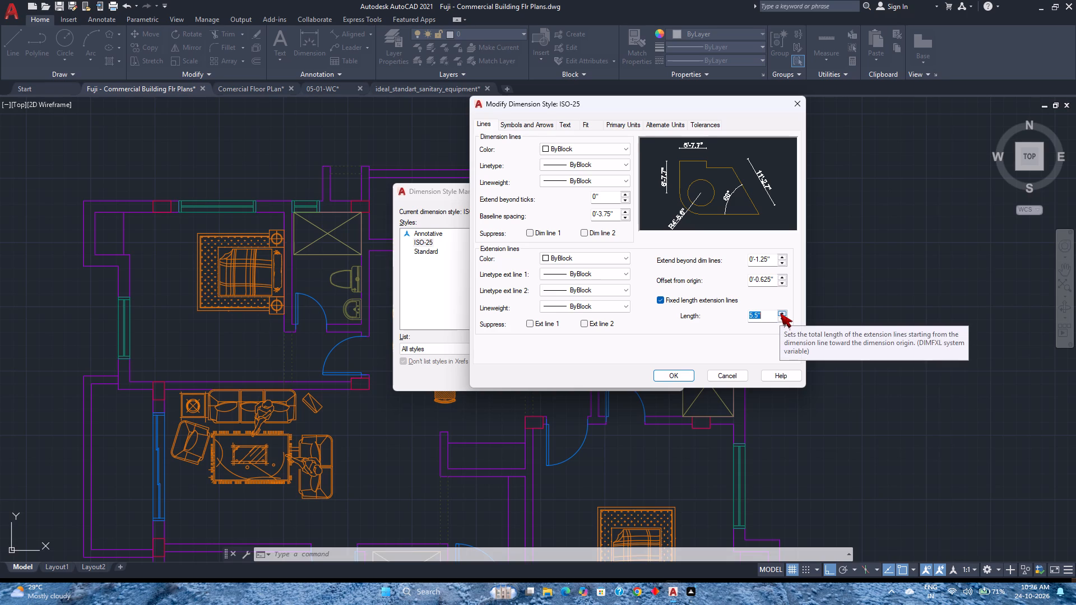
pyautogui.tripleClick(780, 313)
pyautogui.tripleClick(780, 313)
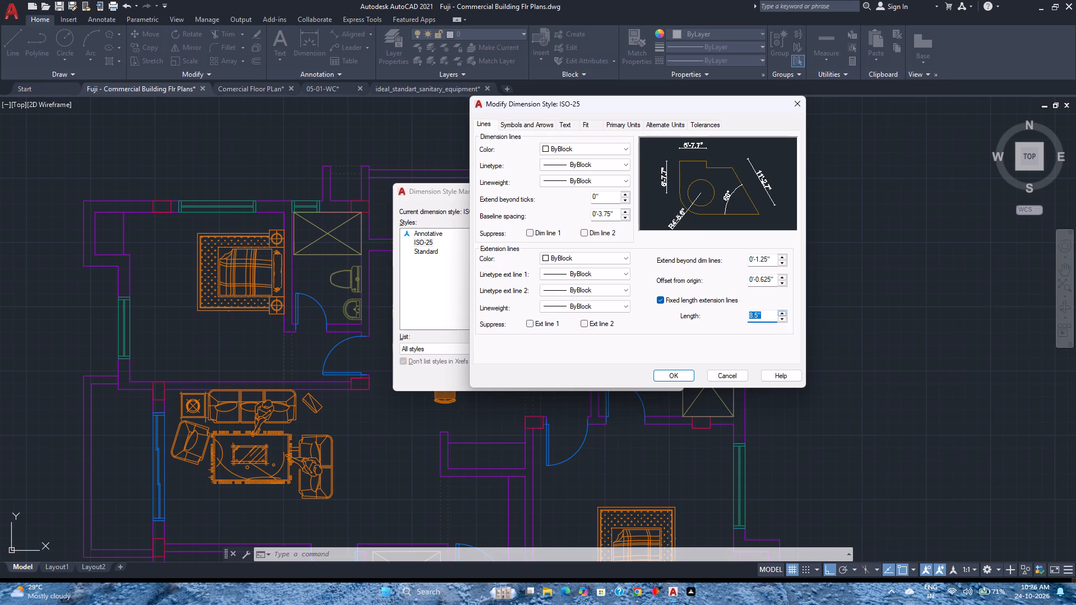
pyautogui.write("1'")
pyautogui.press('Return')
pyautogui.click(784, 319)
pyautogui.write("10'")
pyautogui.press('Return')
pyautogui.click(770, 311)
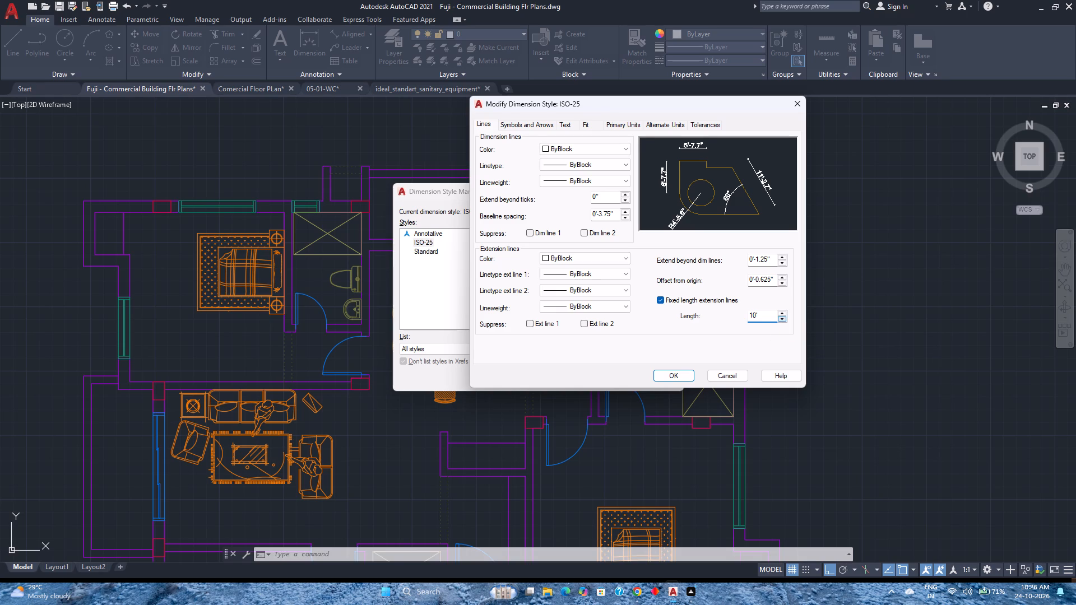
pyautogui.doubleClick(770, 315)
pyautogui.write('1.5"')
pyautogui.press('Return')
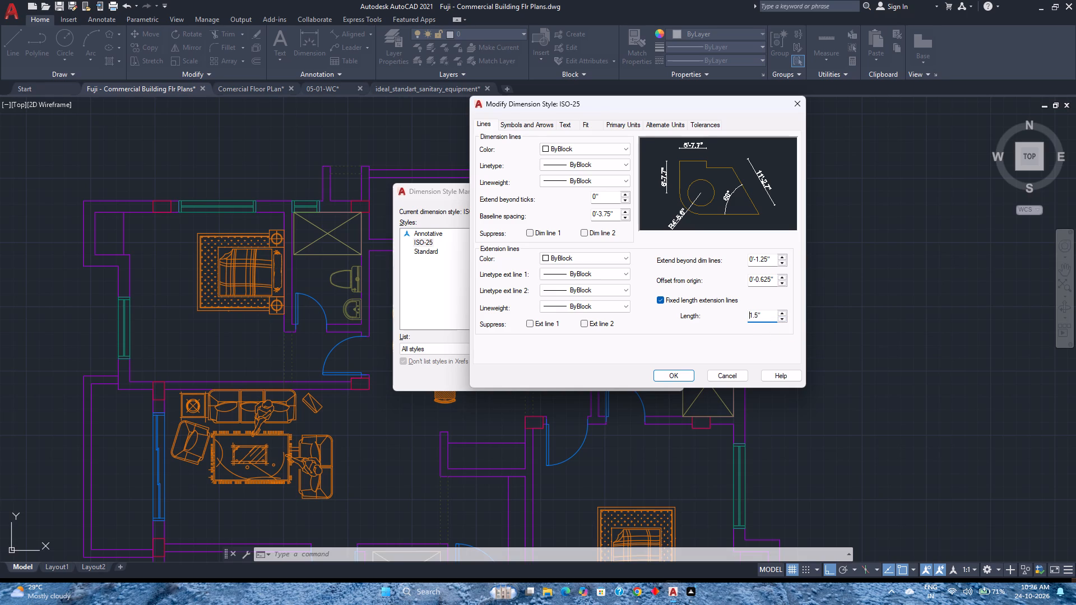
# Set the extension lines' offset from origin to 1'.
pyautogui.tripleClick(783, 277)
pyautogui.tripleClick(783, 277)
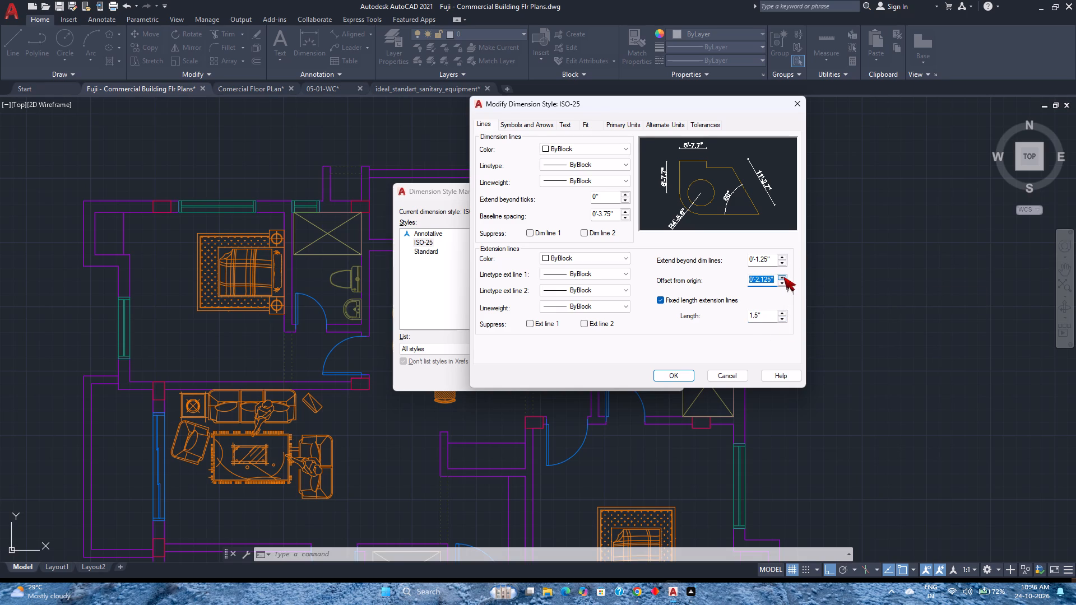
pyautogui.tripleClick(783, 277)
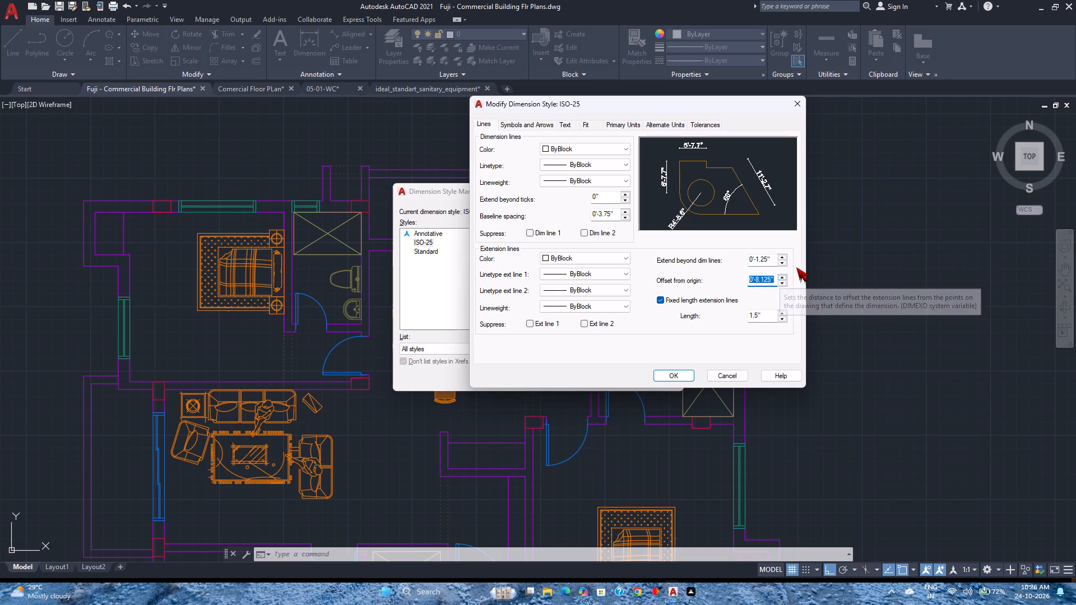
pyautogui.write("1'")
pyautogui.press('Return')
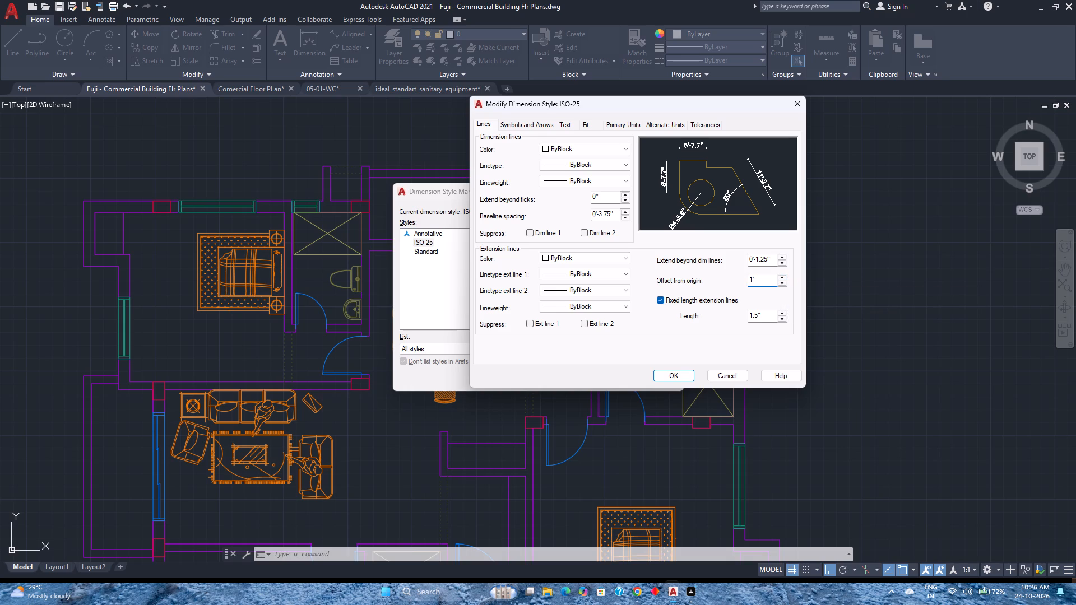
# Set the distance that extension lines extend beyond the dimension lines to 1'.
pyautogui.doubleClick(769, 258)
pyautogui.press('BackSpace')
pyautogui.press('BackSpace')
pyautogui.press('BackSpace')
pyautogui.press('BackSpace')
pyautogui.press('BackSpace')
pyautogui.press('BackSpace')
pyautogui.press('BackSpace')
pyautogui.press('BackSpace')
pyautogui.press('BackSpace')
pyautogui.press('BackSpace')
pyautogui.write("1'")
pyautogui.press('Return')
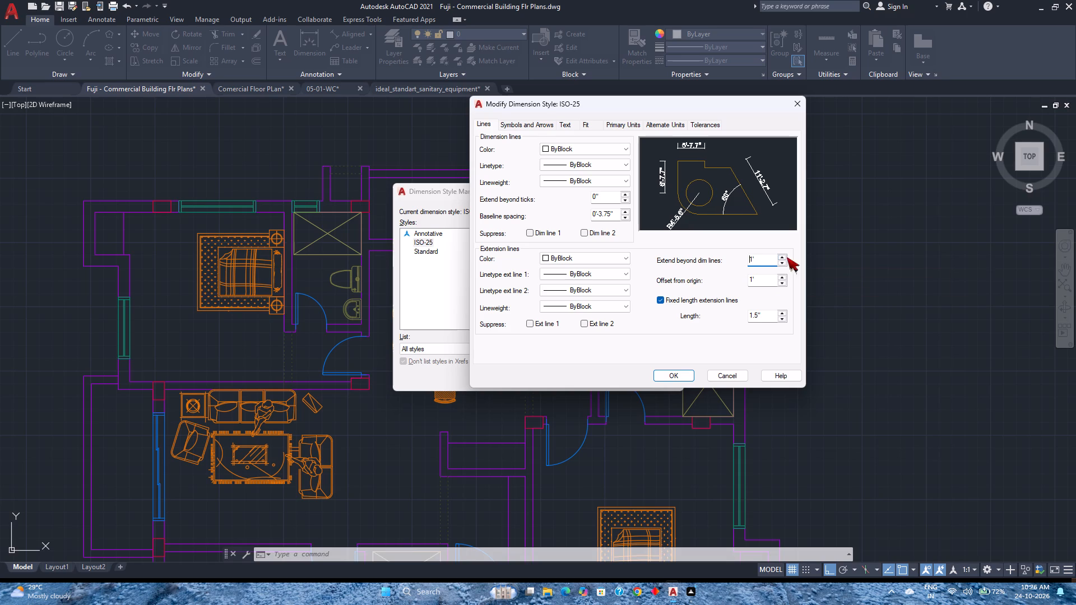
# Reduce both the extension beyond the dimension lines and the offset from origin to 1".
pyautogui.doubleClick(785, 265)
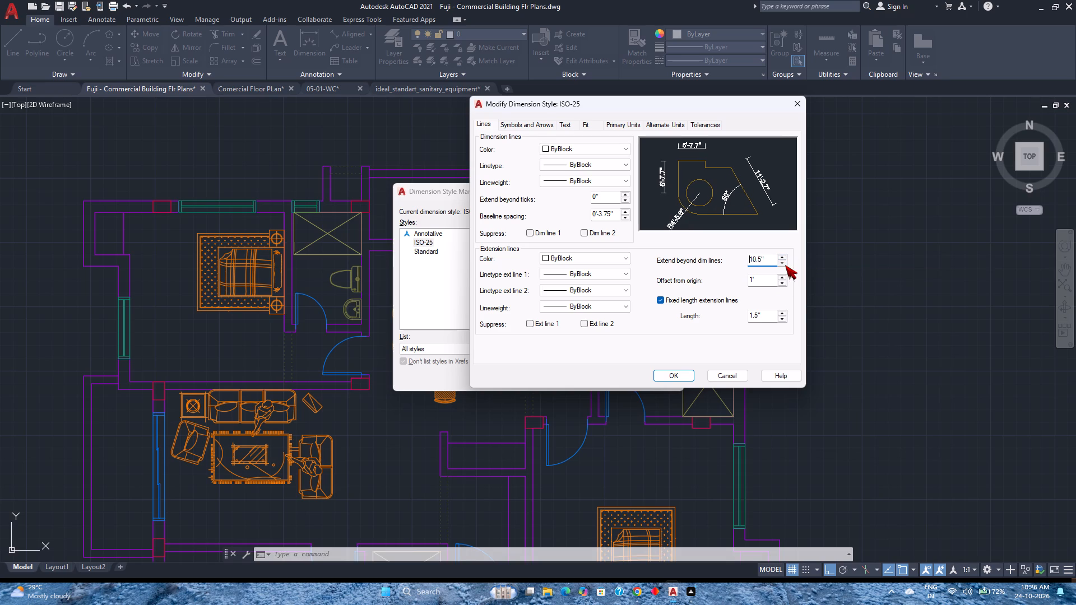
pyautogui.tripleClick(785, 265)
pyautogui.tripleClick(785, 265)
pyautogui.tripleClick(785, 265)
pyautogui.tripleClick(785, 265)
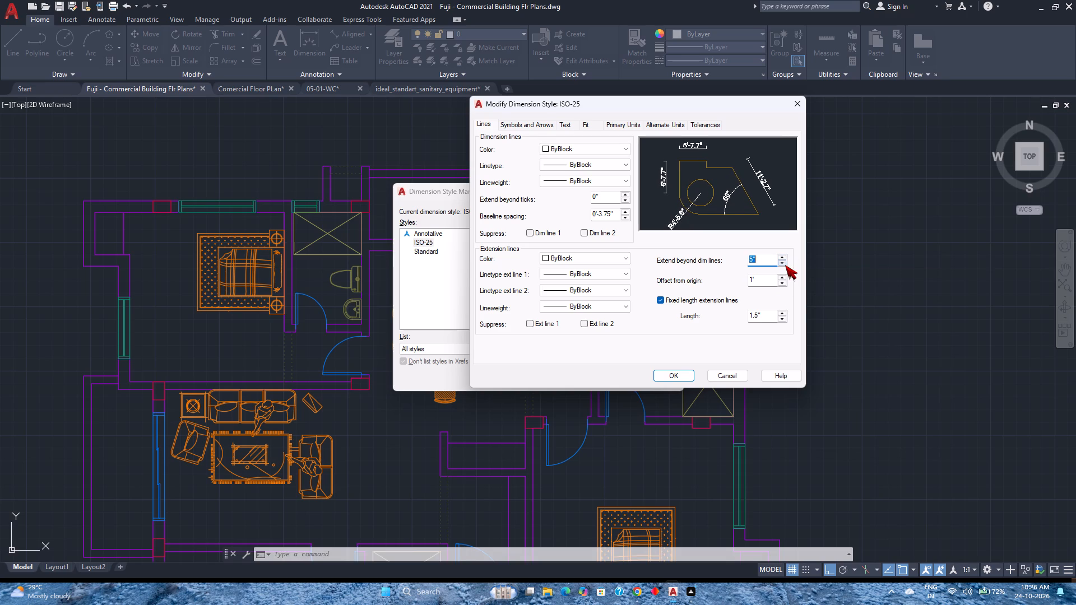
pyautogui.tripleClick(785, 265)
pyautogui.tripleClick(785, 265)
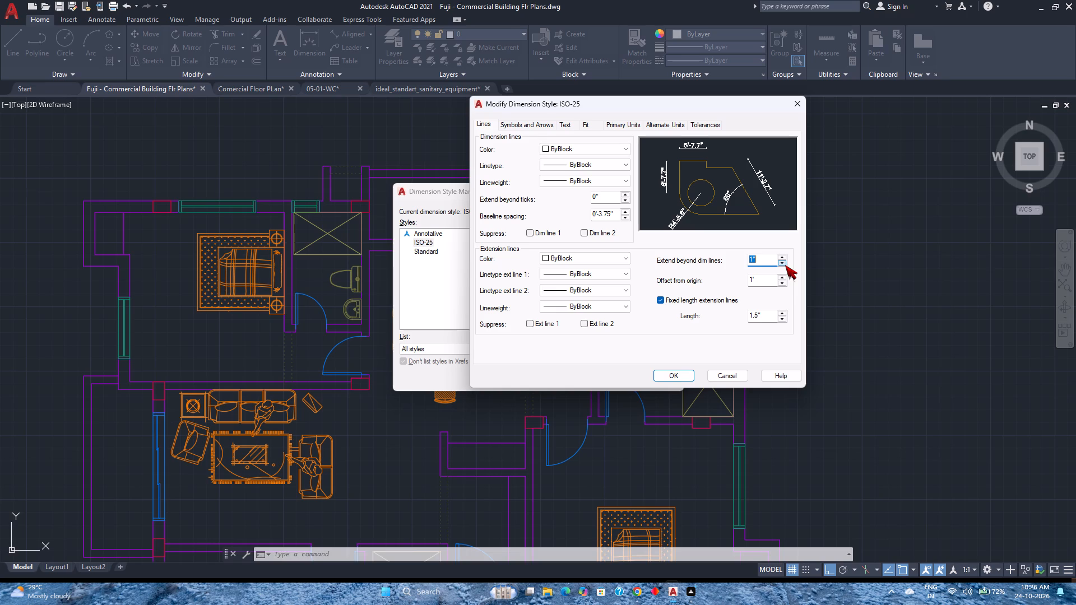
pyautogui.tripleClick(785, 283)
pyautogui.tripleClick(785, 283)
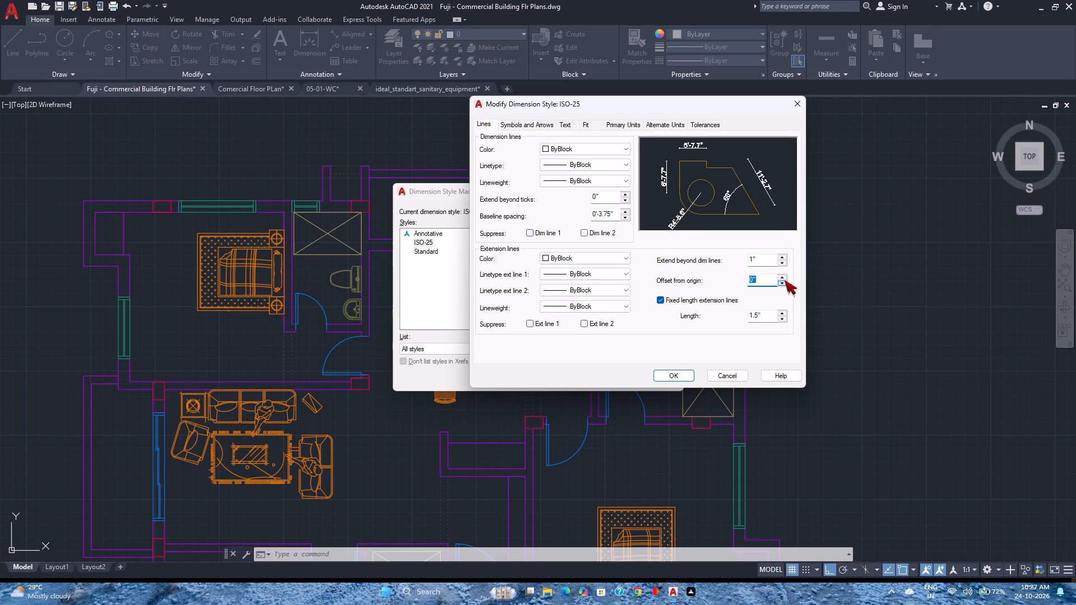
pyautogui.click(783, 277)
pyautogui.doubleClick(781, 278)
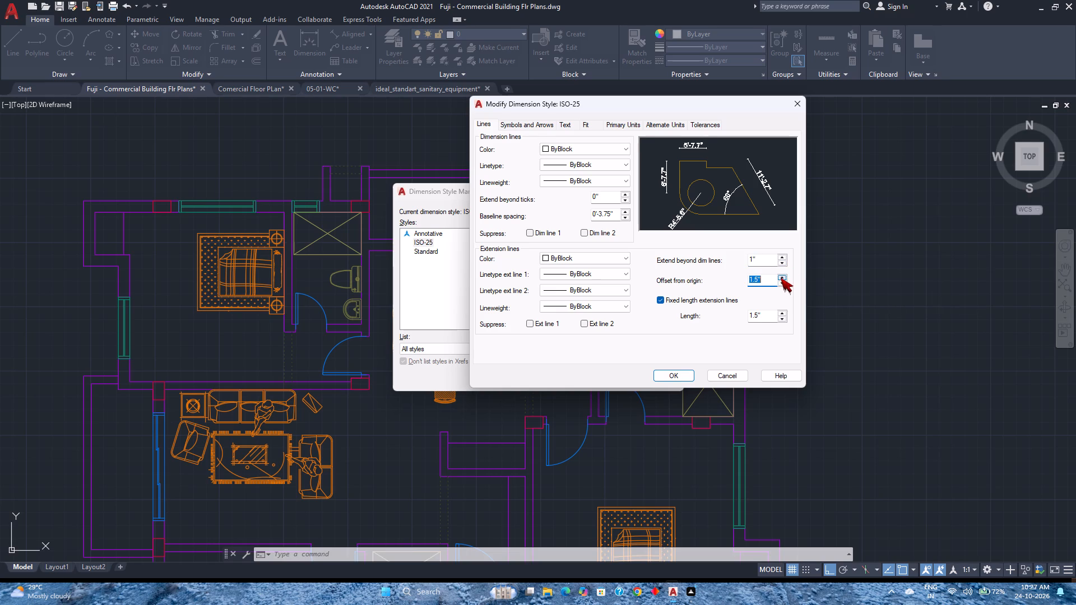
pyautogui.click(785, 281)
# Set both the extension beyond the dimension lines and the offset from origin to 1.5".
pyautogui.scroll(2, 739, 208)
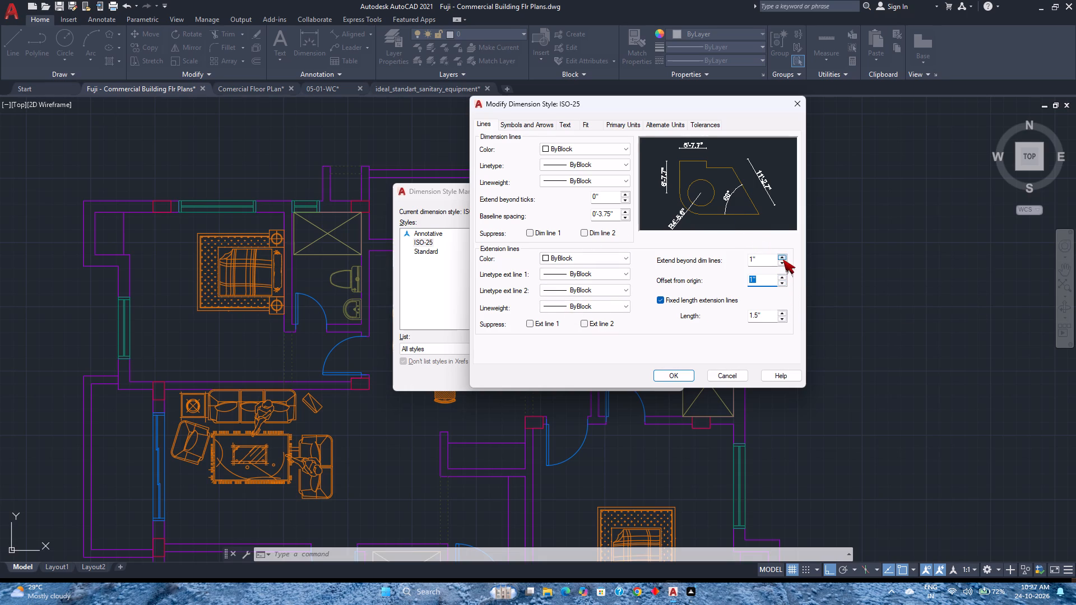
pyautogui.tripleClick(783, 260)
pyautogui.click(783, 260)
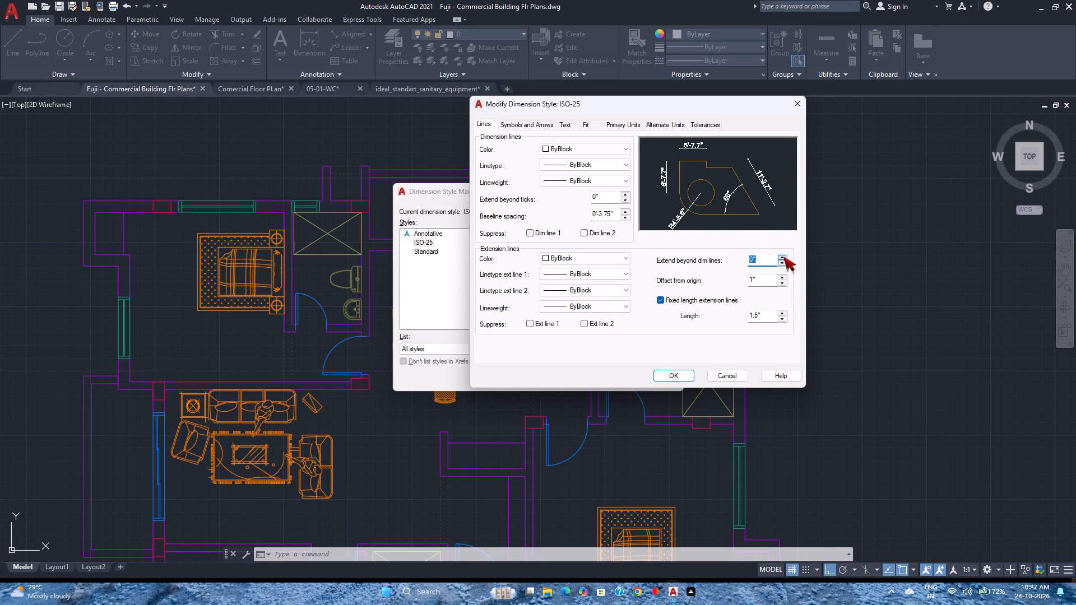
pyautogui.tripleClick(783, 257)
pyautogui.tripleClick(783, 257)
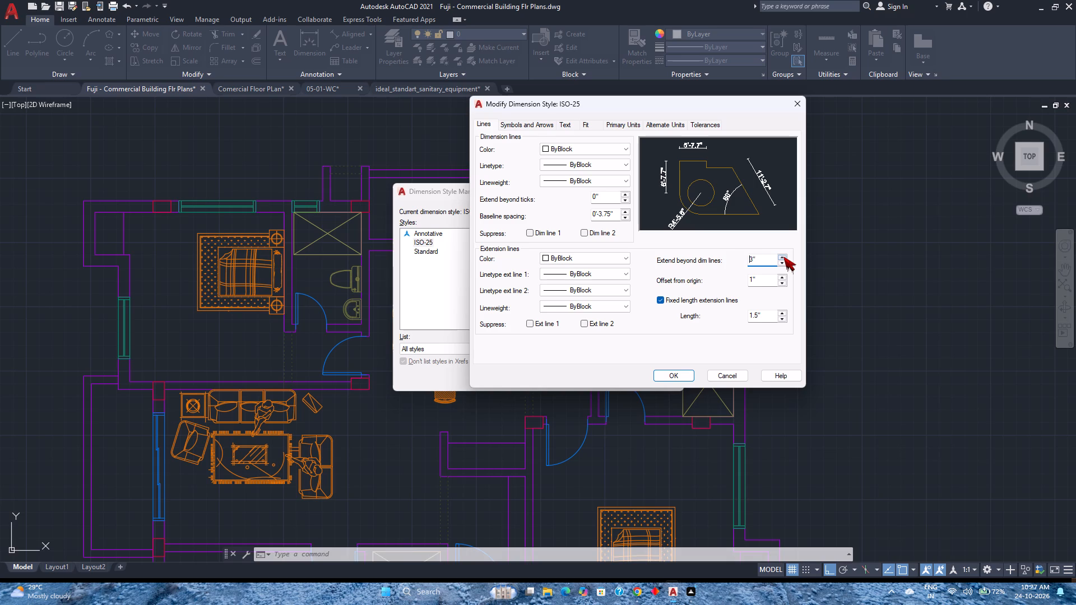
pyautogui.doubleClick(782, 262)
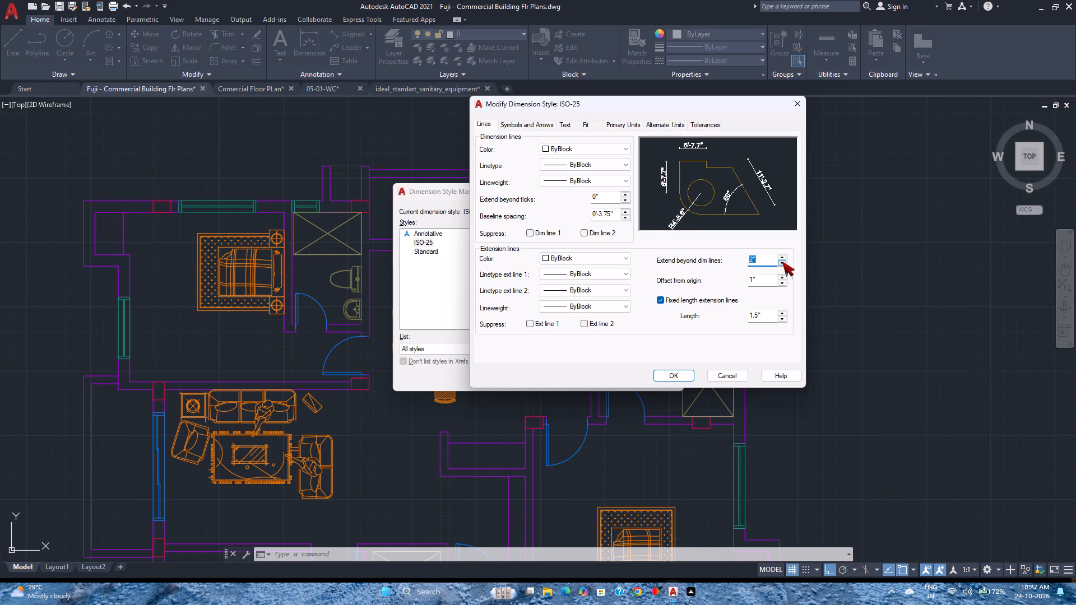
pyautogui.click(782, 262)
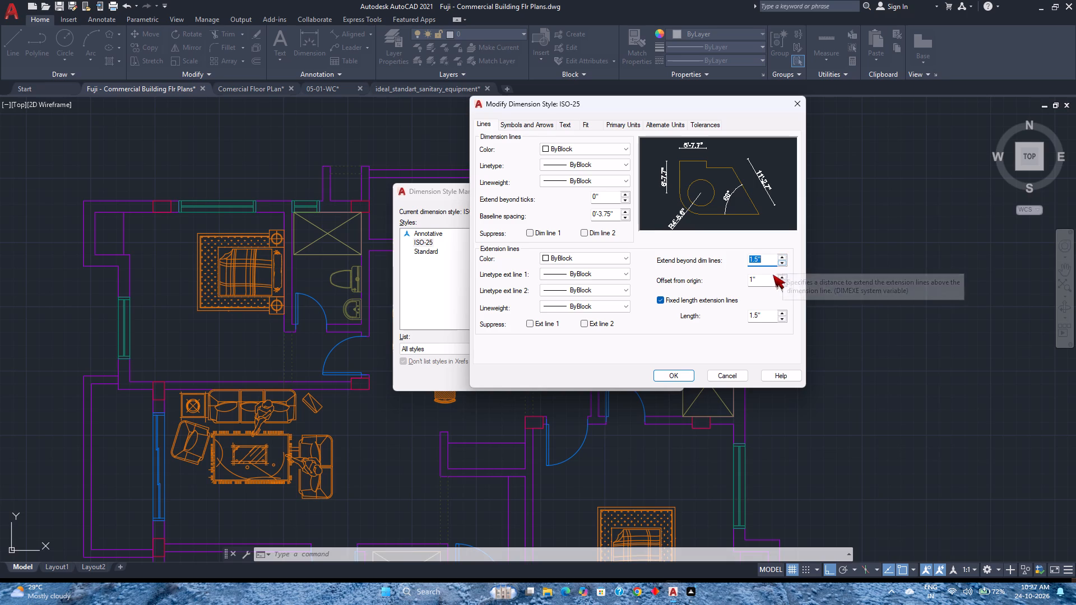
pyautogui.click(782, 277)
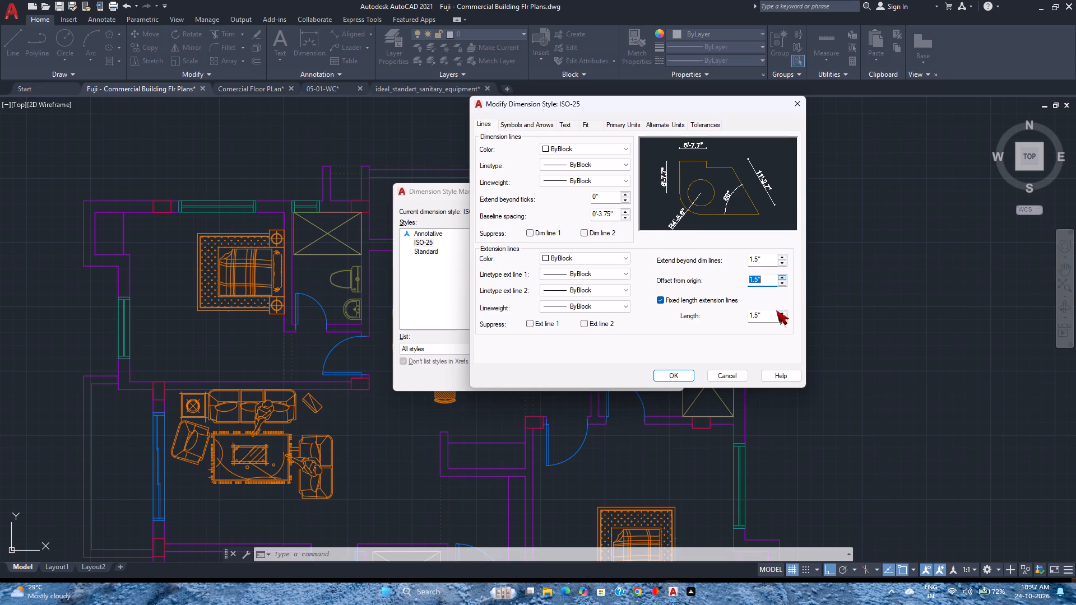
# Re-enter 1.5" as the fixed extension line length, apply the ISO-25 changes and close the Dimension Style Manager.
pyautogui.doubleClick(766, 314)
pyautogui.write('-1.5"')
pyautogui.press('Return')
pyautogui.write('1.5"')
pyautogui.press('Return')
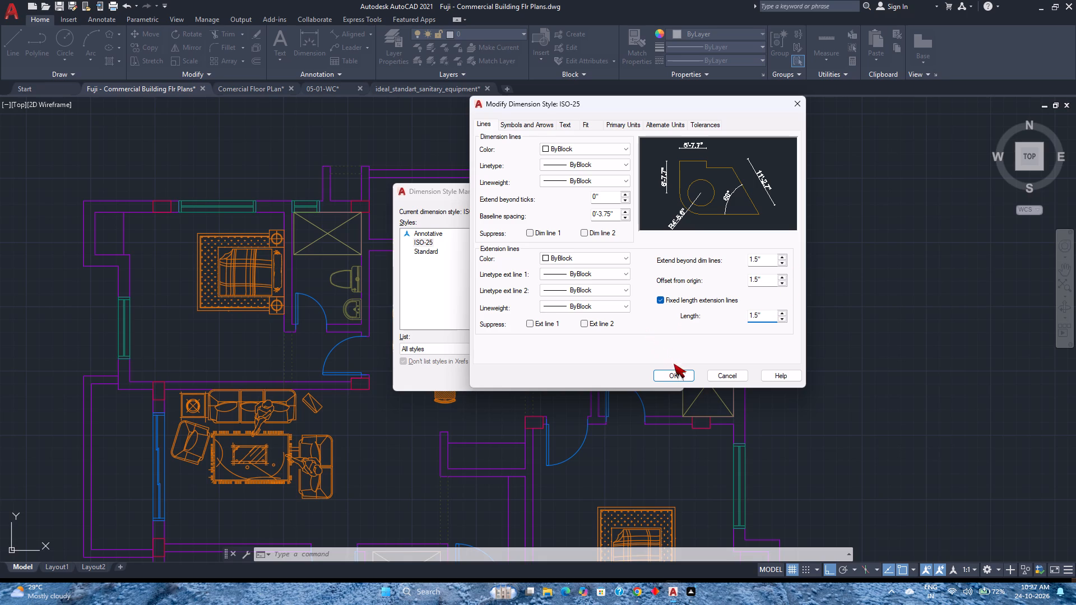
pyautogui.click(676, 368)
pyautogui.click(678, 373)
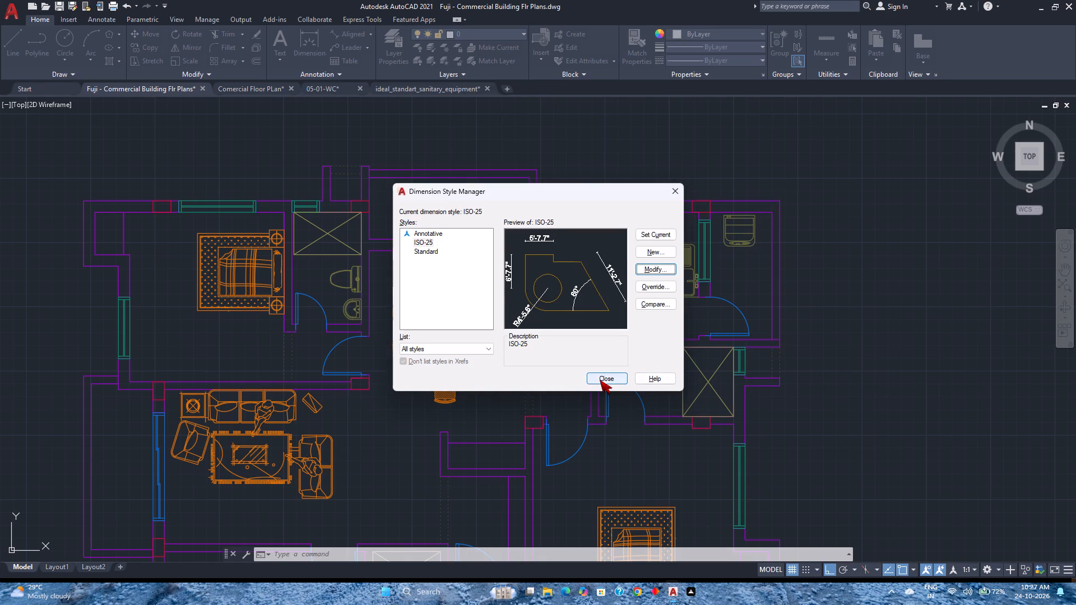
pyautogui.click(601, 378)
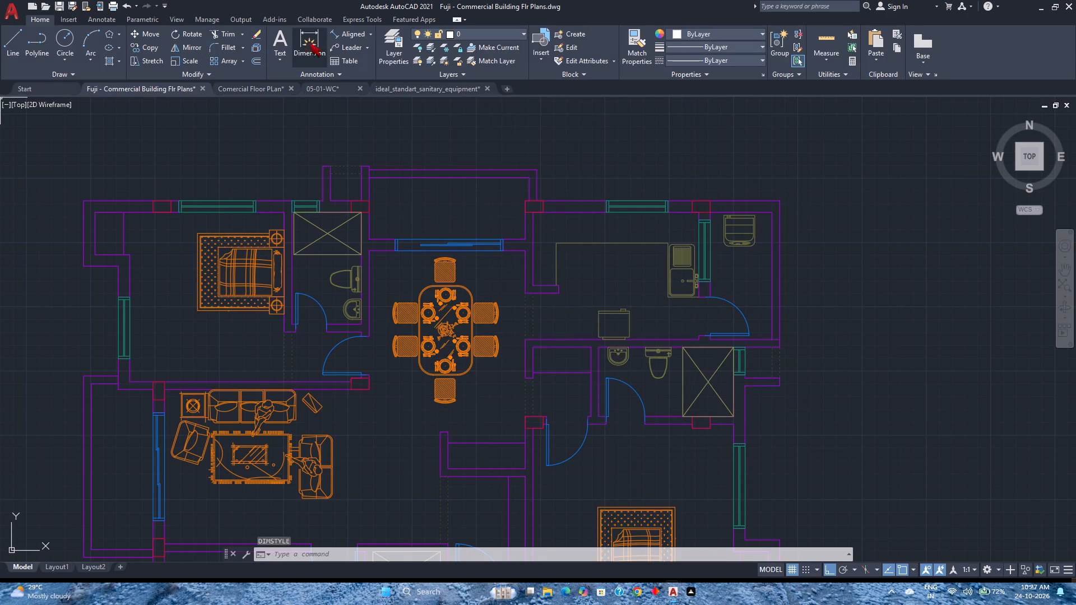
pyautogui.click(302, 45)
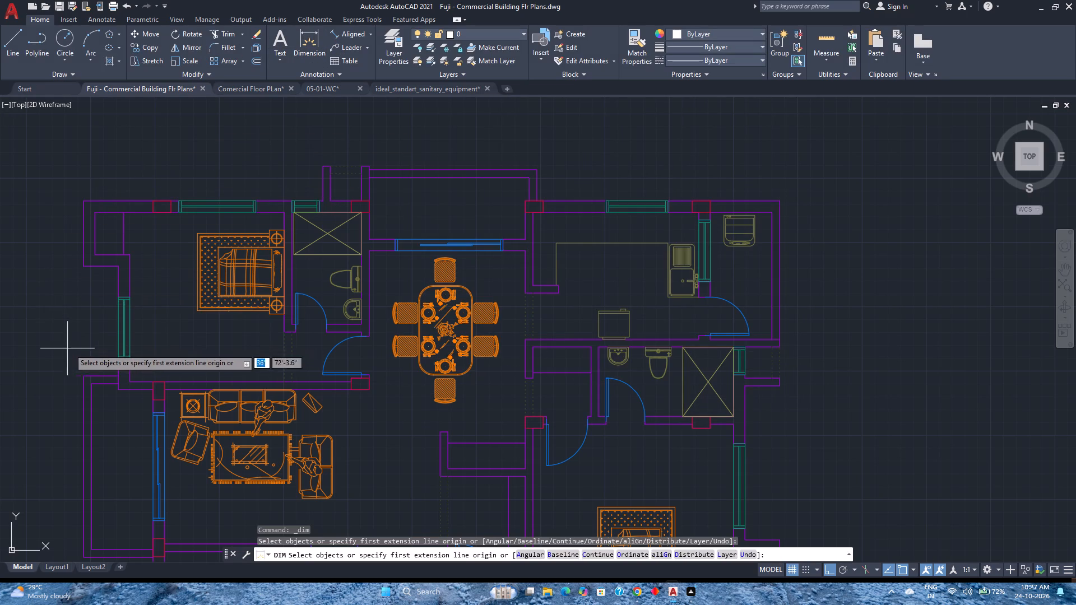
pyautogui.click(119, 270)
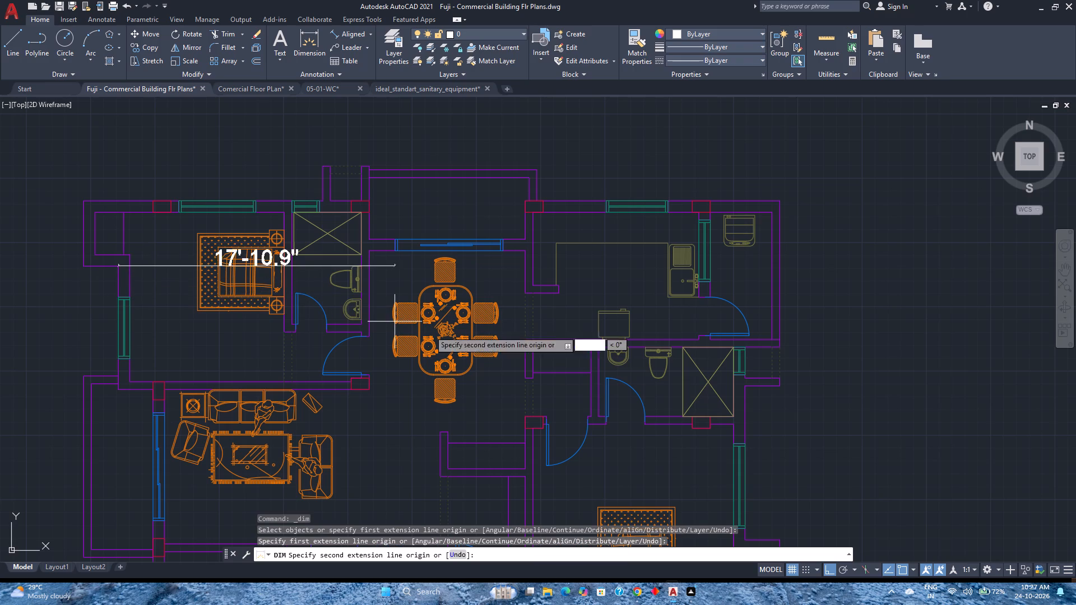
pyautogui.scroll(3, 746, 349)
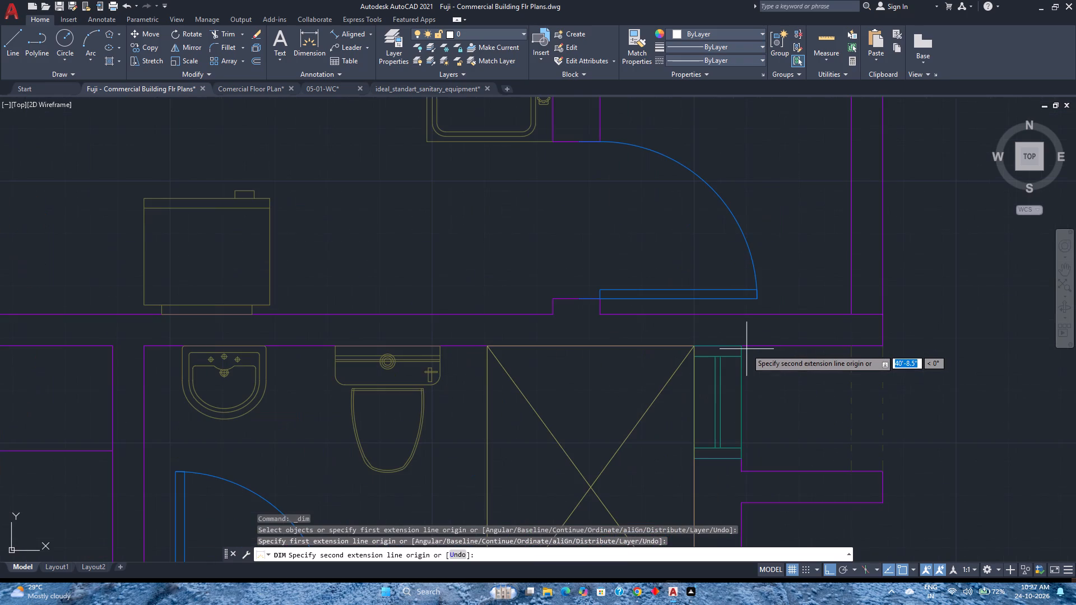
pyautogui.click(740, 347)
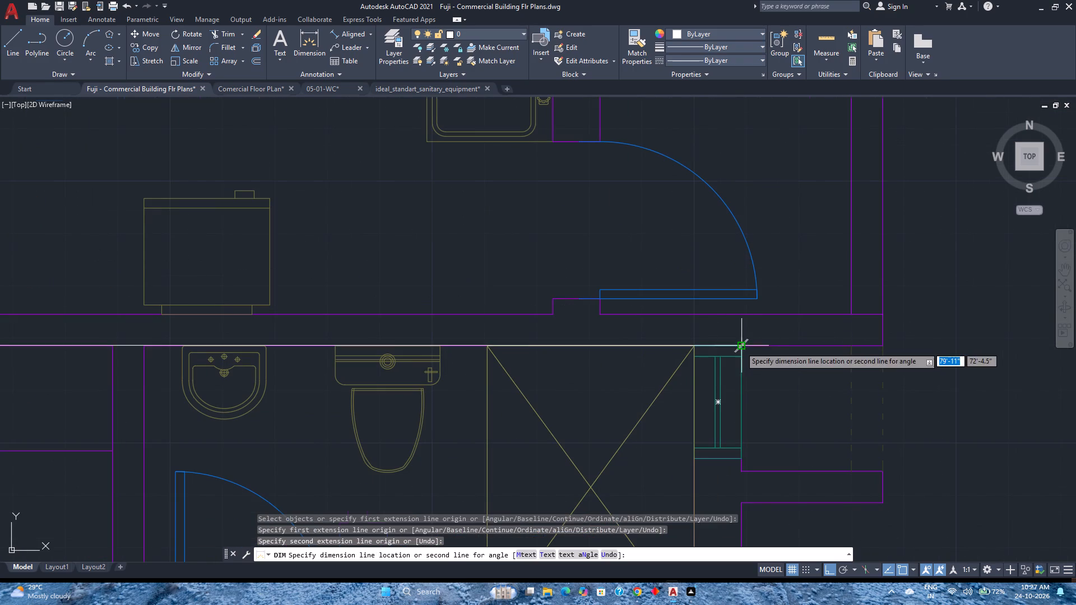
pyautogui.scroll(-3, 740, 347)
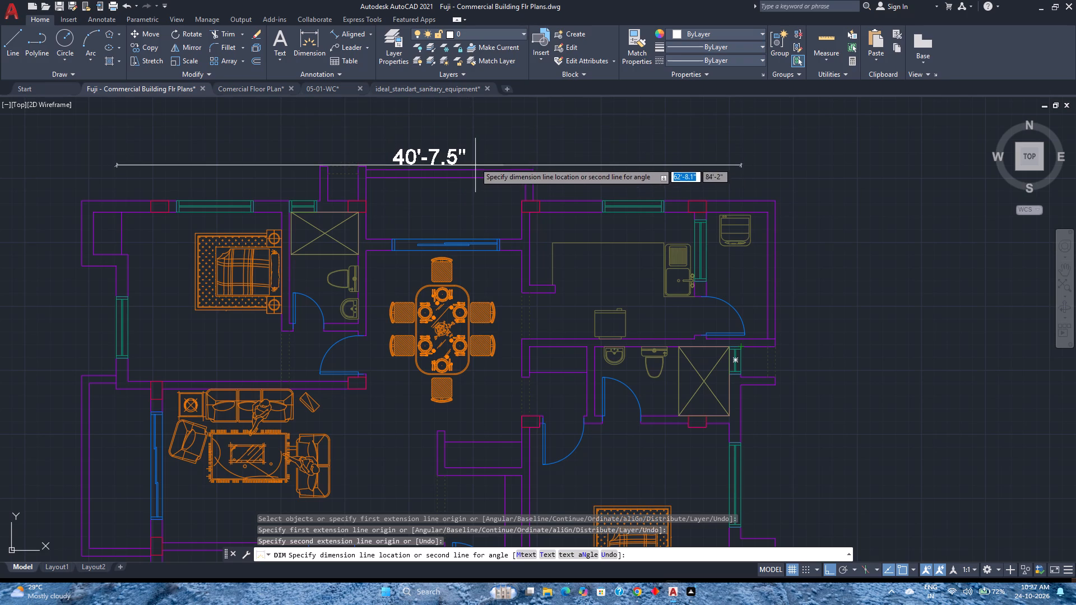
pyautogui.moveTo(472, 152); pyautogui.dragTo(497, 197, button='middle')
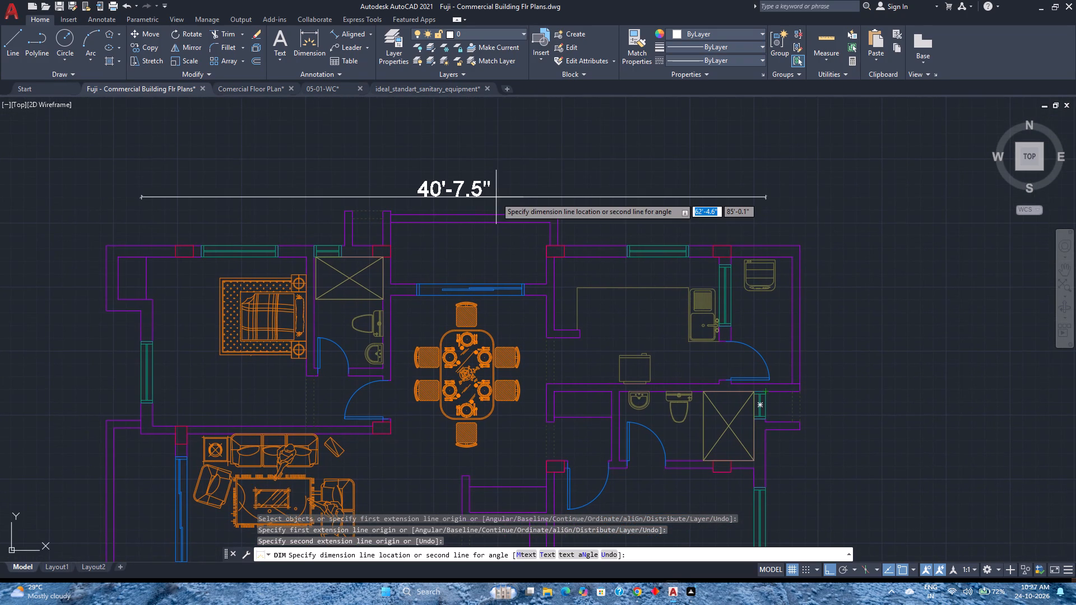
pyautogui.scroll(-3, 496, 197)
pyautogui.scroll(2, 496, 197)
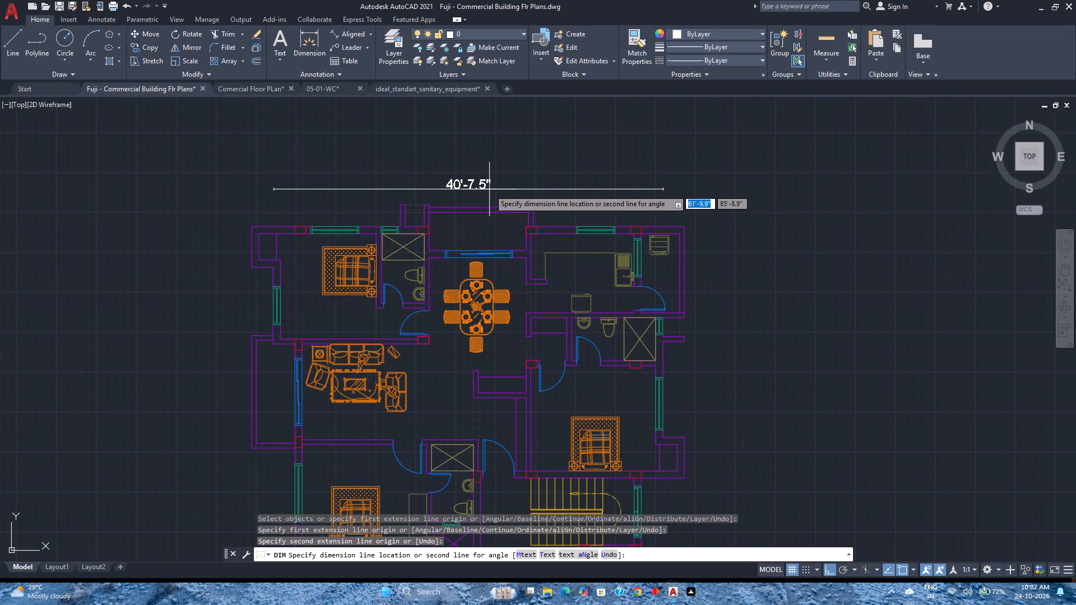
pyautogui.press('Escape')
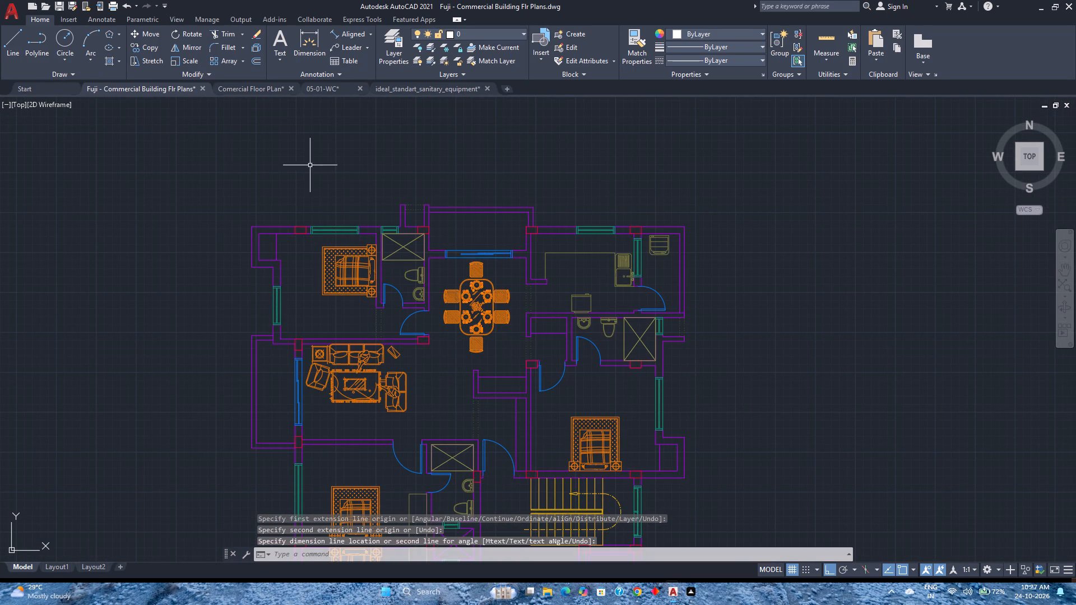
# Add a horizontal dimension above the plan from the upper-left bedroom's inner west wall face to the east bathroom shower's outer corner.
pyautogui.click(317, 38)
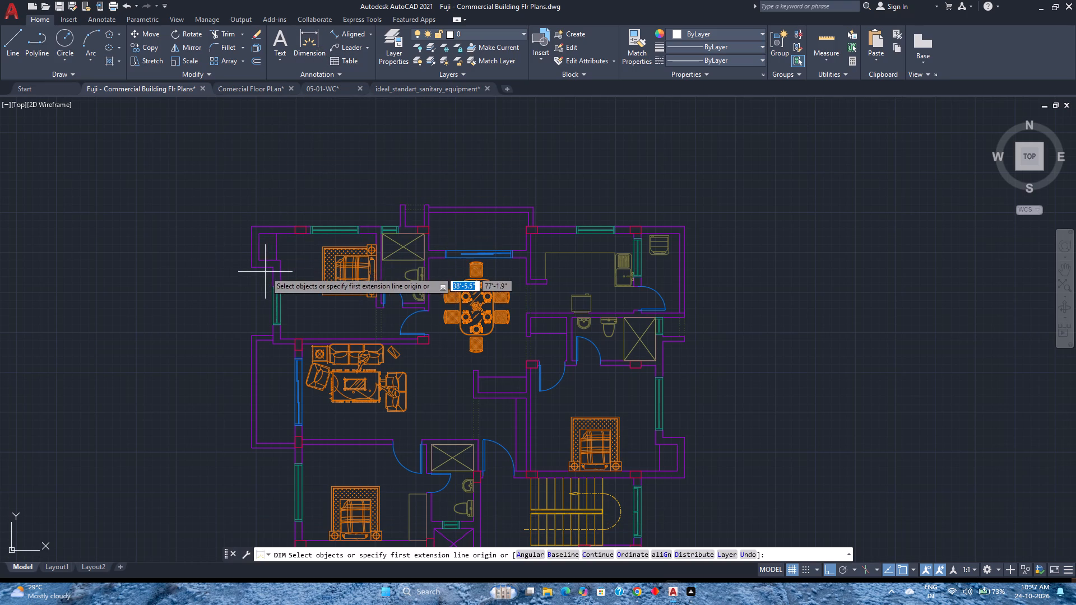
pyautogui.click(280, 258)
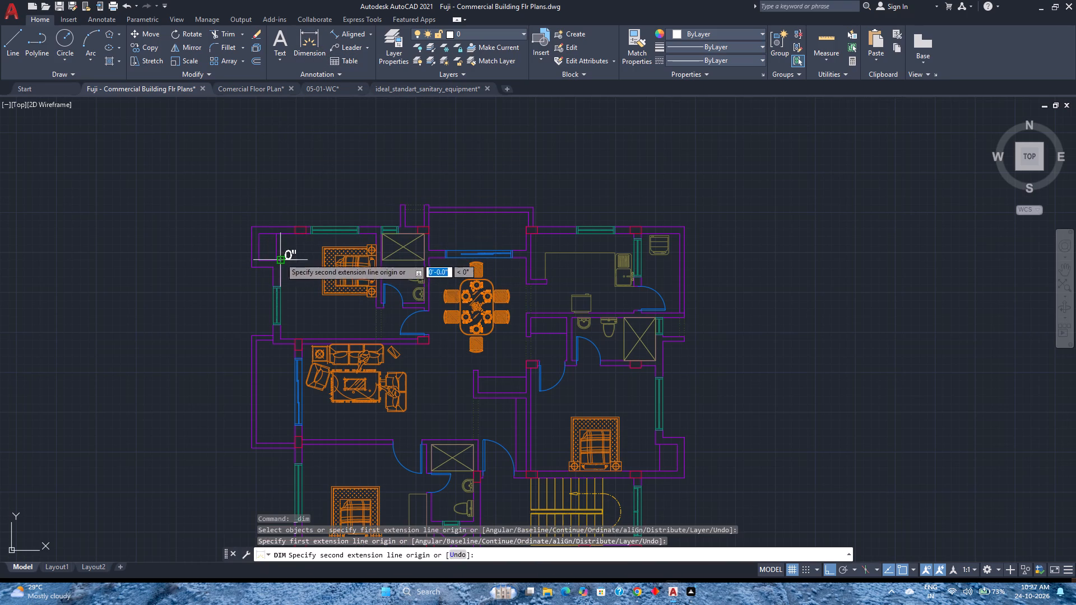
pyautogui.click(656, 318)
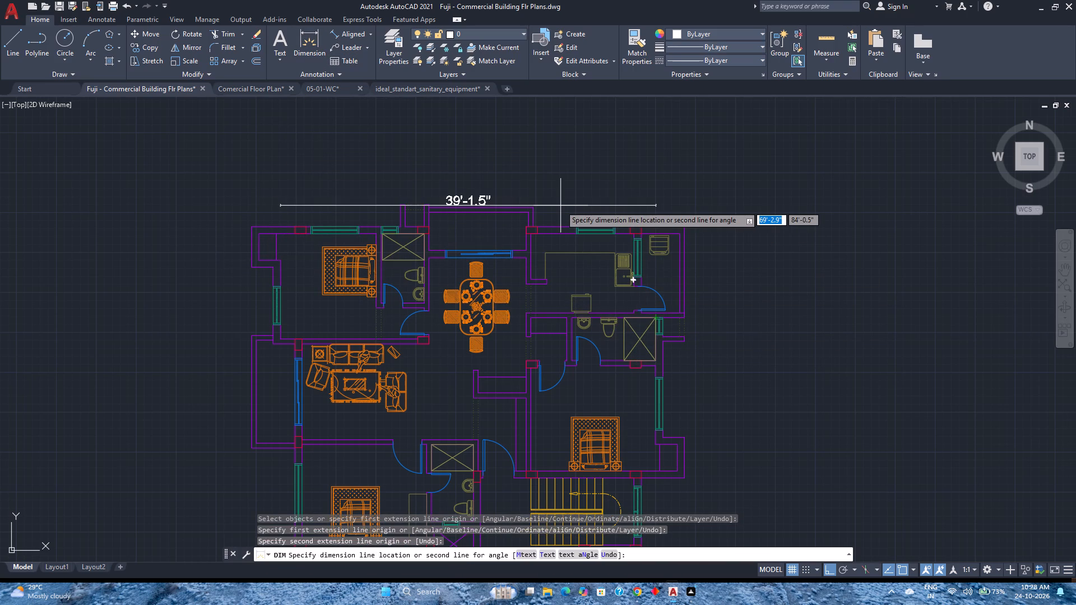
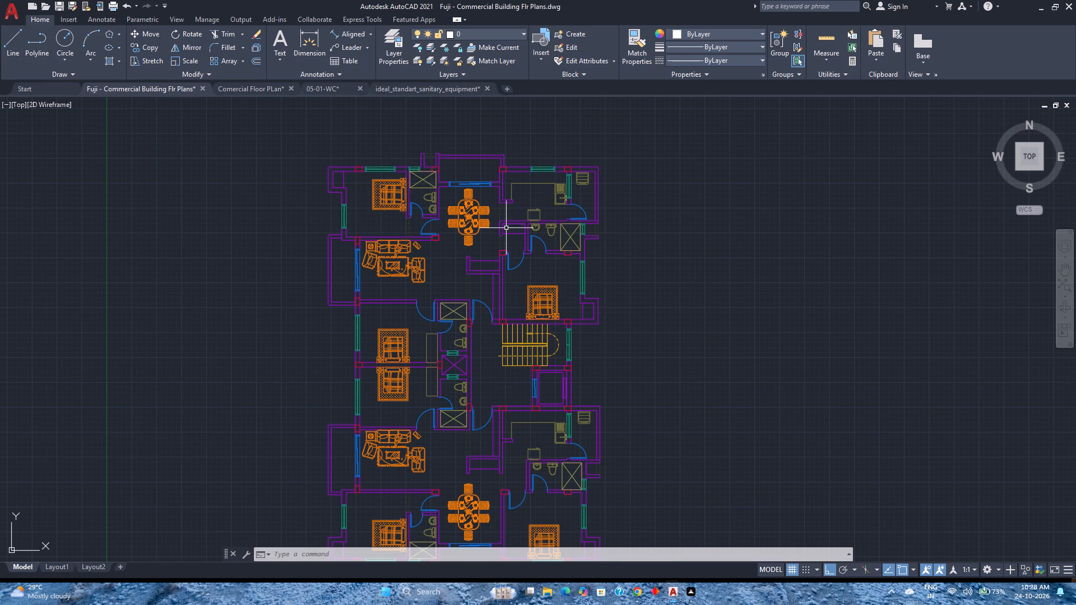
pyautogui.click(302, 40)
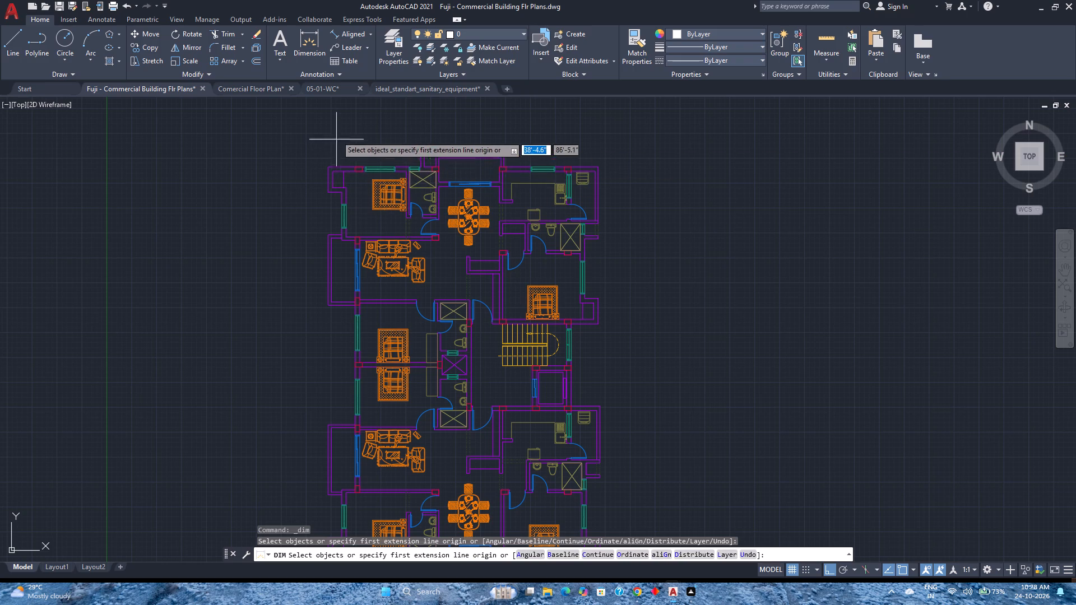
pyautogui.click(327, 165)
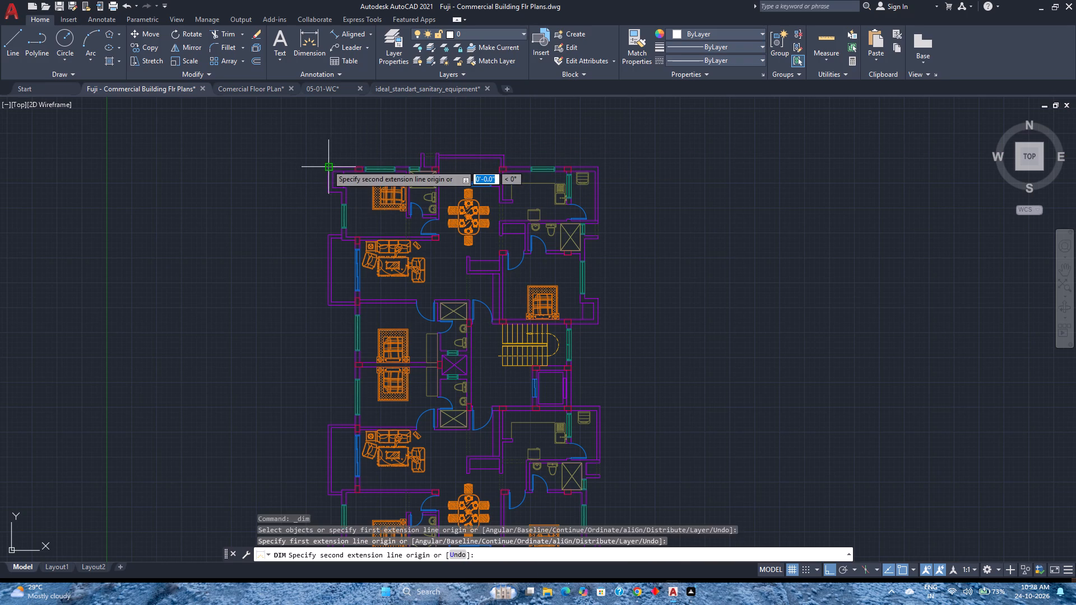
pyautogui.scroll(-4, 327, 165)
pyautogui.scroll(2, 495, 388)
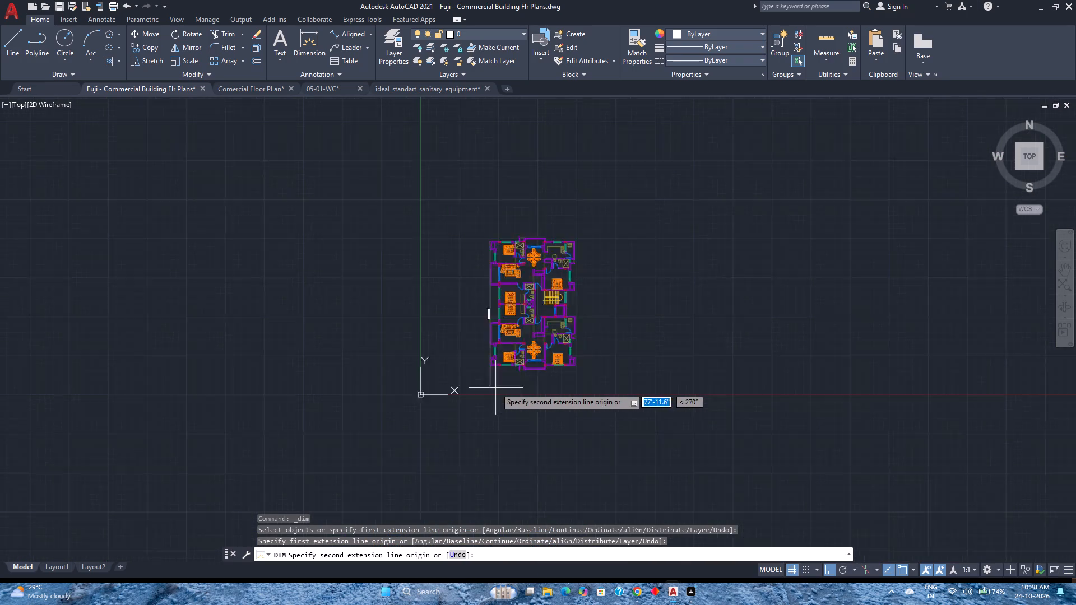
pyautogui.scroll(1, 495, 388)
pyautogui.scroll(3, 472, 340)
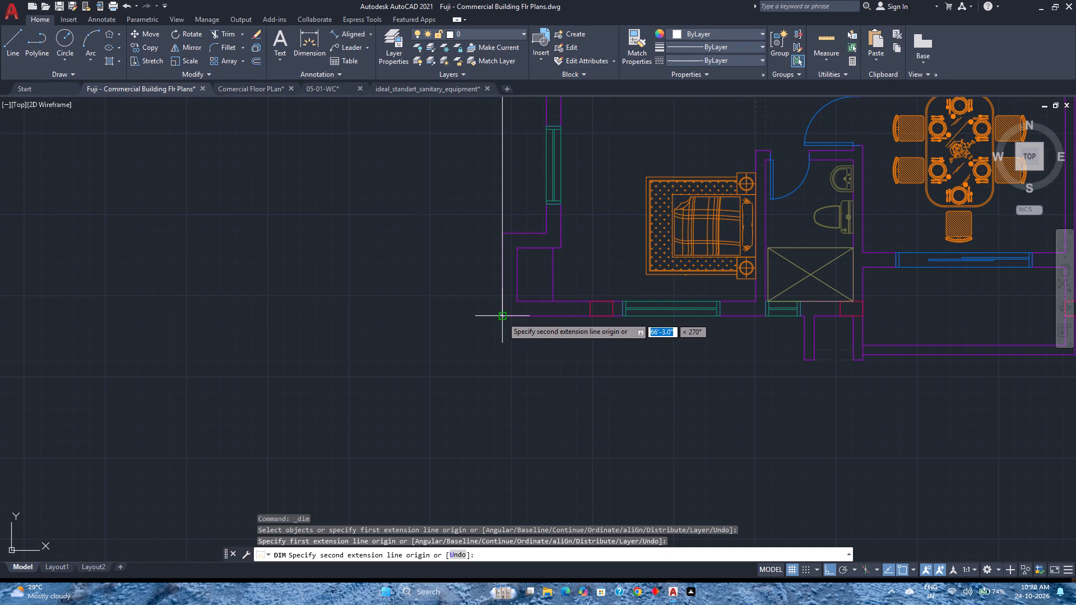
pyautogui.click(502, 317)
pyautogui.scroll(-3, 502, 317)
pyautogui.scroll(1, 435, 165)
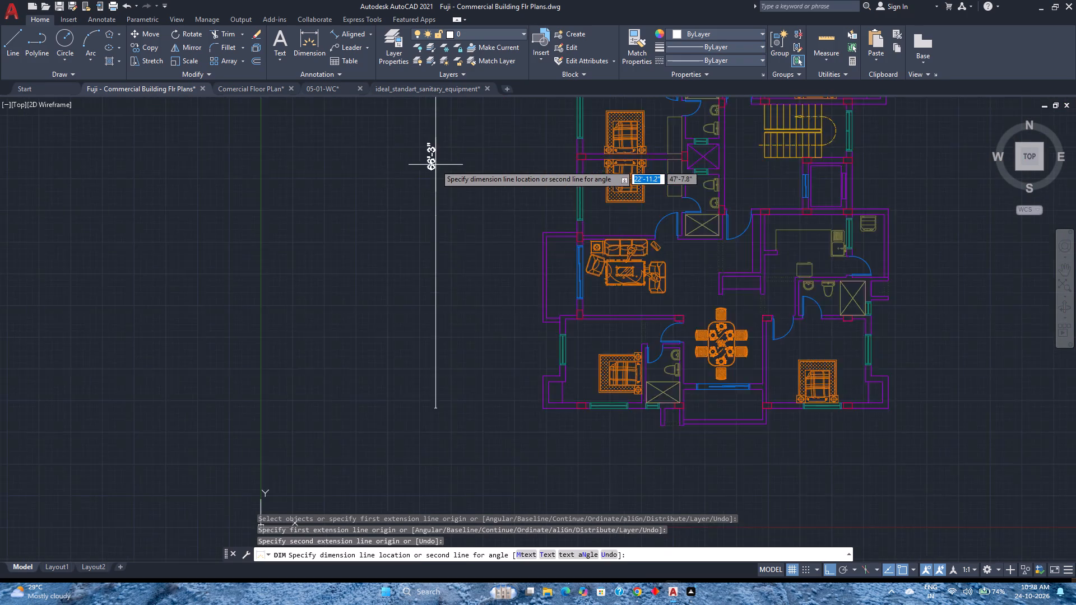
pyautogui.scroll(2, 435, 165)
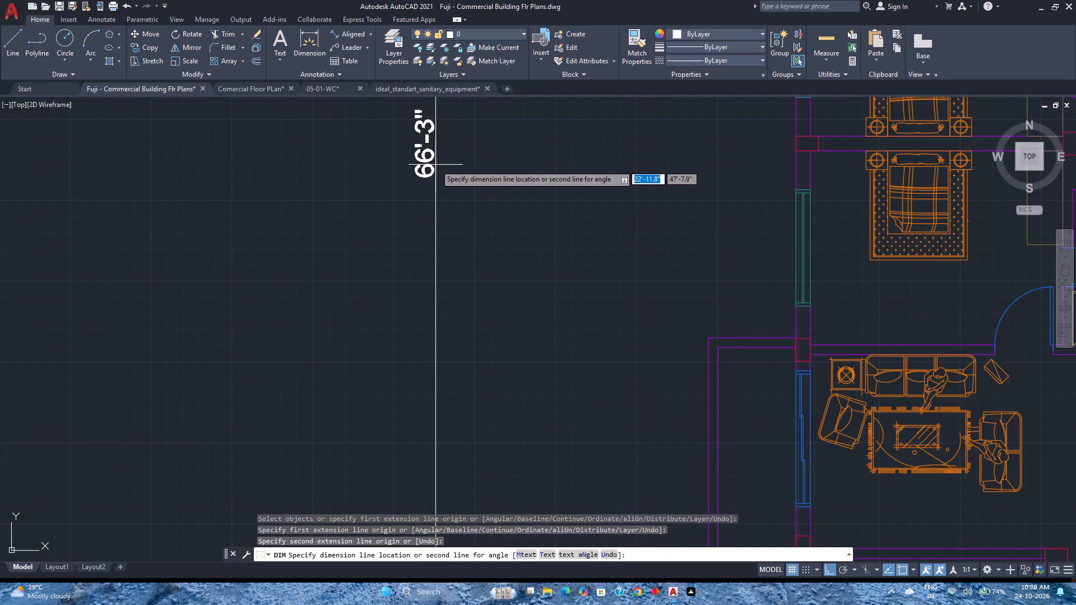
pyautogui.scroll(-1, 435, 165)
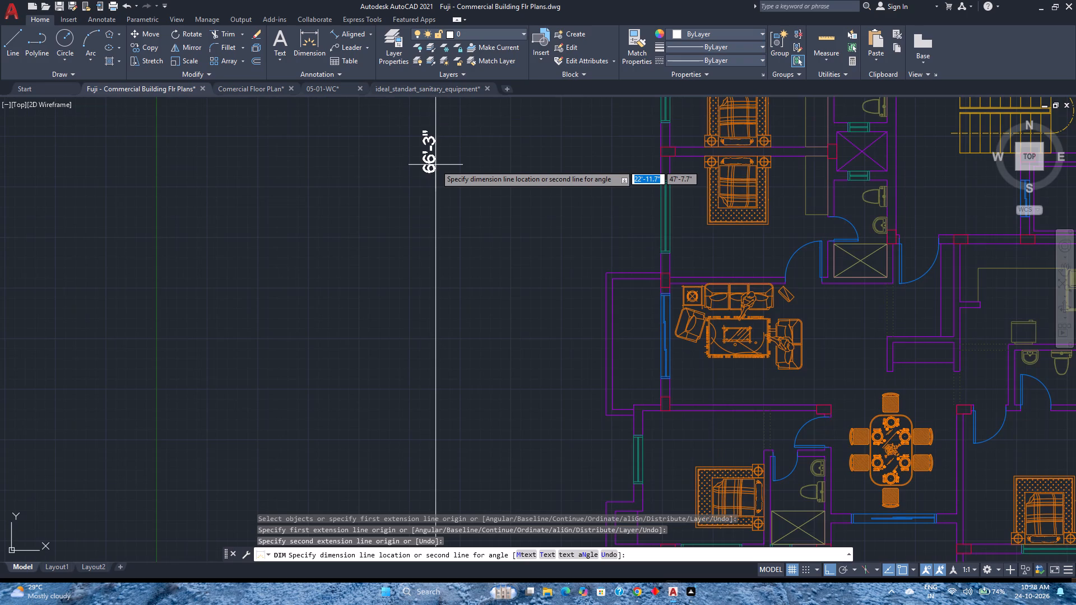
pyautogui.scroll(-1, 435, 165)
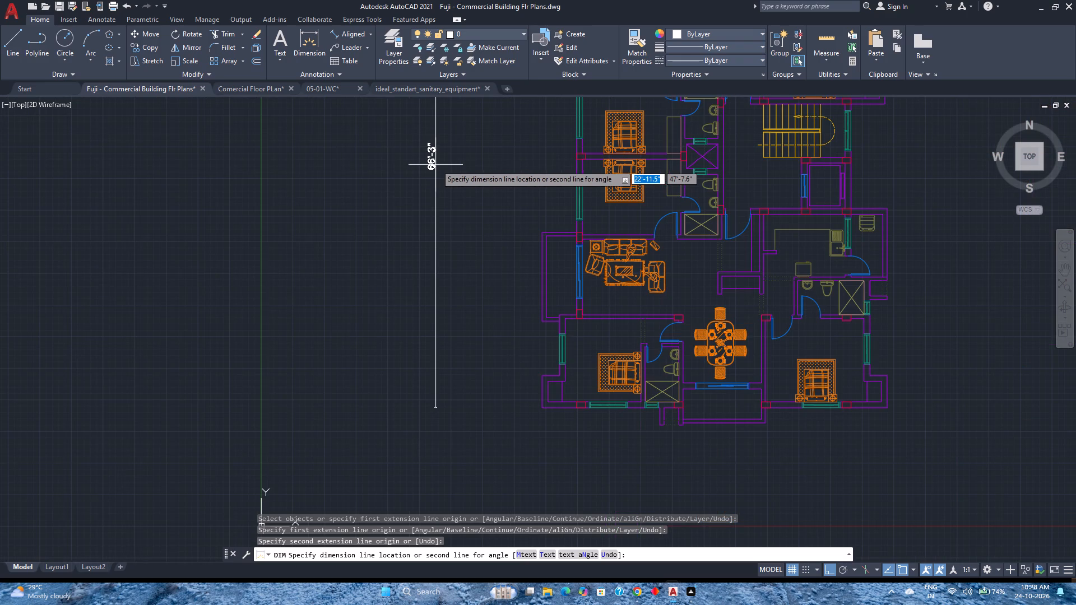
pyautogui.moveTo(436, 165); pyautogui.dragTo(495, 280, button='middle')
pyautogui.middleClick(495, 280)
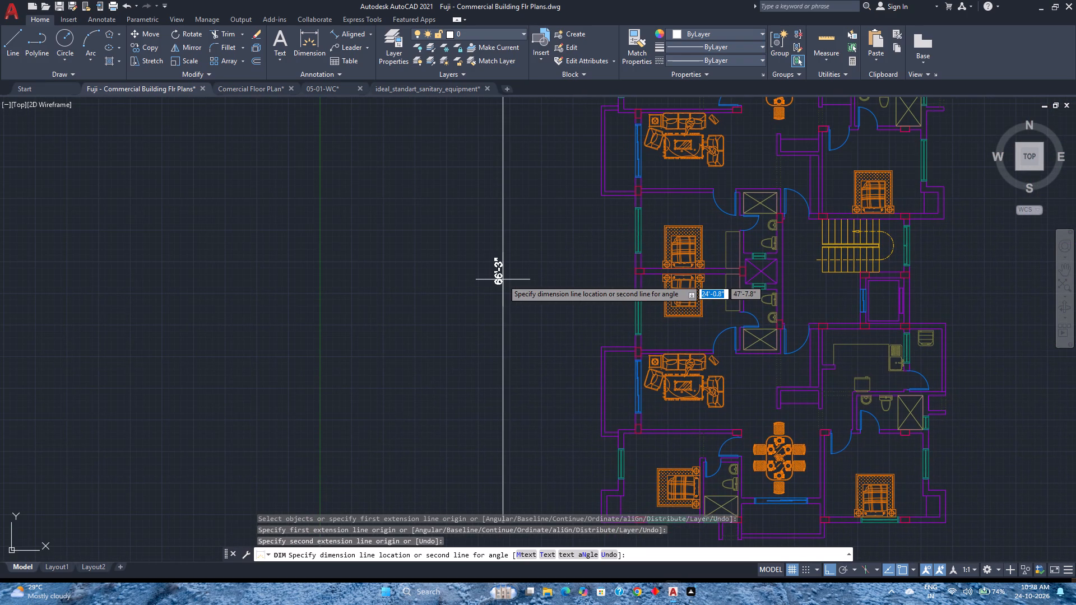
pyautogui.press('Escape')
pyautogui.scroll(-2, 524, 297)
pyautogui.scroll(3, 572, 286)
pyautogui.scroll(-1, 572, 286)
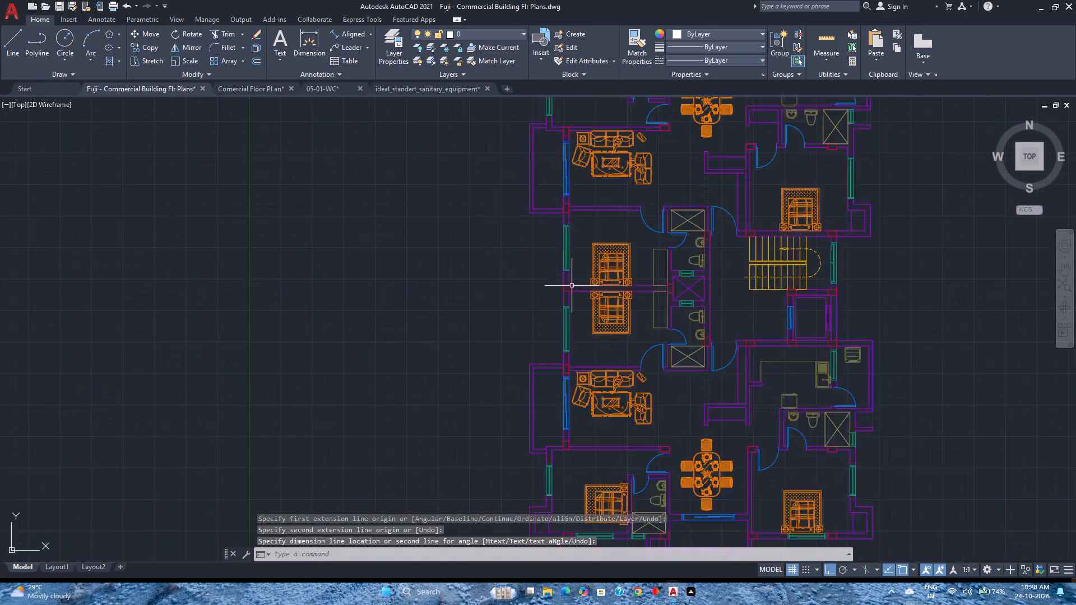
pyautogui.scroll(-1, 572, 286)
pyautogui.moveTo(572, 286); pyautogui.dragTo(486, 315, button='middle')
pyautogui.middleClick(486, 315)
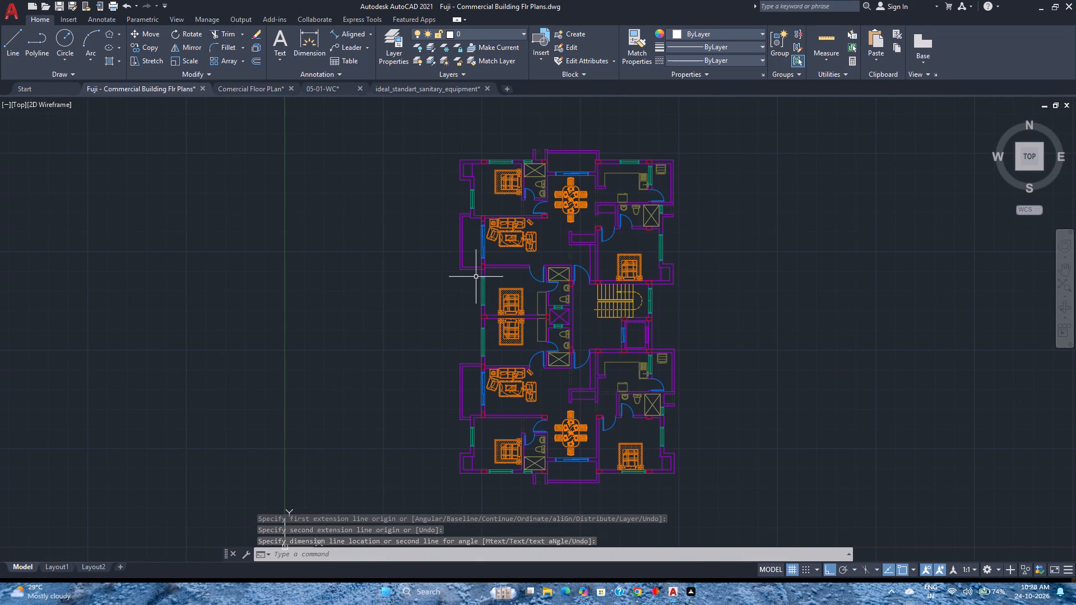
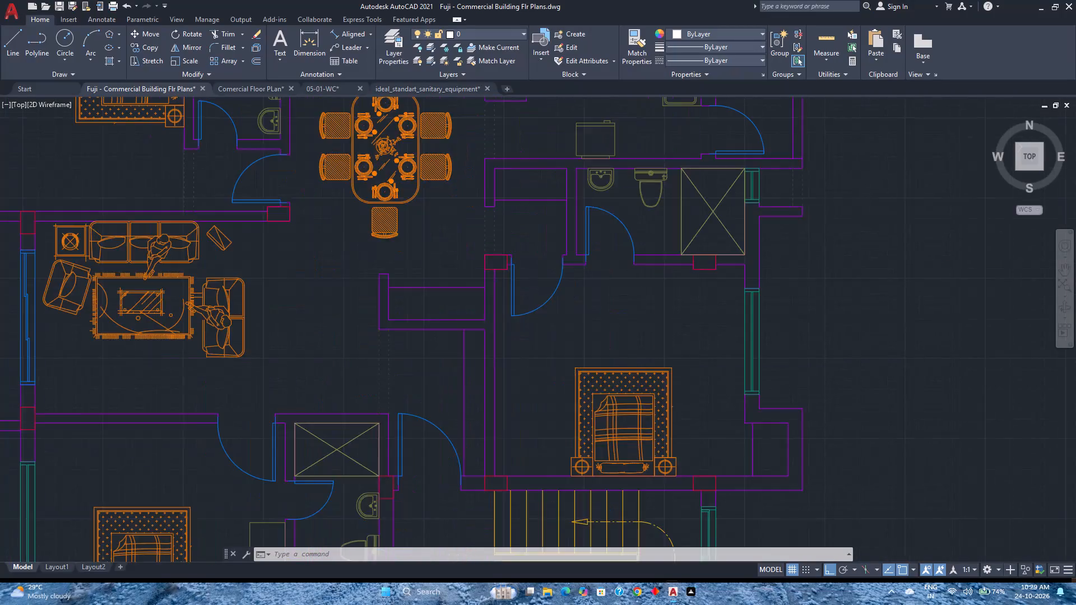
# Examine the furnished floor plan, checking the upper apartment's rooms and the overall two-apartment layout.
pyautogui.scroll(-3, 513, 253)
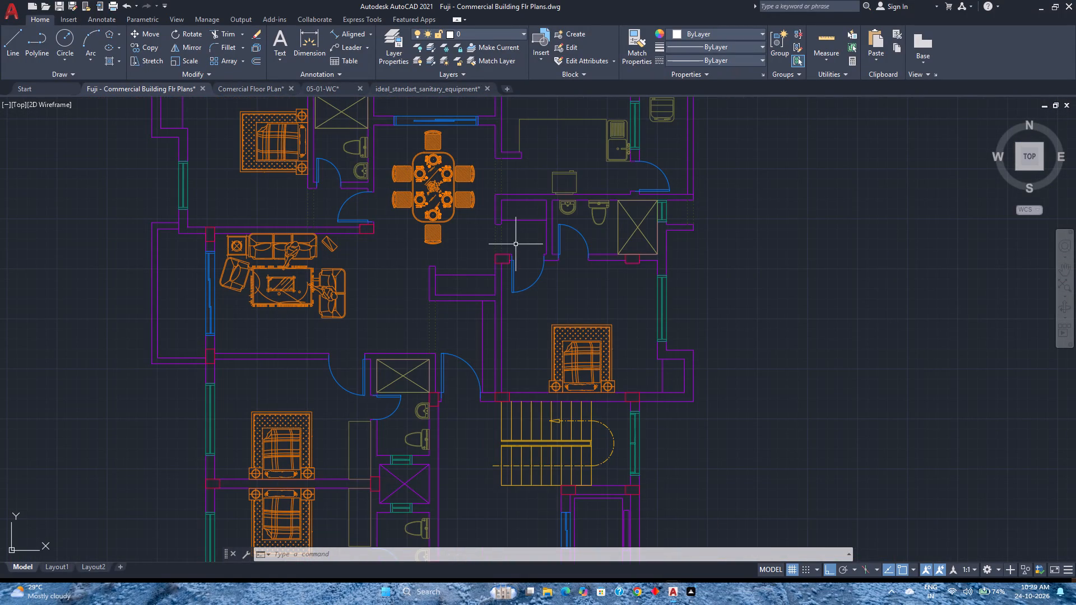
pyautogui.scroll(3, 503, 246)
pyautogui.scroll(-4, 503, 246)
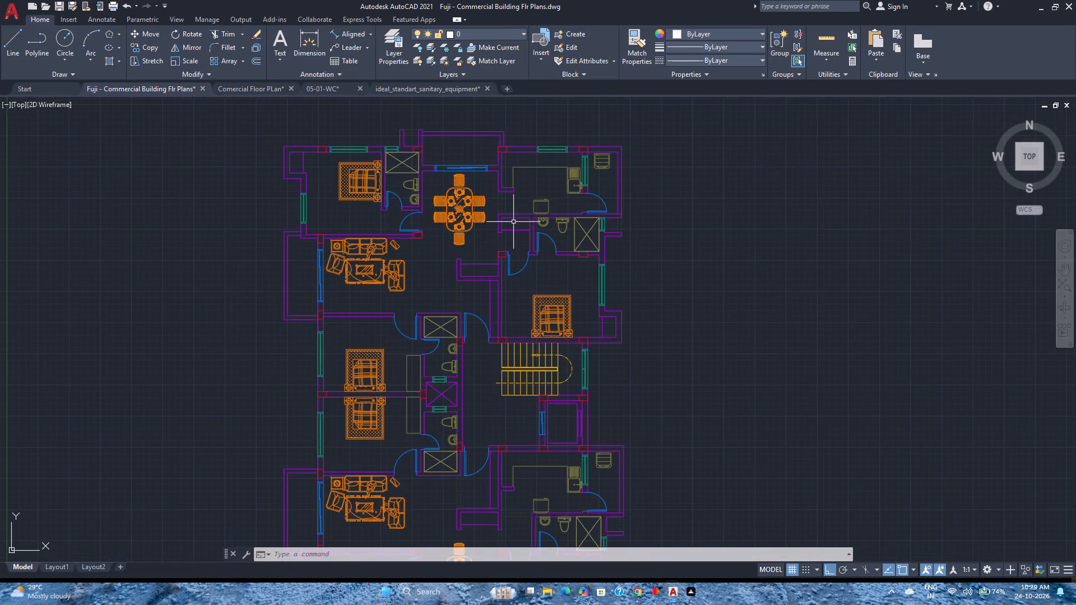
pyautogui.scroll(3, 515, 220)
pyautogui.moveTo(514, 220); pyautogui.dragTo(574, 302, button='middle')
pyautogui.scroll(-1, 563, 285)
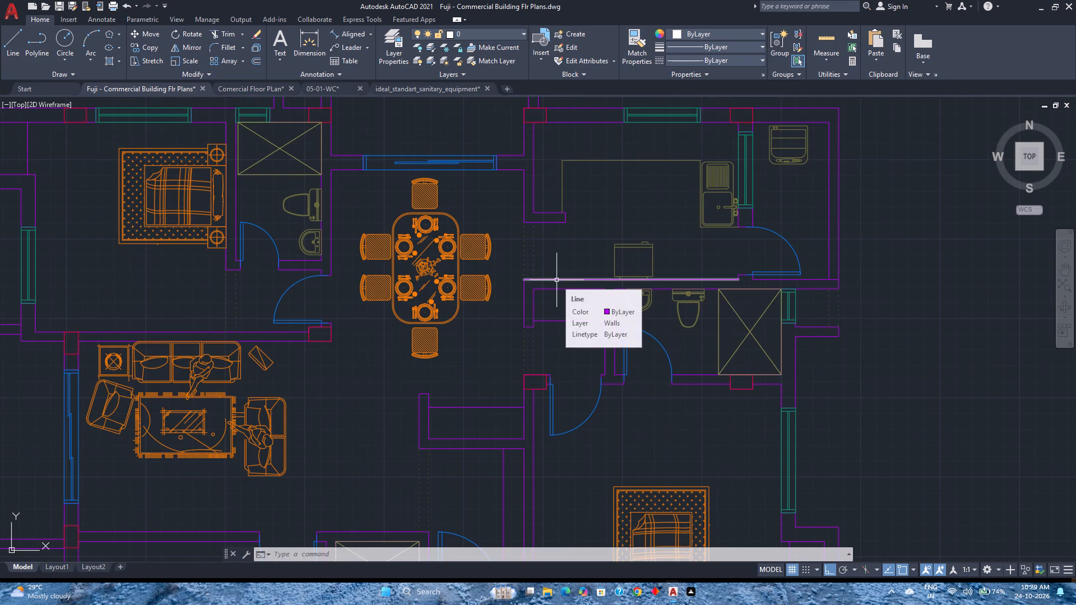
pyautogui.scroll(-2, 602, 269)
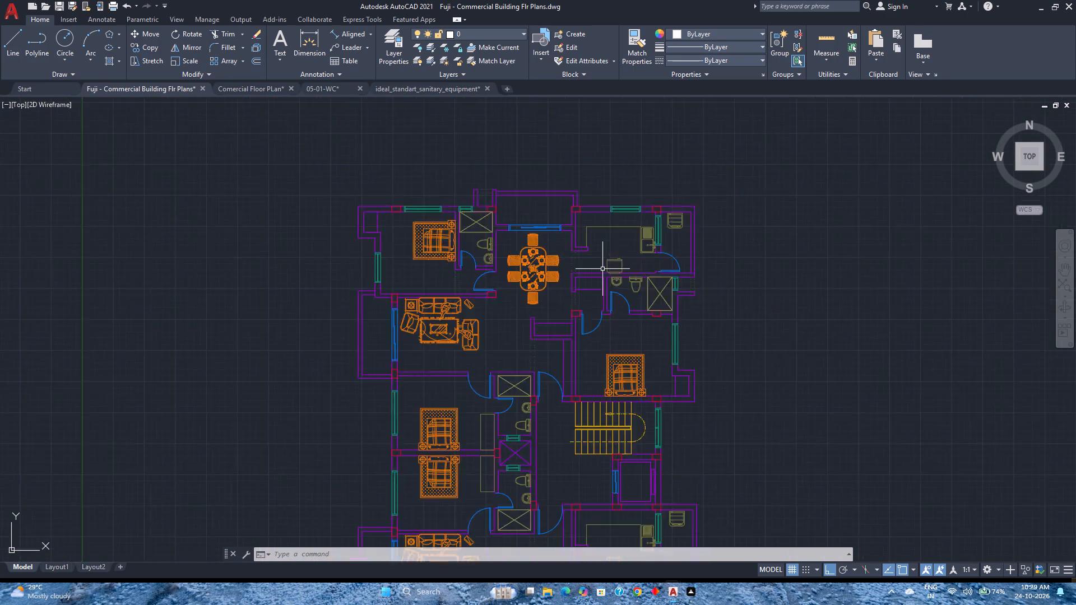
pyautogui.scroll(-1, 602, 269)
pyautogui.moveTo(661, 304); pyautogui.dragTo(623, 242, button='middle')
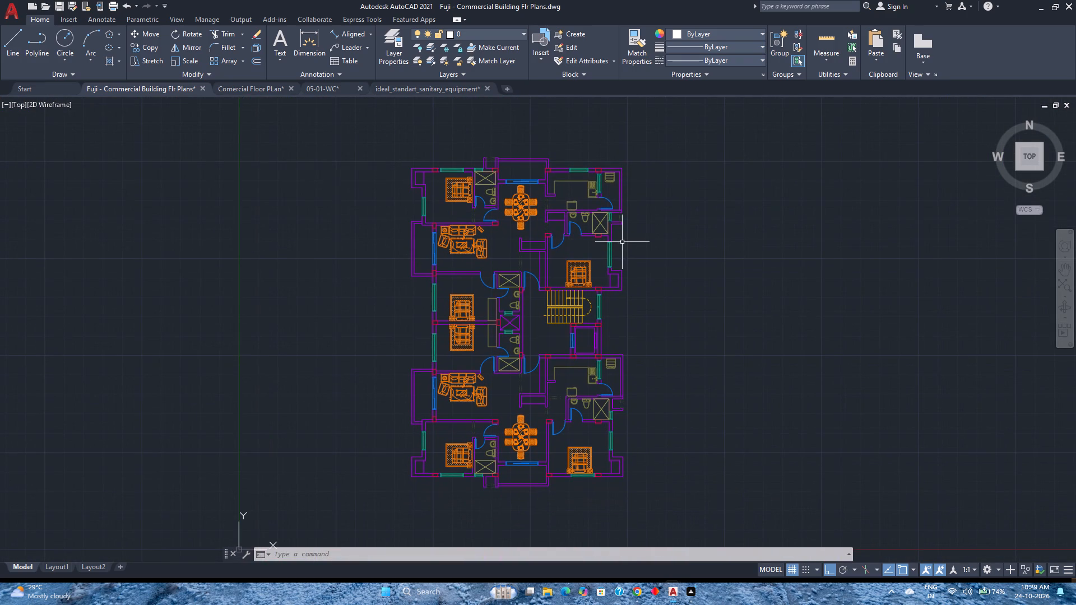
pyautogui.scroll(3, 555, 213)
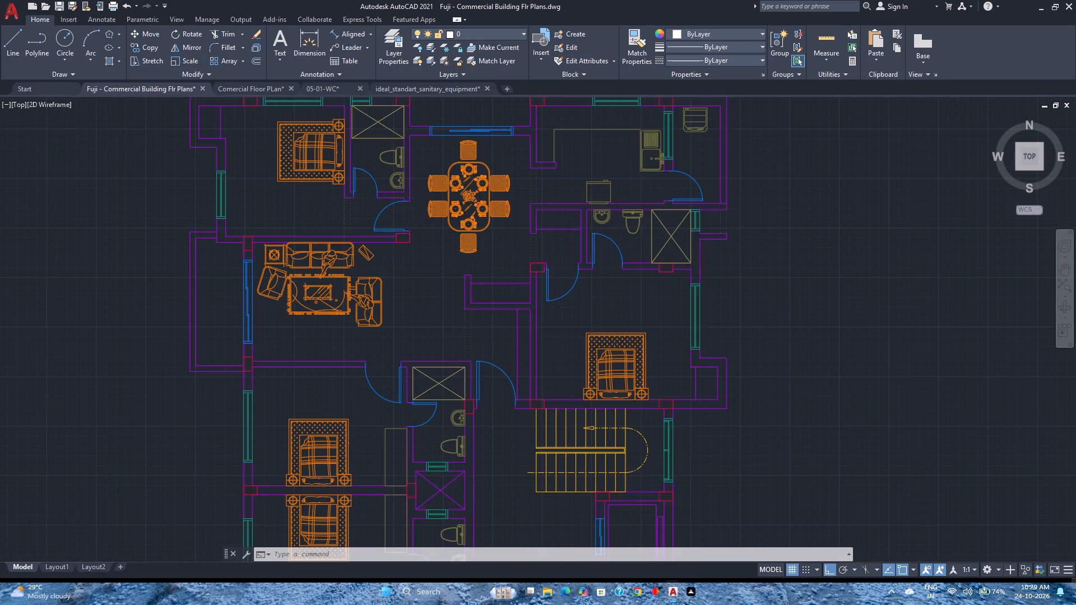
pyautogui.scroll(-2, 555, 213)
pyautogui.moveTo(561, 297); pyautogui.dragTo(560, 279, button='middle')
pyautogui.middleClick(560, 279)
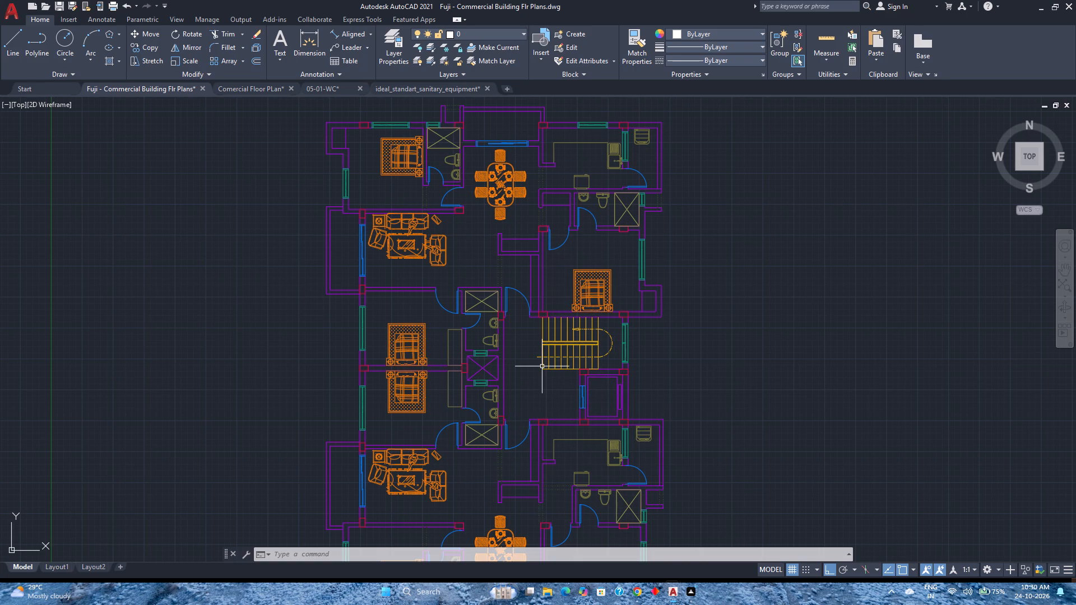
# Mirror the staircase direction line and its arrowhead about the horizontal centreline of the stair divider, erasing the source objects.
pyautogui.scroll(2, 542, 366)
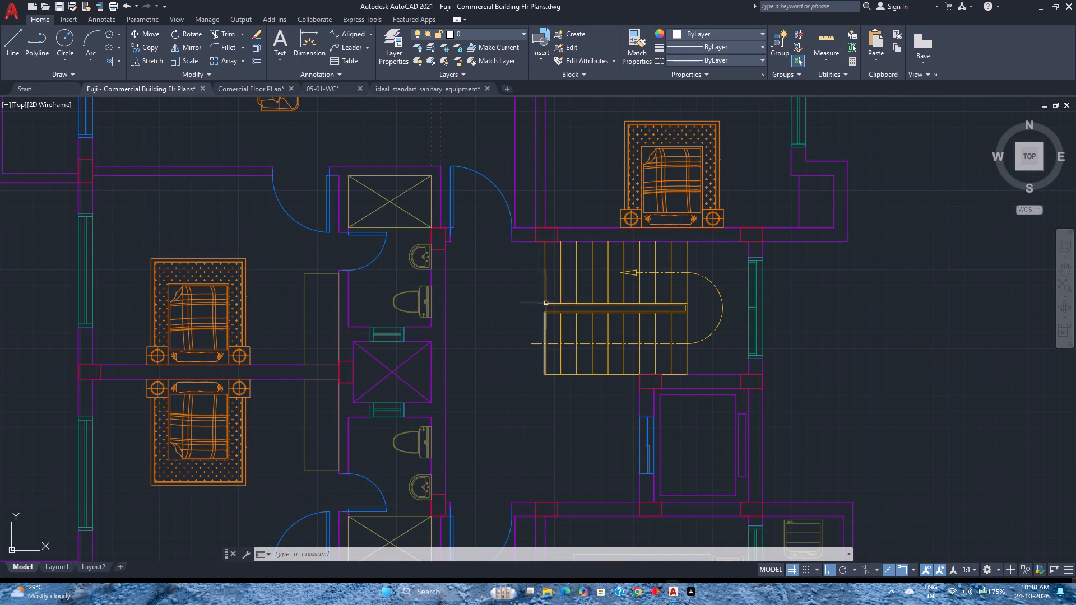
pyautogui.click(713, 329)
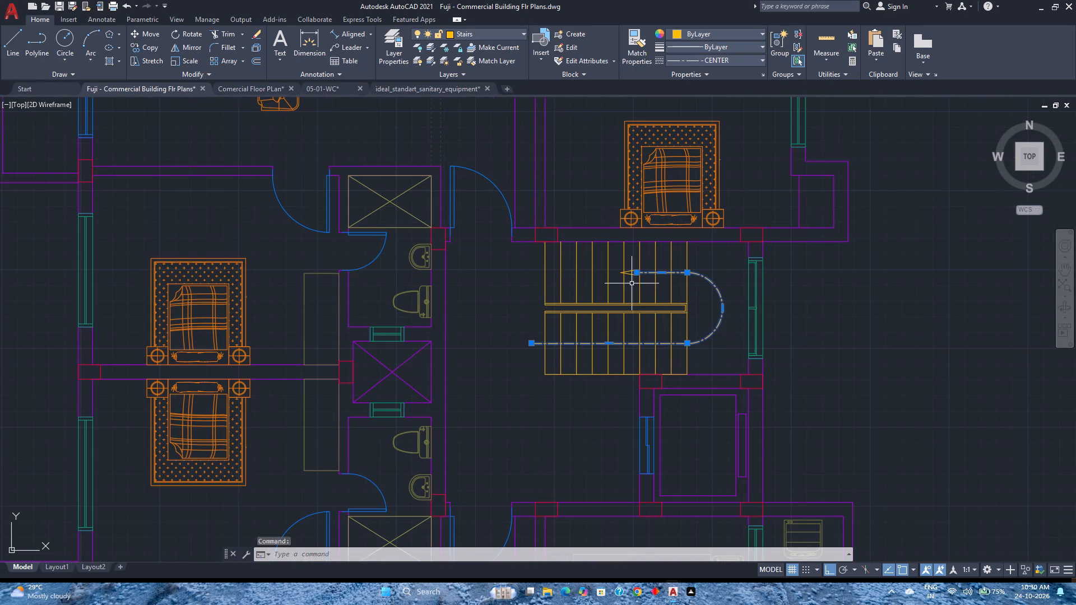
pyautogui.scroll(2, 632, 283)
pyautogui.click(629, 271)
pyautogui.click(624, 240)
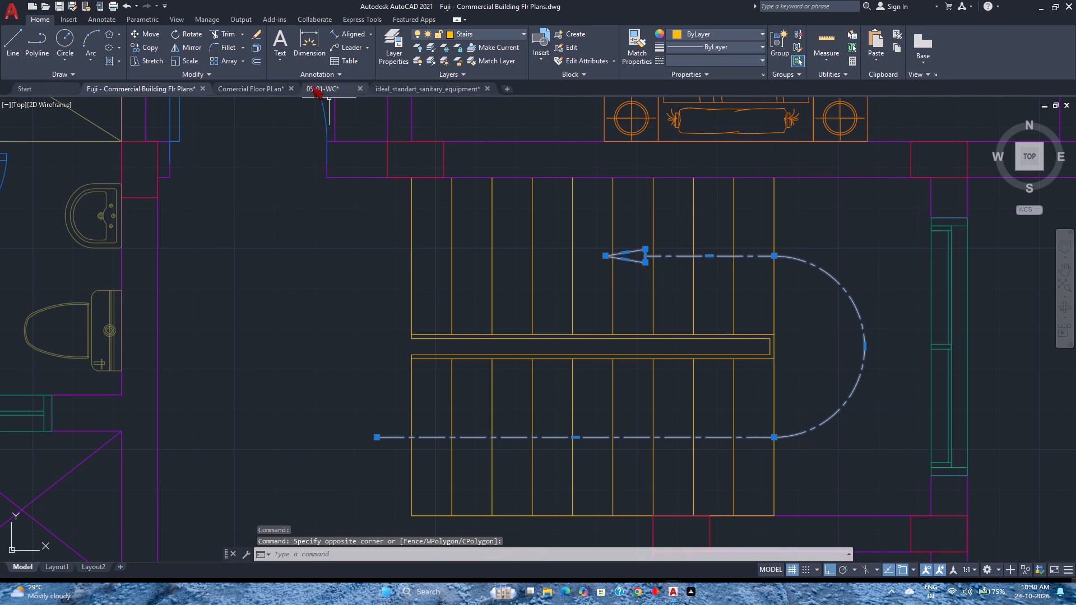
pyautogui.click(176, 49)
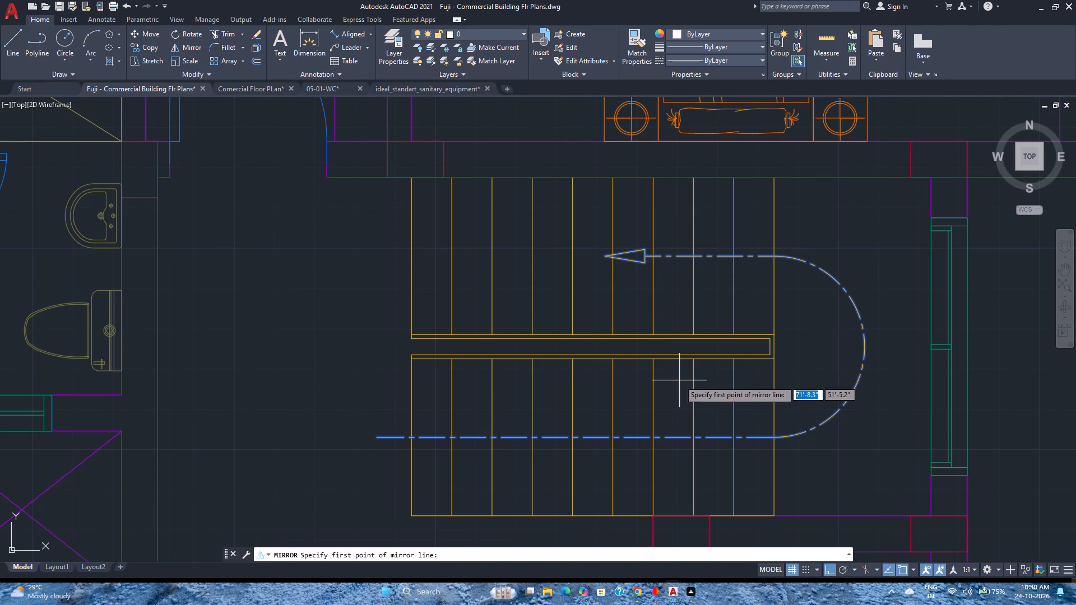
pyautogui.scroll(3, 769, 339)
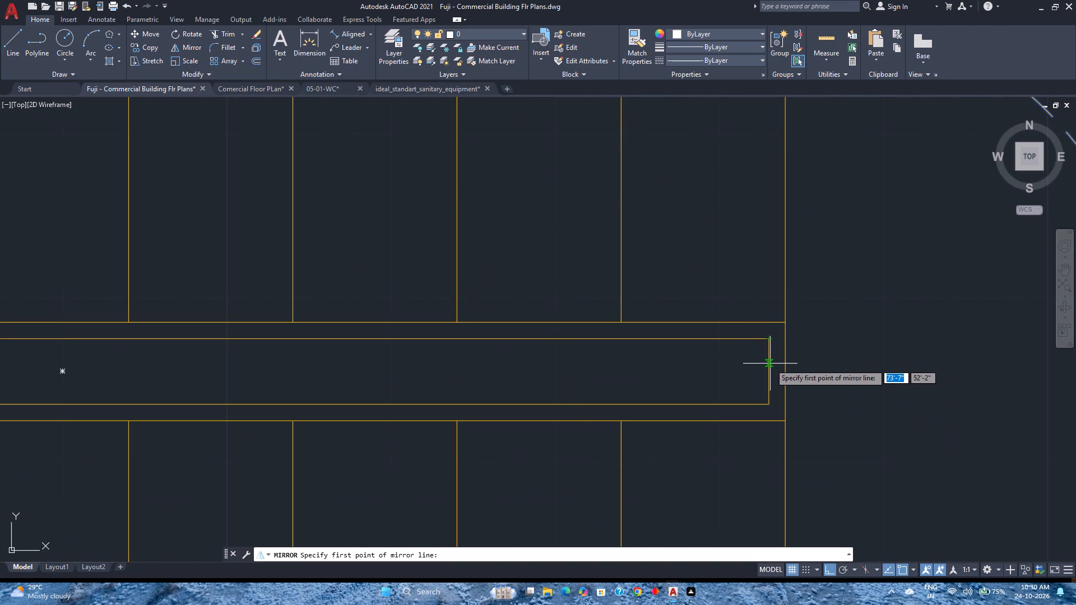
pyautogui.click(769, 373)
pyautogui.scroll(-3, 769, 373)
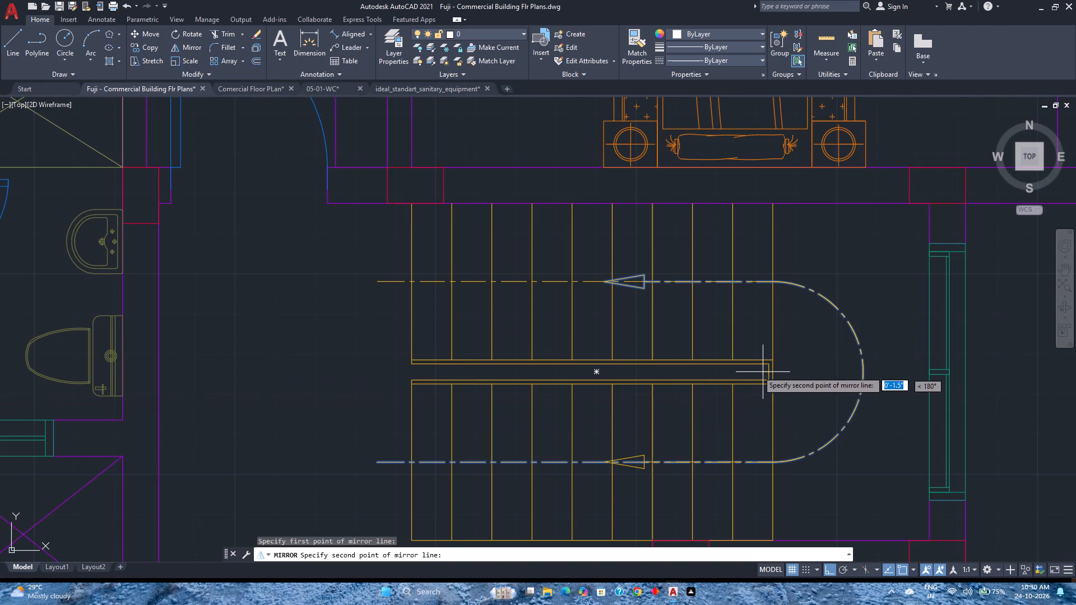
pyautogui.click(684, 370)
pyautogui.moveTo(704, 395); pyautogui.dragTo(684, 370)
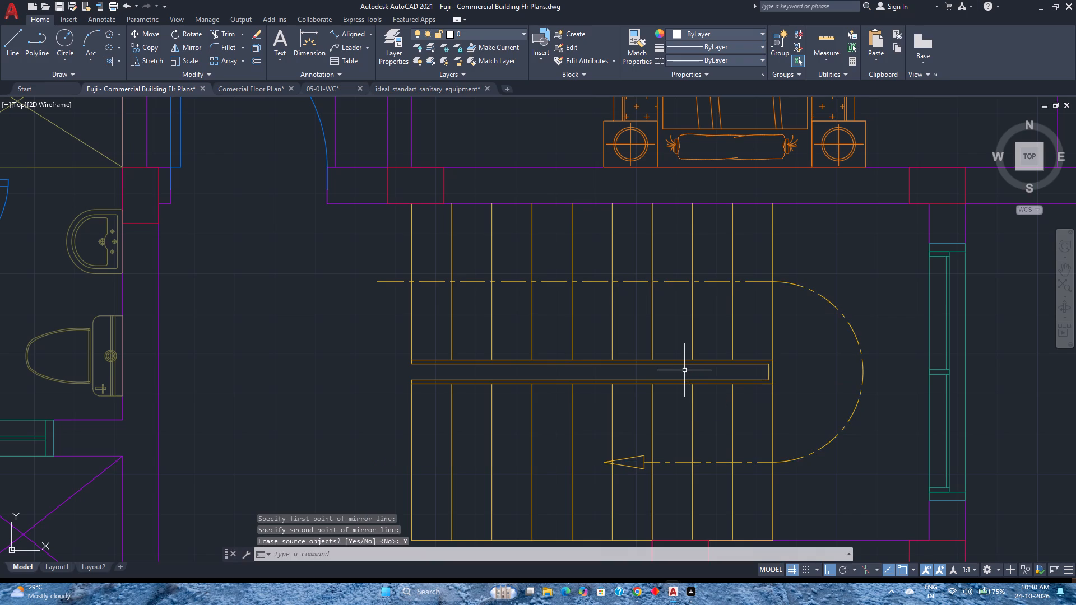
# Save the floor plan drawing.
pyautogui.scroll(-3, 486, 360)
pyautogui.moveTo(486, 360); pyautogui.dragTo(591, 376, button='middle')
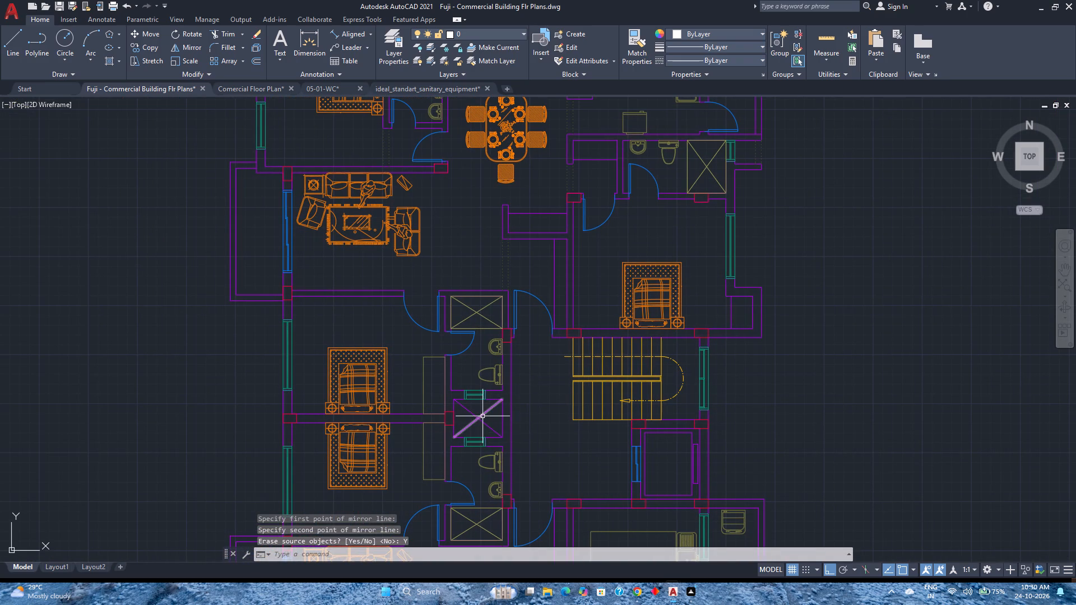
pyautogui.hotkey('ctrl', 's')
# Review the whole floor plan, including the staircase, the central bedrooms and toilets, and the lower apartment's kitchen.
pyautogui.scroll(-1, 483, 407)
pyautogui.moveTo(486, 403); pyautogui.dragTo(512, 362, button='middle')
pyautogui.middleClick(512, 362)
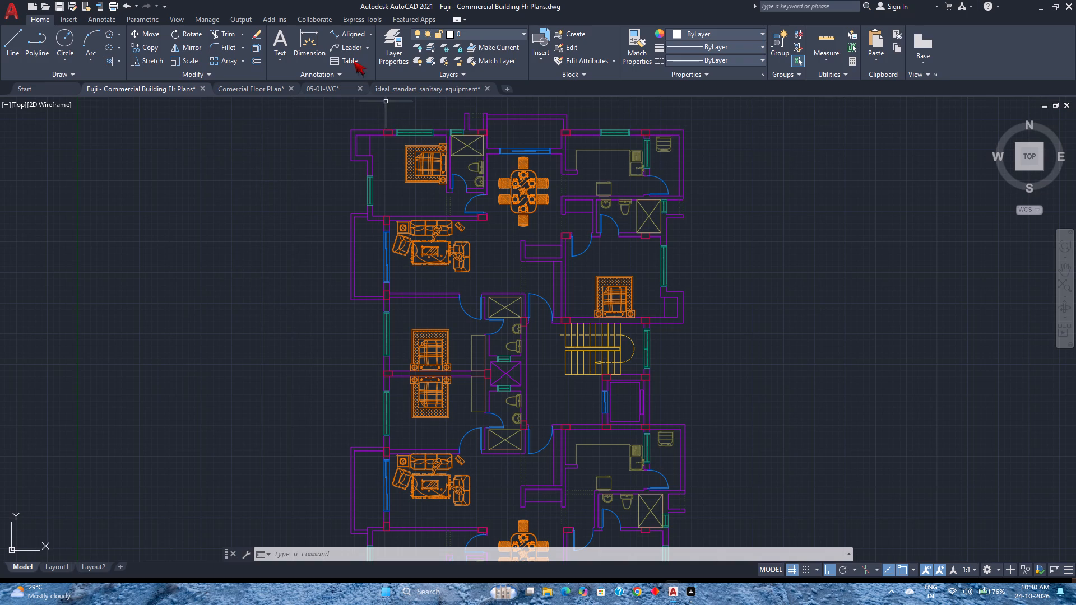
pyautogui.scroll(-1, 667, 304)
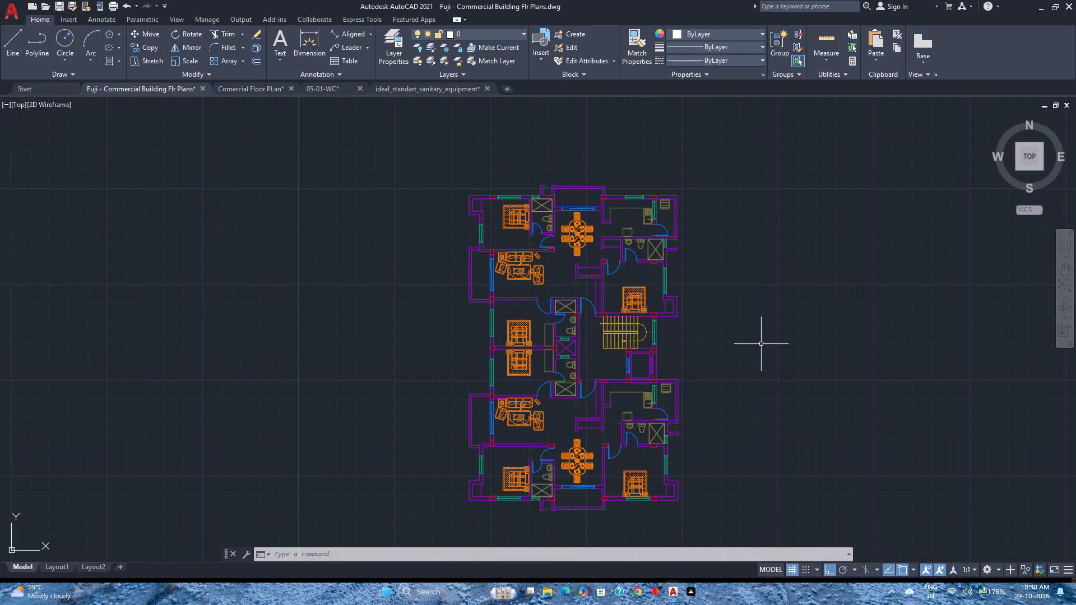
pyautogui.scroll(1, 837, 297)
pyautogui.moveTo(597, 308); pyautogui.dragTo(602, 282, button='middle')
pyautogui.middleClick(602, 282)
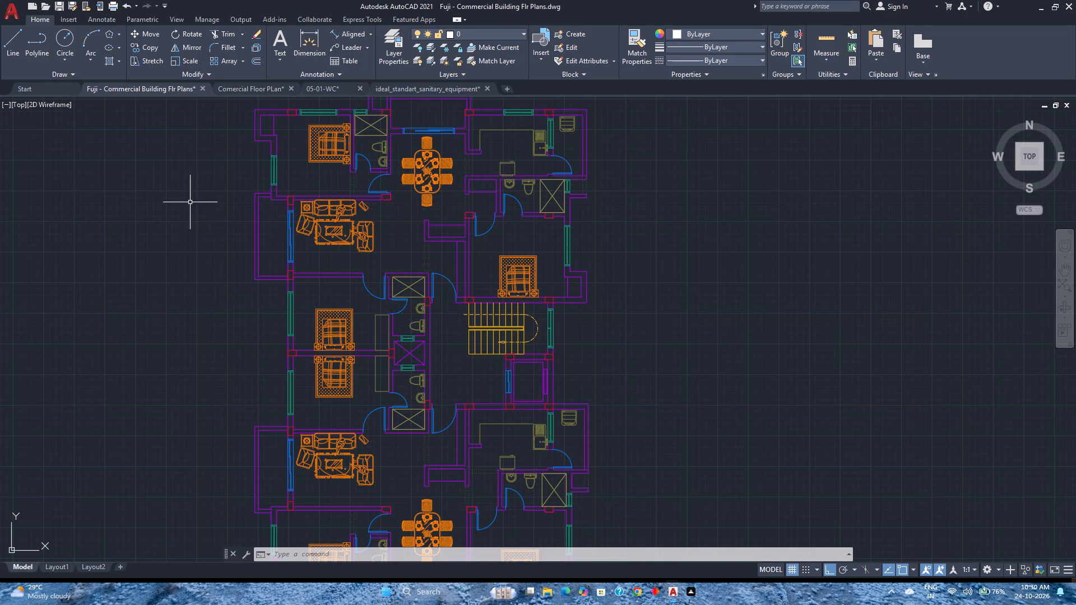
pyautogui.scroll(2, 437, 413)
pyautogui.scroll(-2, 439, 411)
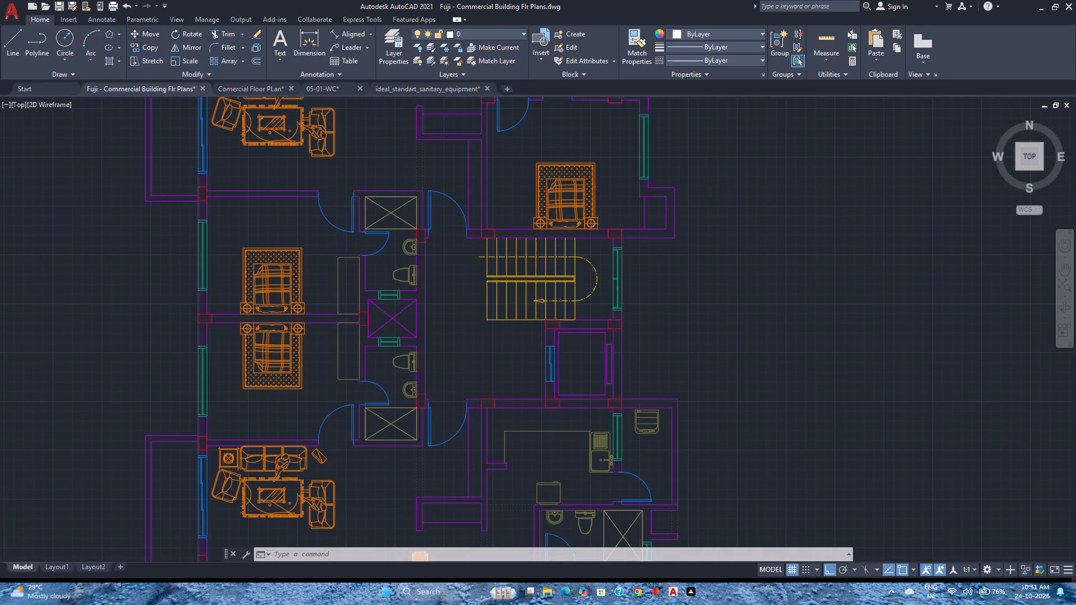
pyautogui.moveTo(439, 411); pyautogui.dragTo(454, 399, button='middle')
pyautogui.scroll(-2, 454, 399)
pyautogui.scroll(2, 464, 432)
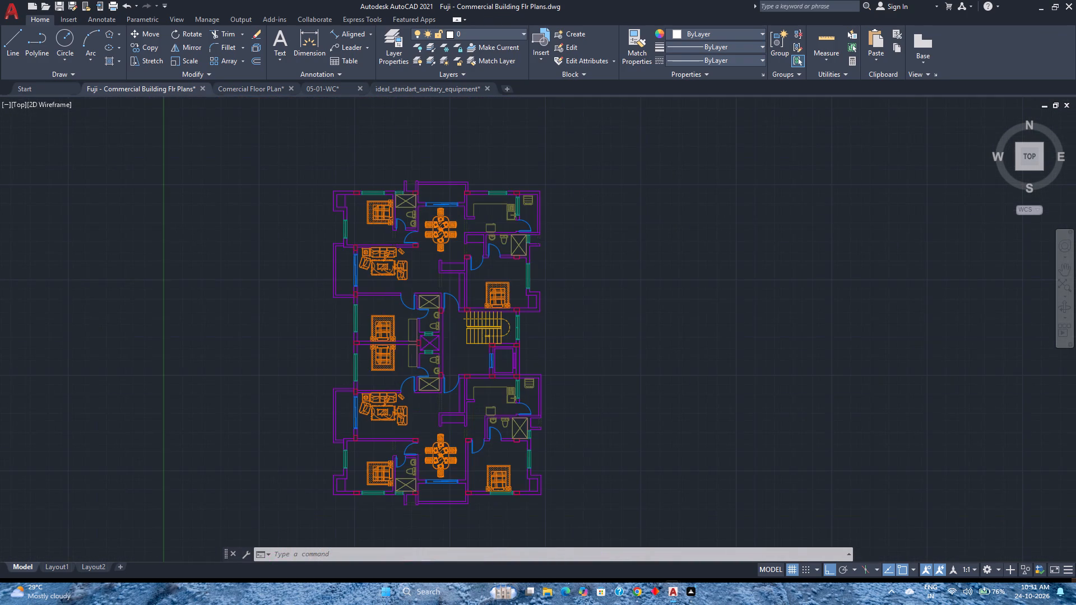
pyautogui.scroll(3, 463, 428)
pyautogui.scroll(-2, 463, 421)
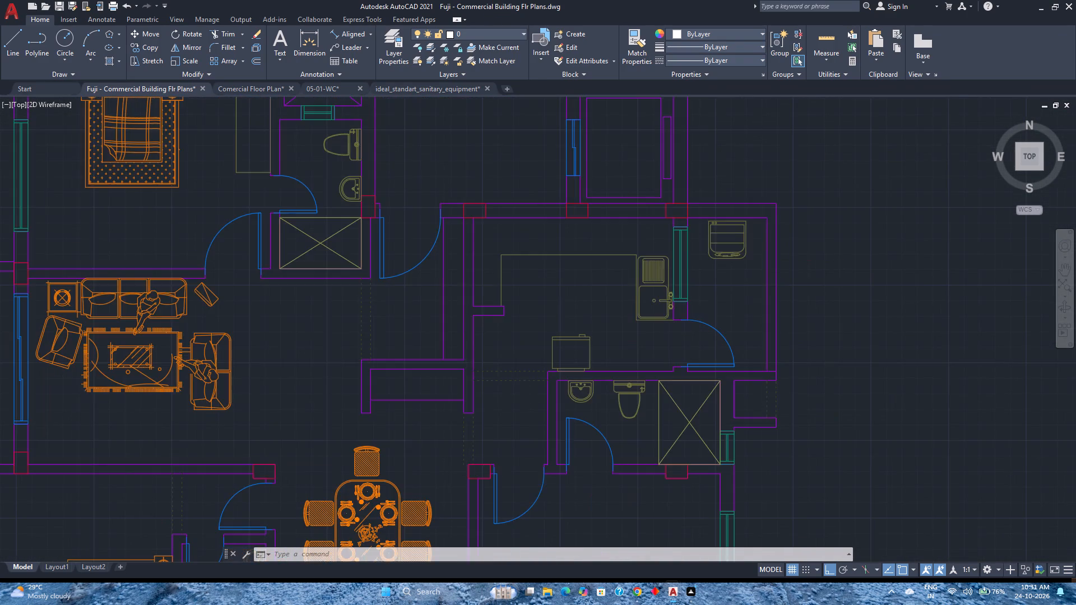
pyautogui.scroll(-2, 463, 421)
pyautogui.scroll(2, 449, 360)
pyautogui.moveTo(451, 360); pyautogui.dragTo(525, 404, button='middle')
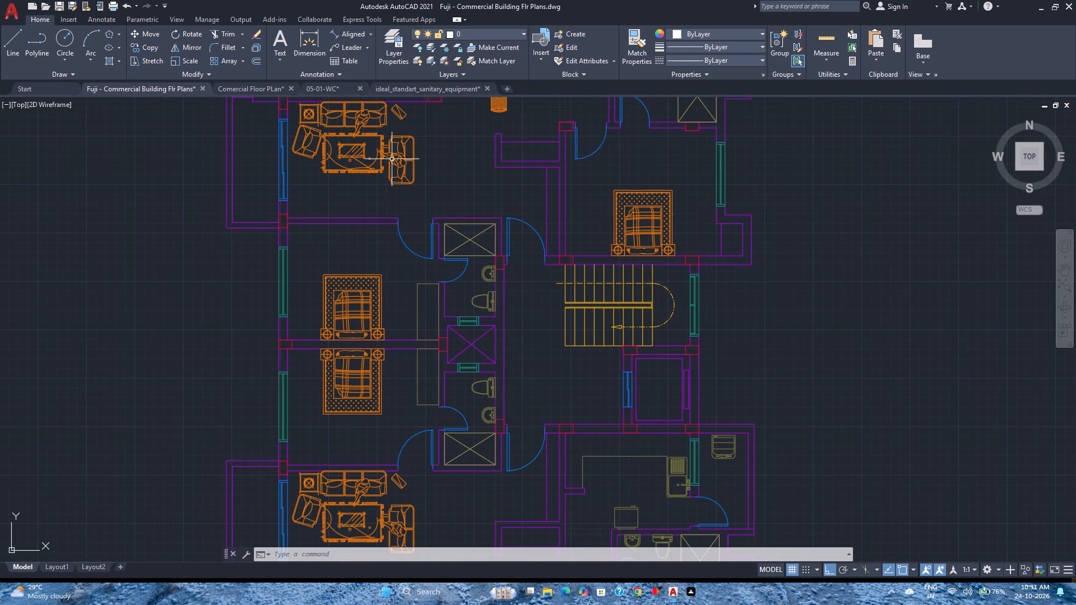
# Browse the recent documents on the Start page for furniture and fixture block drawings.
pyautogui.click(39, 86)
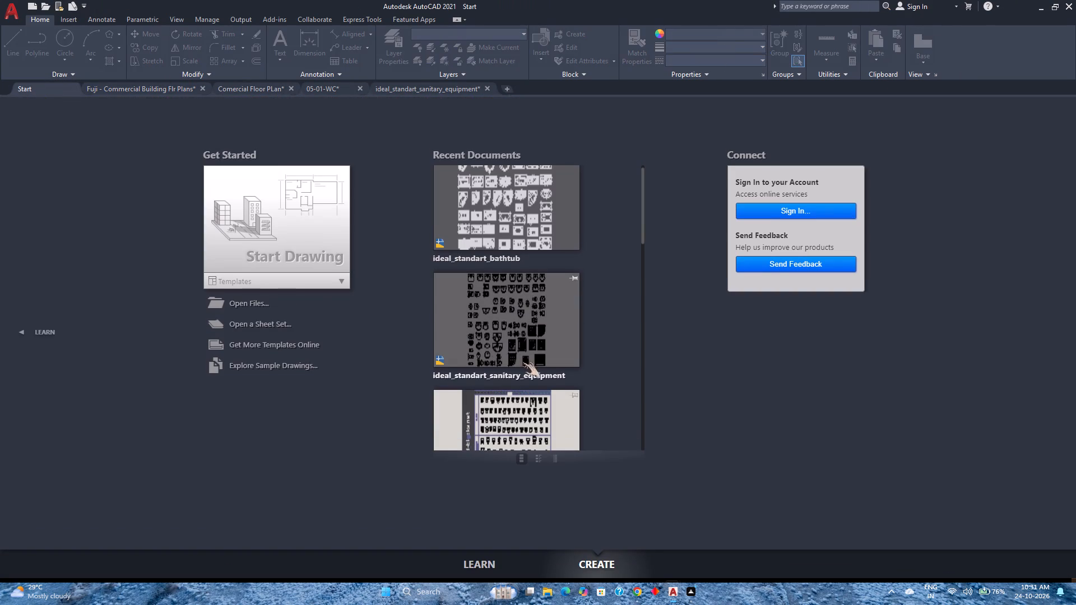
pyautogui.scroll(-3, 469, 252)
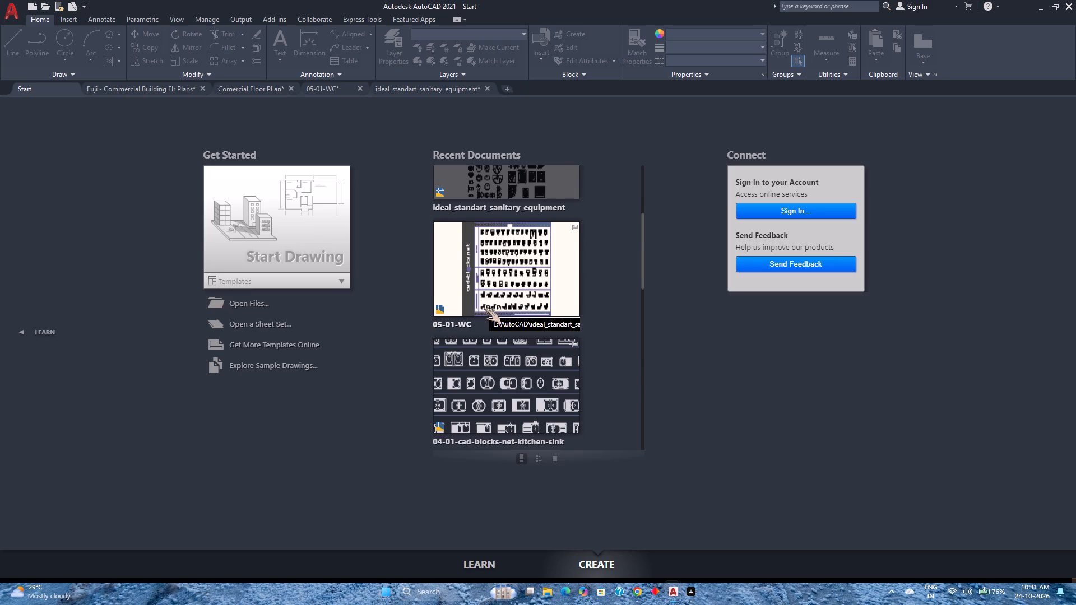
pyautogui.scroll(-2, 484, 308)
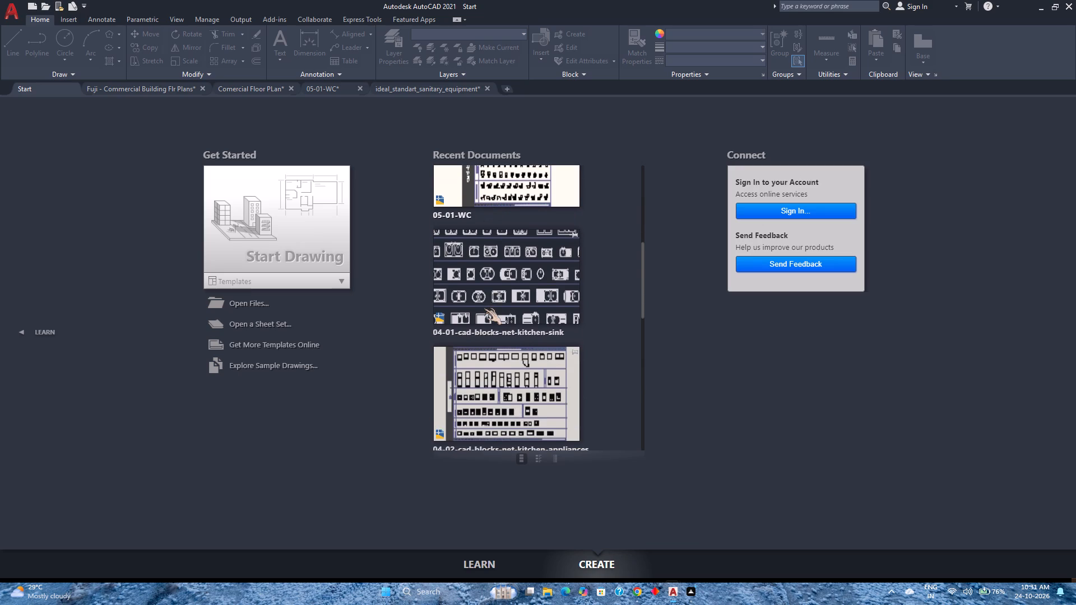
pyautogui.scroll(-2, 484, 308)
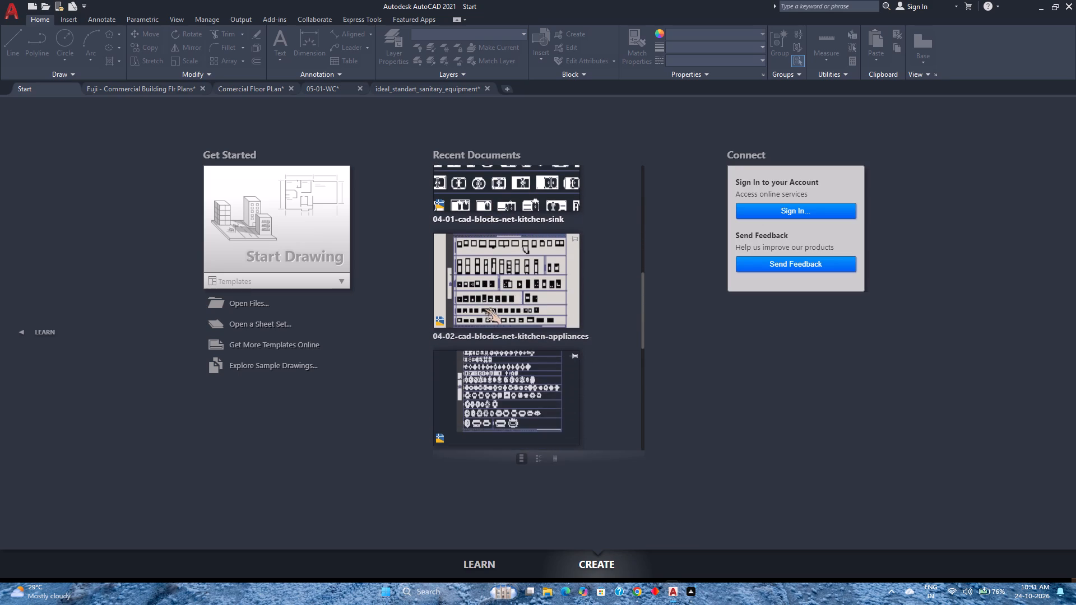
pyautogui.scroll(-1, 484, 308)
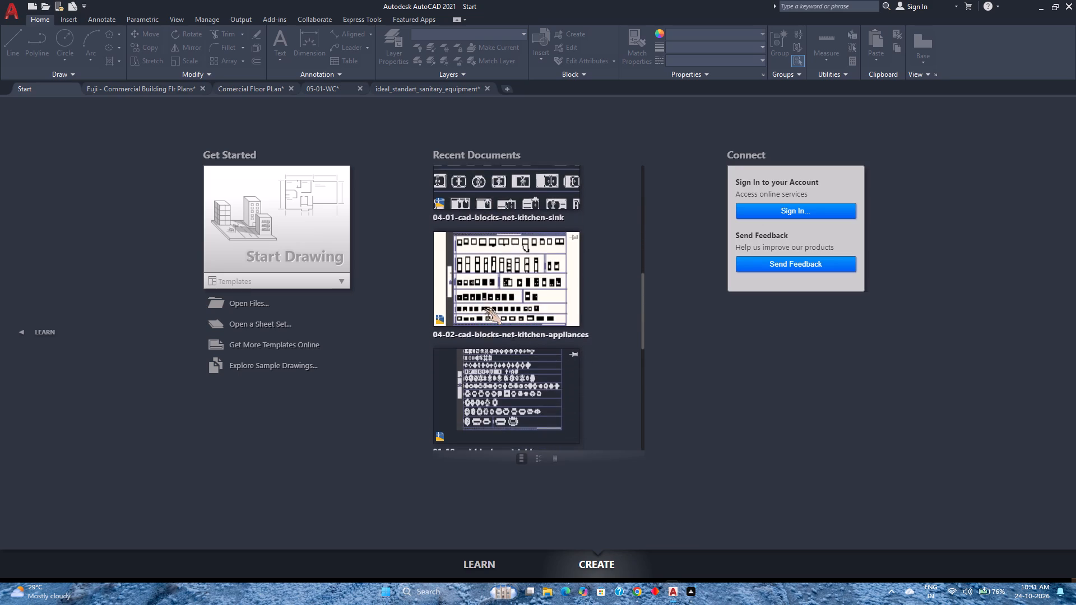
pyautogui.scroll(-4, 484, 308)
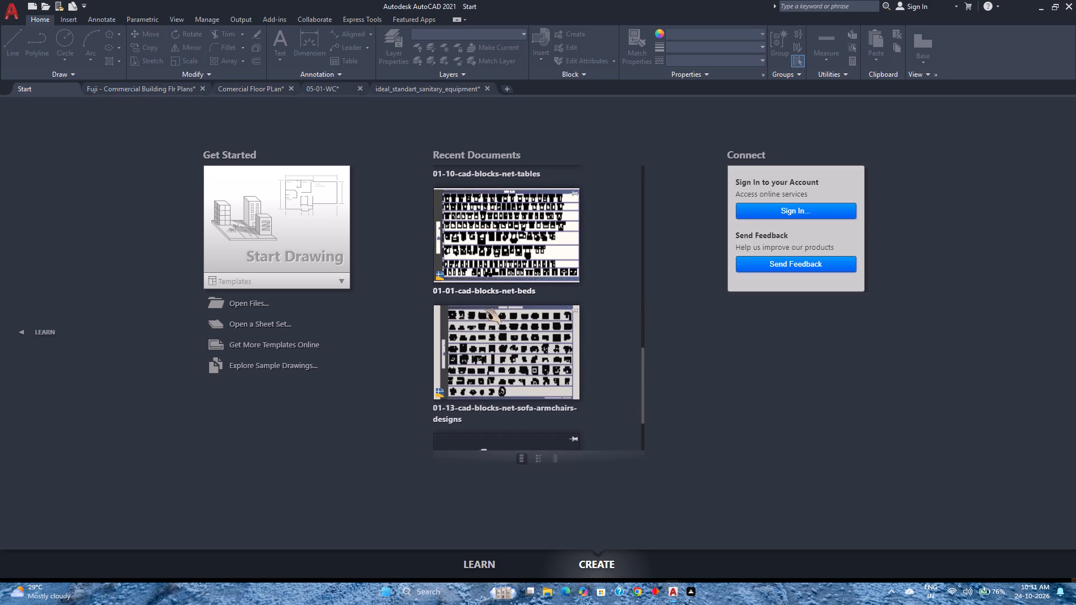
# Preview the block drawings in the AutoCAD folder and open 04-03-cad-blocks-net-rangues.
pyautogui.click(259, 304)
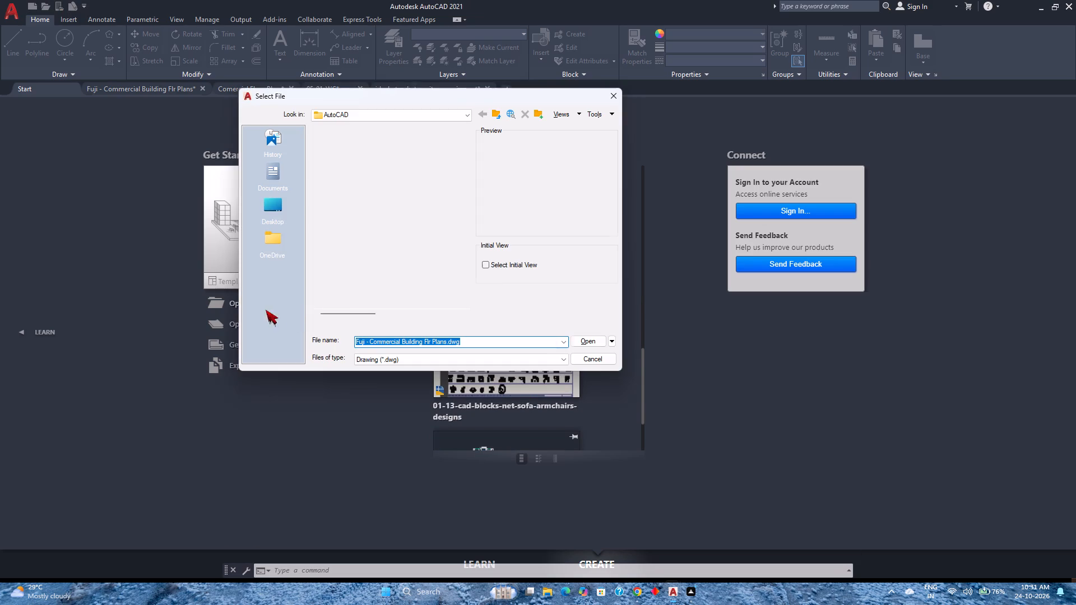
pyautogui.scroll(1, 349, 254)
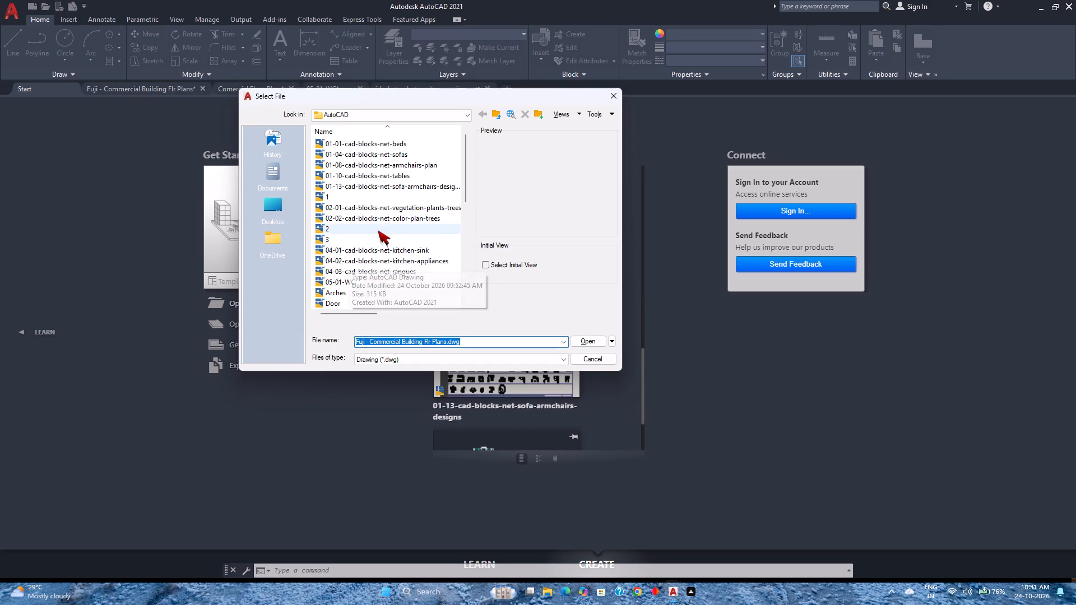
pyautogui.click(396, 207)
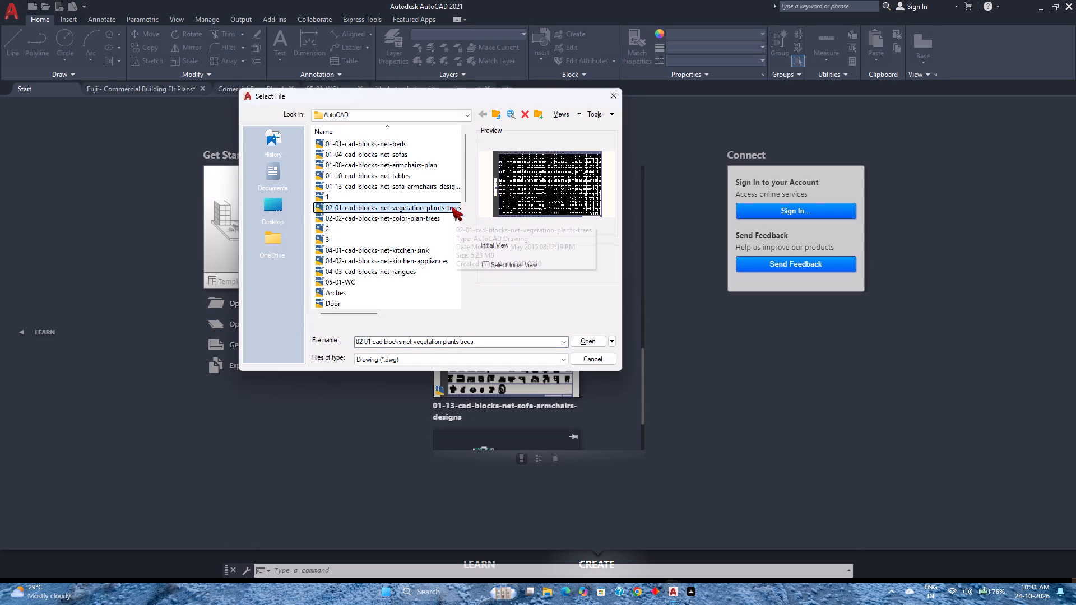
pyautogui.click(425, 189)
pyautogui.scroll(1, 425, 189)
pyautogui.click(395, 196)
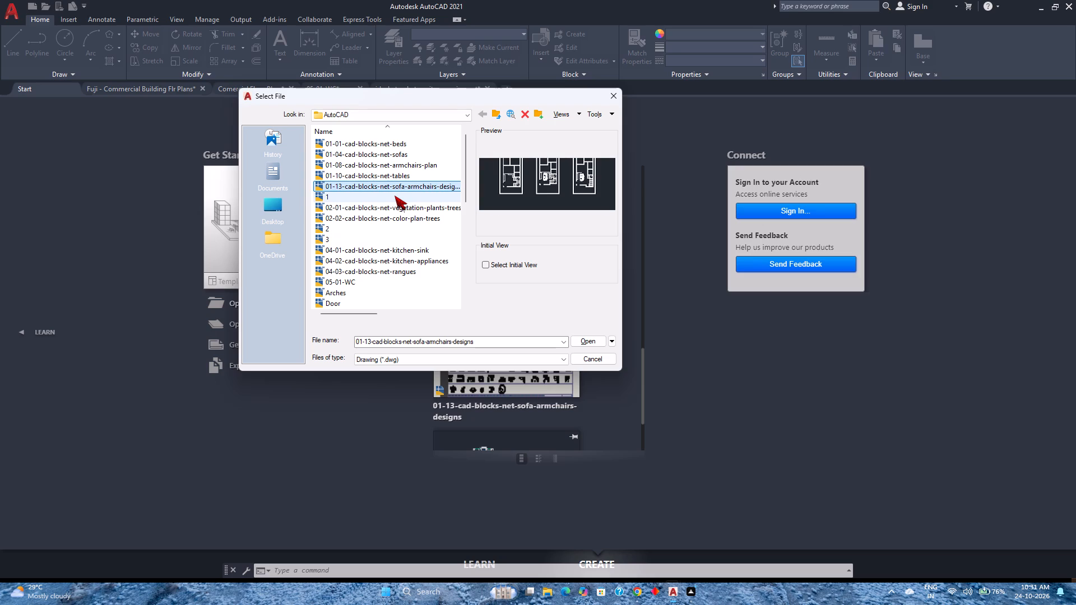
pyautogui.click(410, 175)
pyautogui.scroll(3, 410, 178)
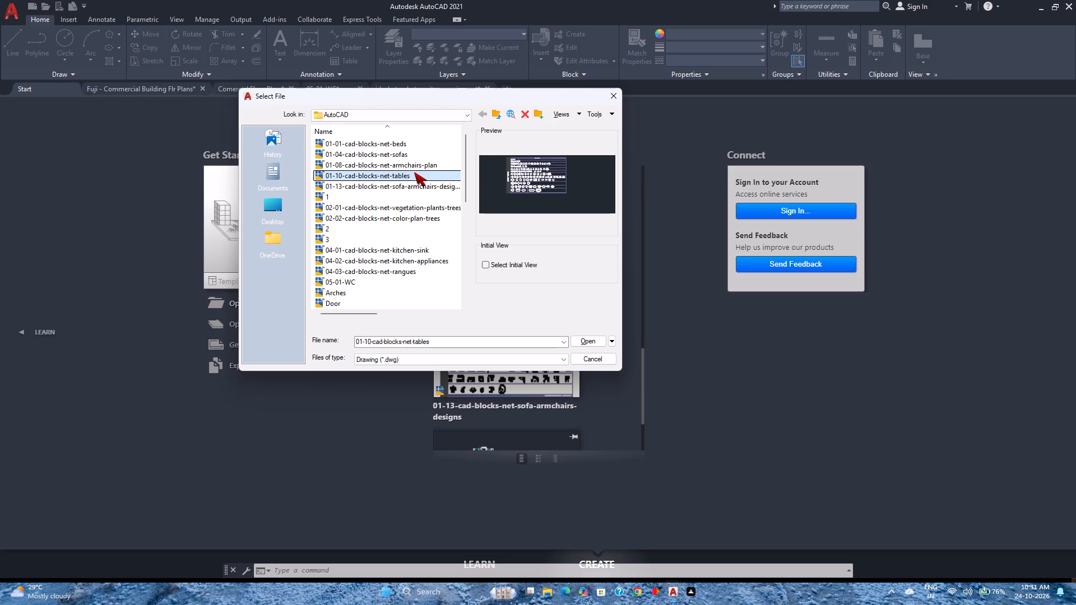
pyautogui.click(418, 168)
pyautogui.scroll(2, 400, 215)
pyautogui.click(380, 264)
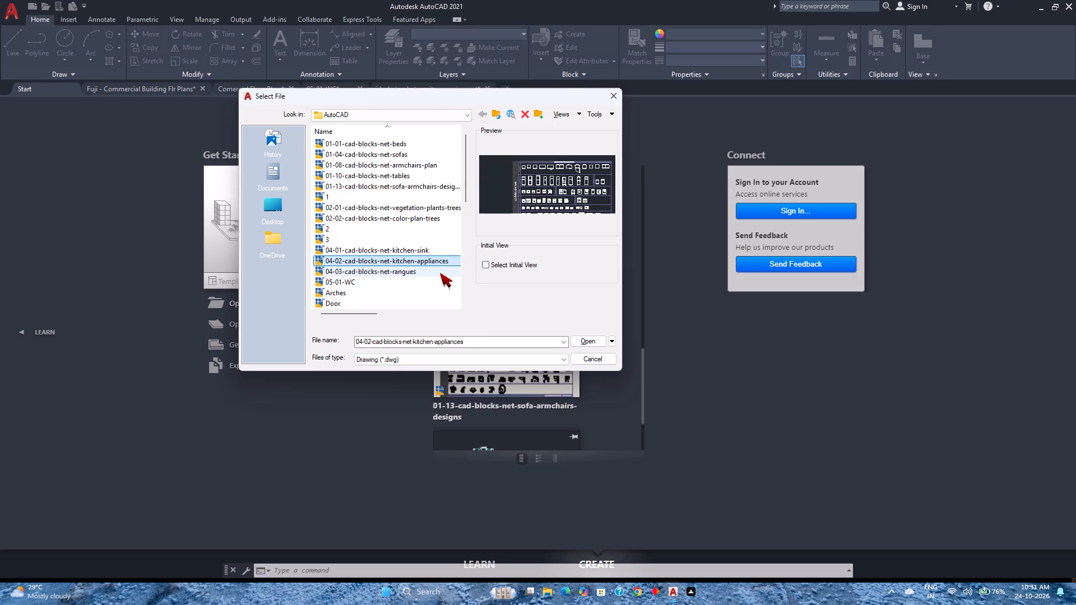
pyautogui.click(398, 272)
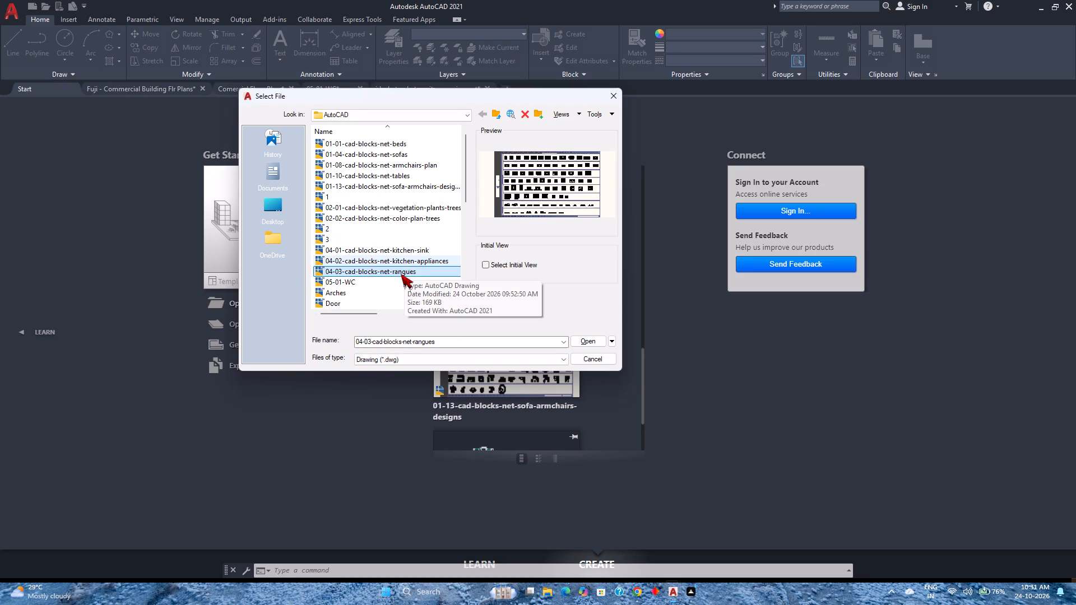
pyautogui.click(590, 343)
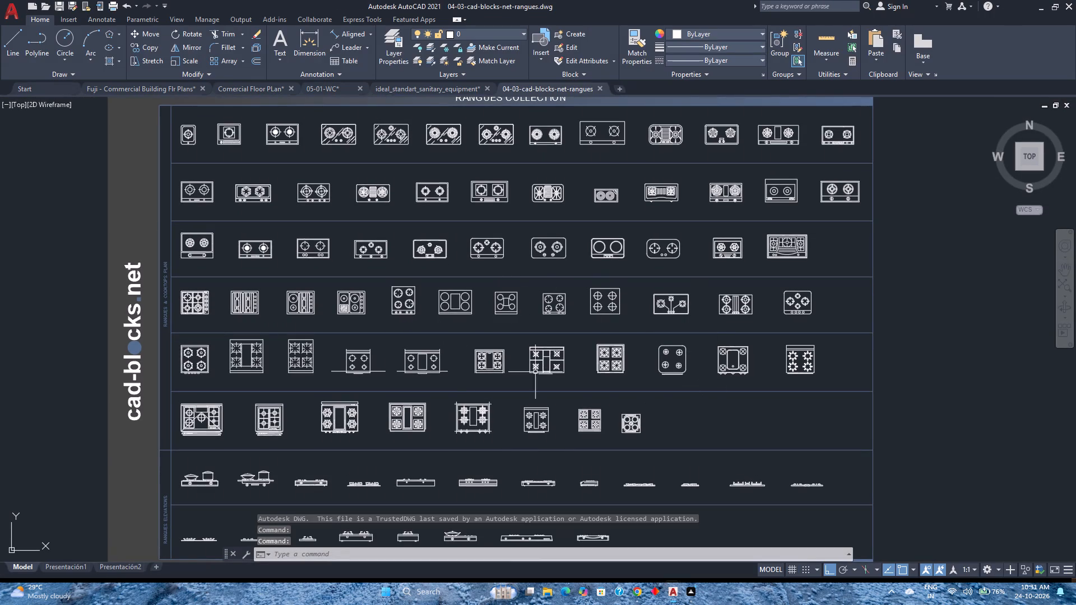
# Examine the range and cooktop plan blocks in the Rangues Collection for one that suits the kitchens.
pyautogui.scroll(1, 463, 311)
pyautogui.scroll(-1, 463, 311)
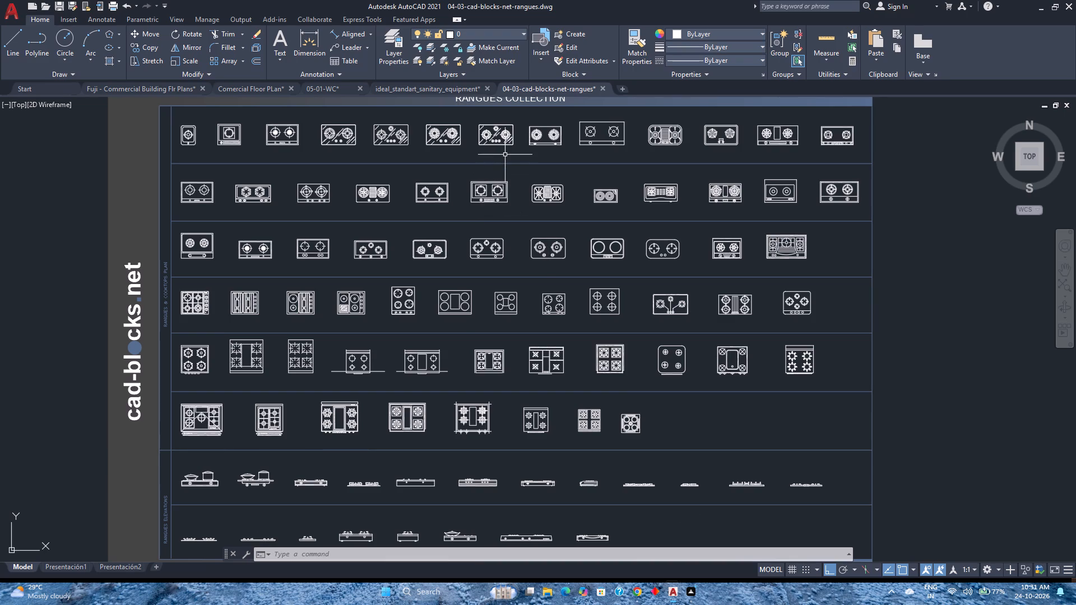
pyautogui.moveTo(519, 139); pyautogui.dragTo(567, 209, button='middle')
pyautogui.middleClick(567, 209)
pyautogui.scroll(2, 548, 226)
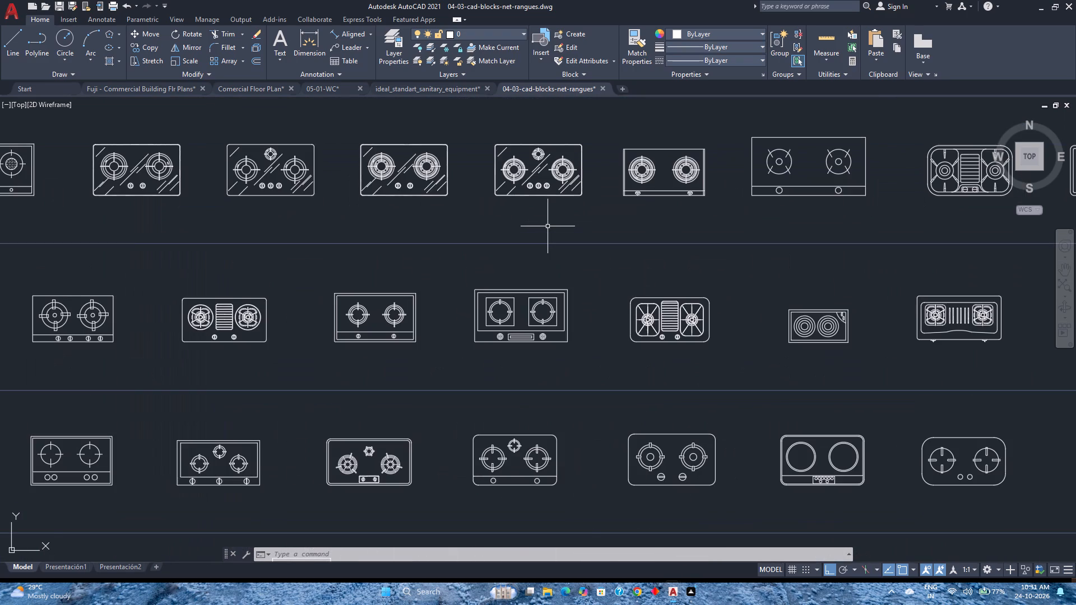
pyautogui.scroll(-1, 548, 222)
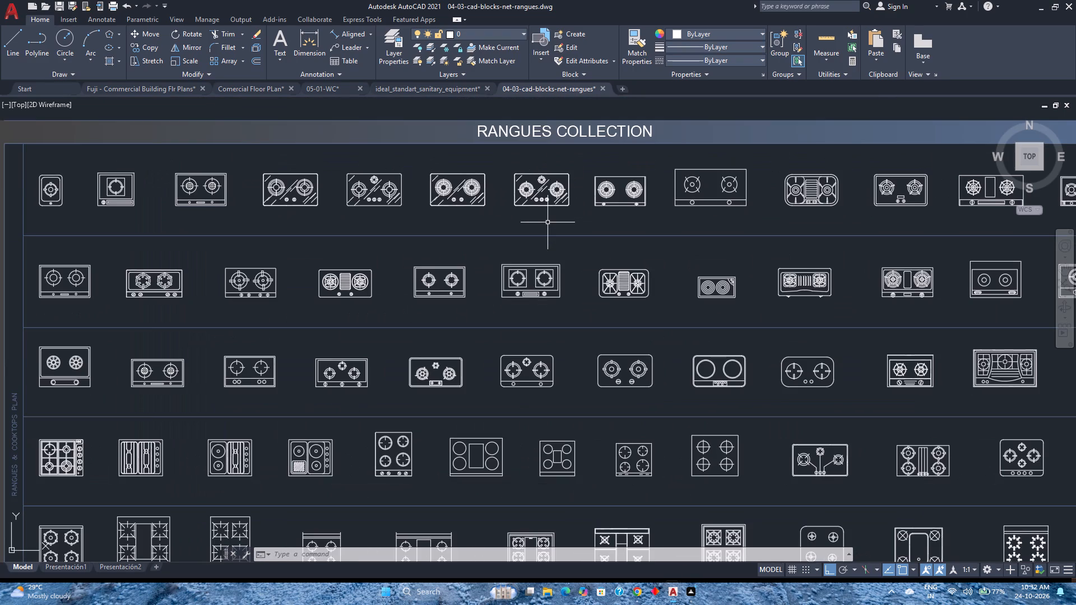
pyautogui.scroll(-1, 548, 222)
pyautogui.scroll(2, 488, 388)
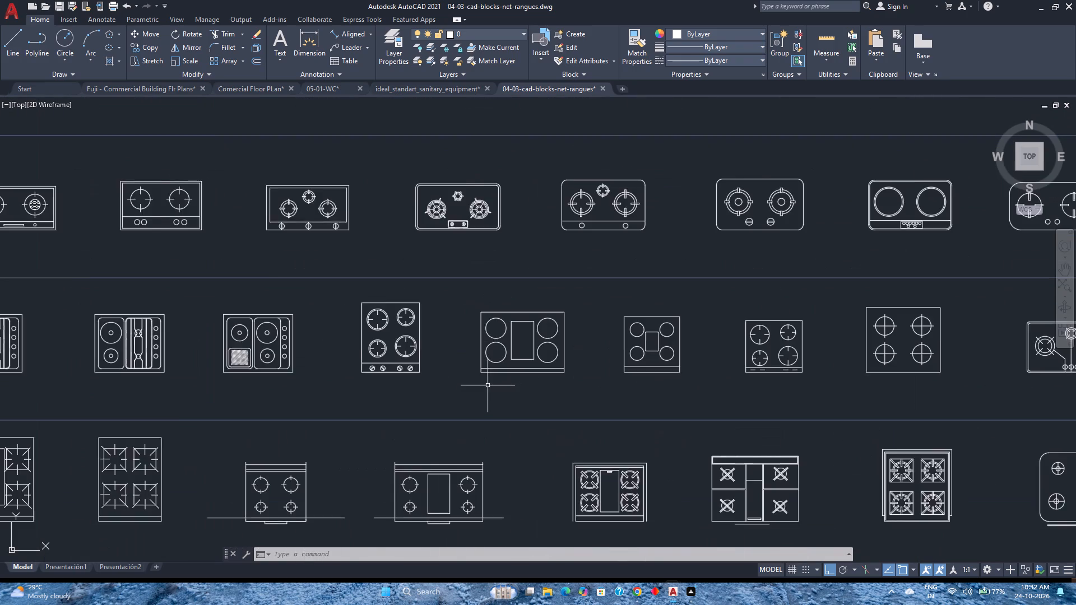
pyautogui.scroll(-2, 487, 380)
pyautogui.scroll(2, 796, 385)
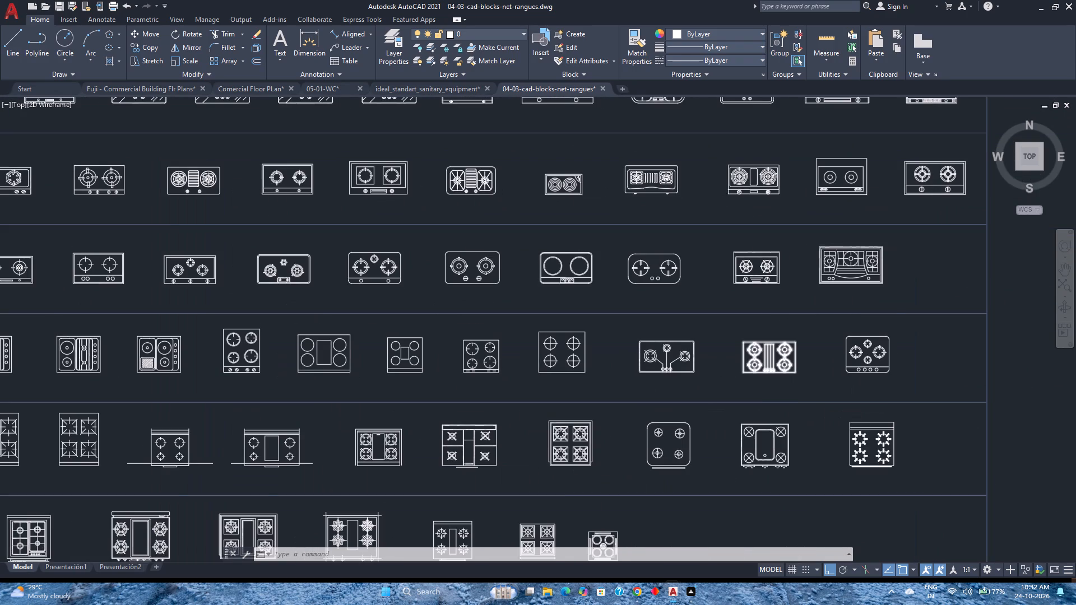
pyautogui.scroll(1, 758, 370)
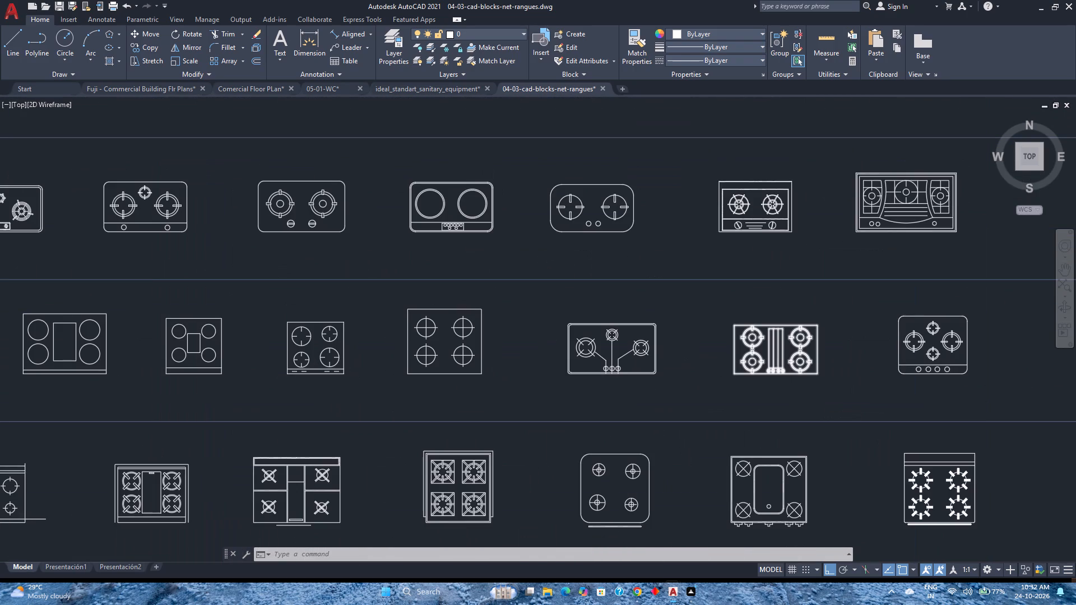
pyautogui.scroll(-1, 758, 370)
pyautogui.scroll(1, 758, 370)
pyautogui.scroll(-1, 758, 370)
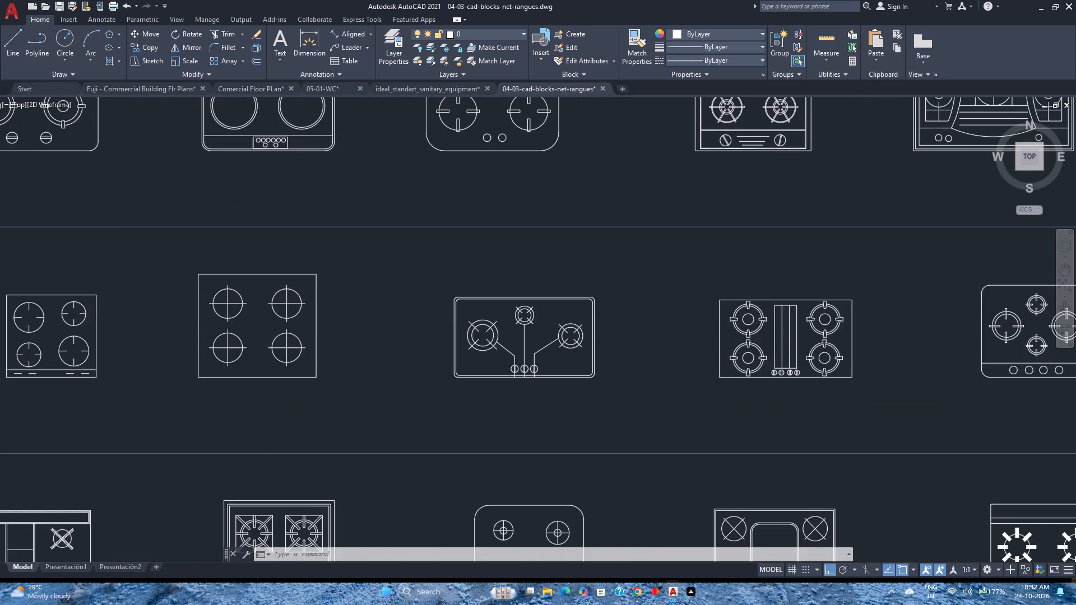
pyautogui.scroll(-1, 758, 370)
pyautogui.moveTo(212, 316); pyautogui.dragTo(443, 281, button='middle')
pyautogui.middleClick(443, 281)
pyautogui.middleClick(443, 281)
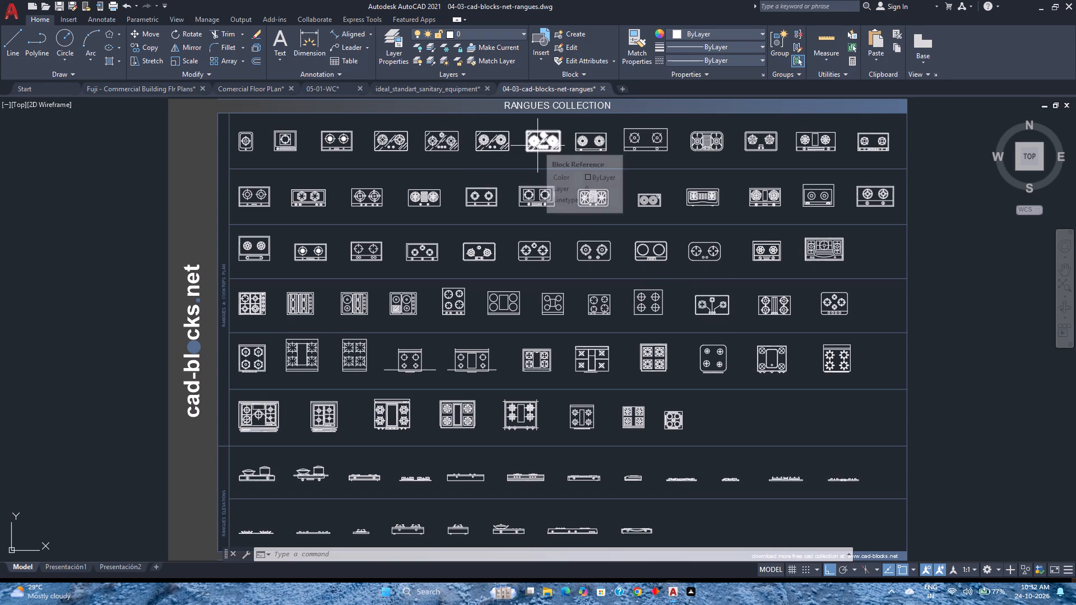
# Copy the three-burner glass cooktop from the collection's first row into the Fuji - Commercial Building Flr Plans drawing, beside the floor plan.
pyautogui.scroll(1, 495, 146)
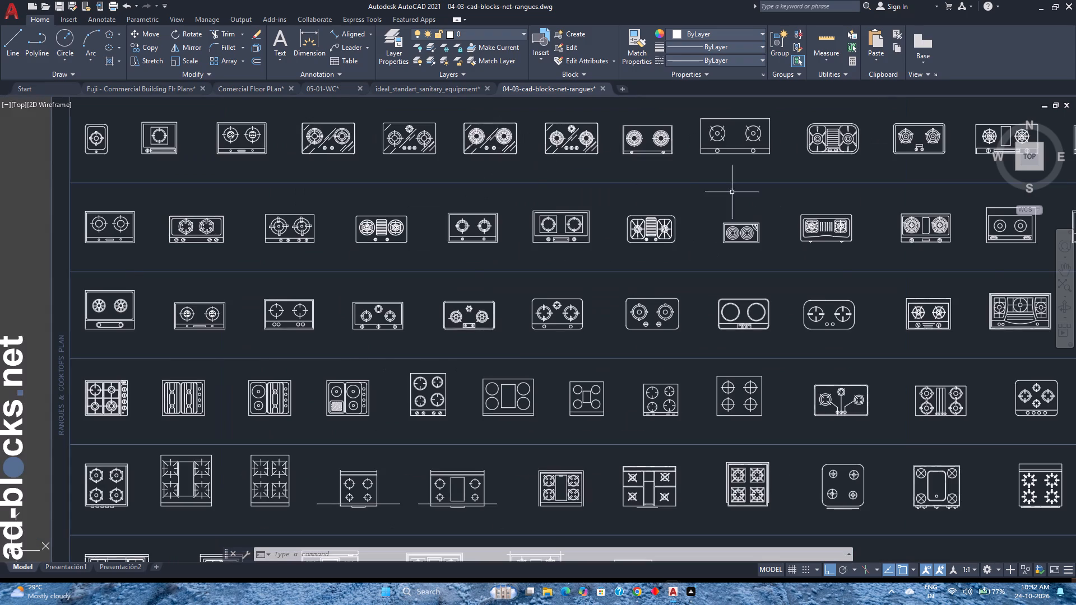
pyautogui.scroll(1, 741, 194)
pyautogui.moveTo(741, 194); pyautogui.dragTo(784, 356, button='middle')
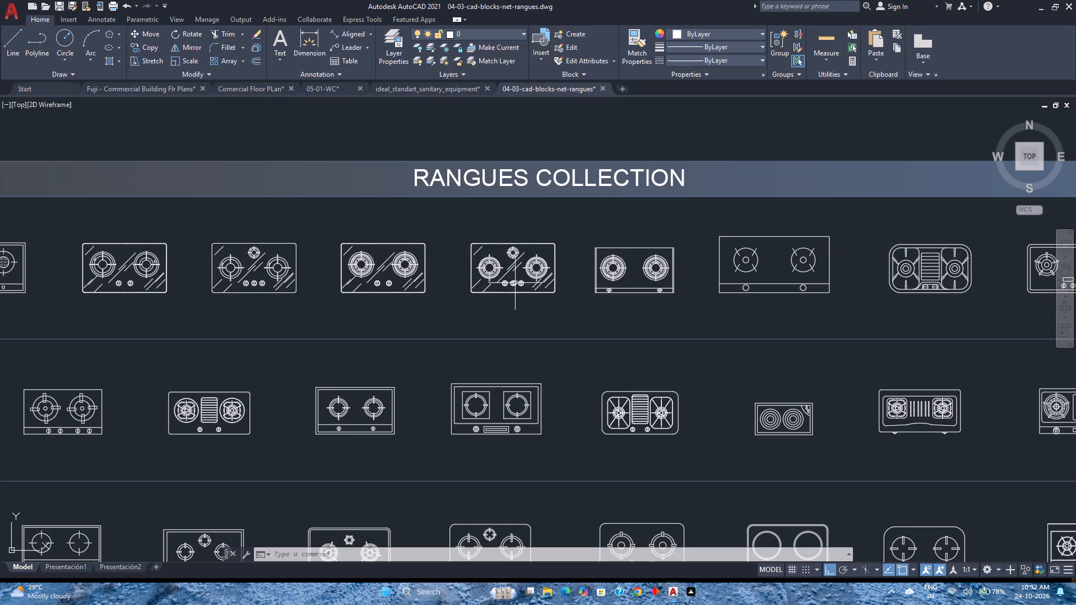
pyautogui.click(515, 283)
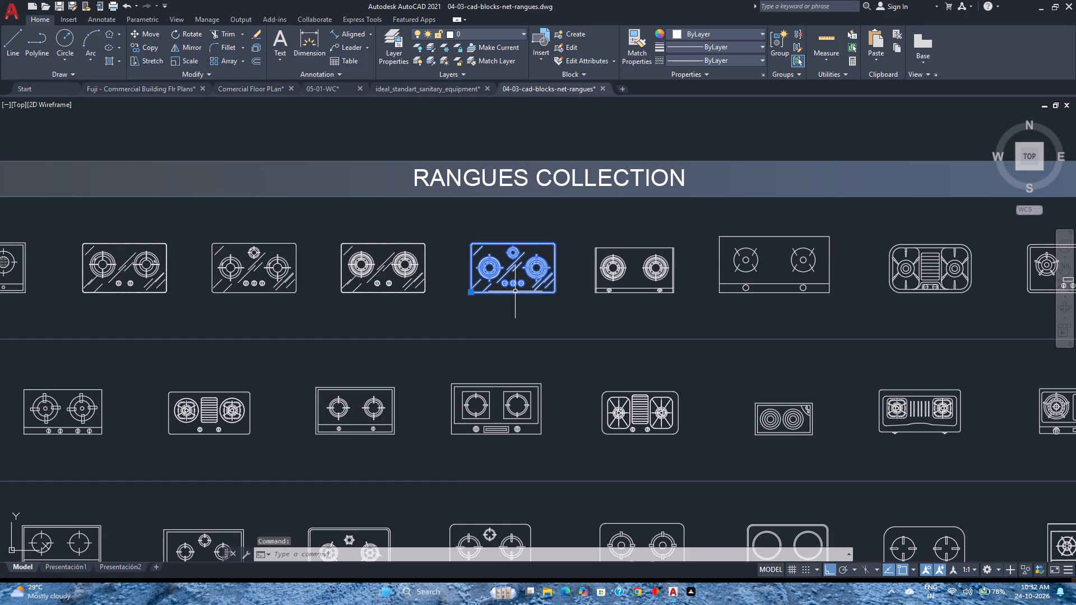
pyautogui.hotkey('ctrl', 'c')
pyautogui.click(159, 83)
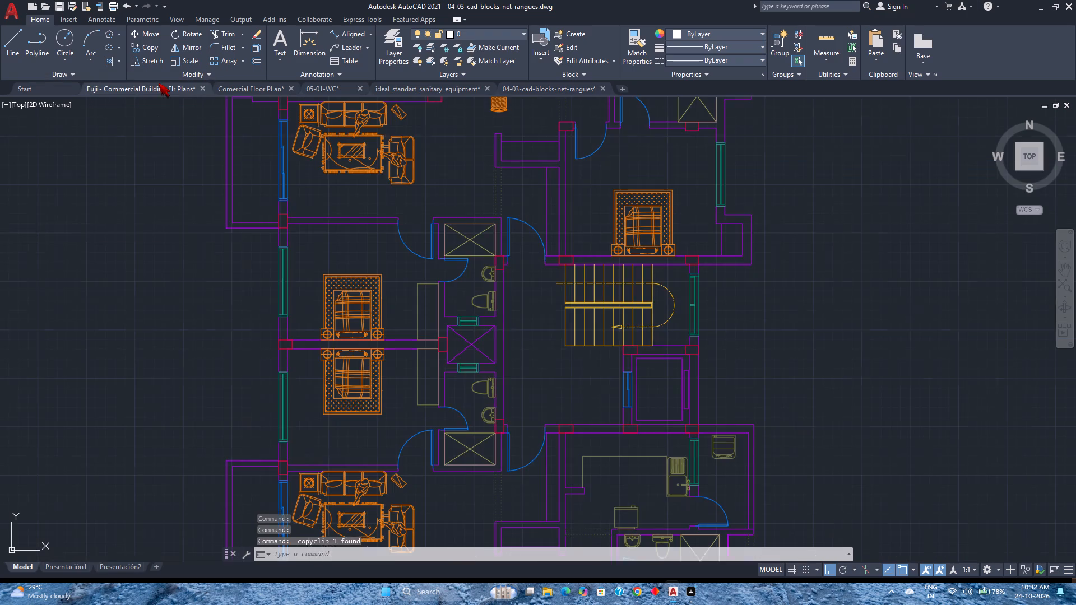
pyautogui.scroll(-2, 276, 304)
pyautogui.hotkey('ctrl', 'v')
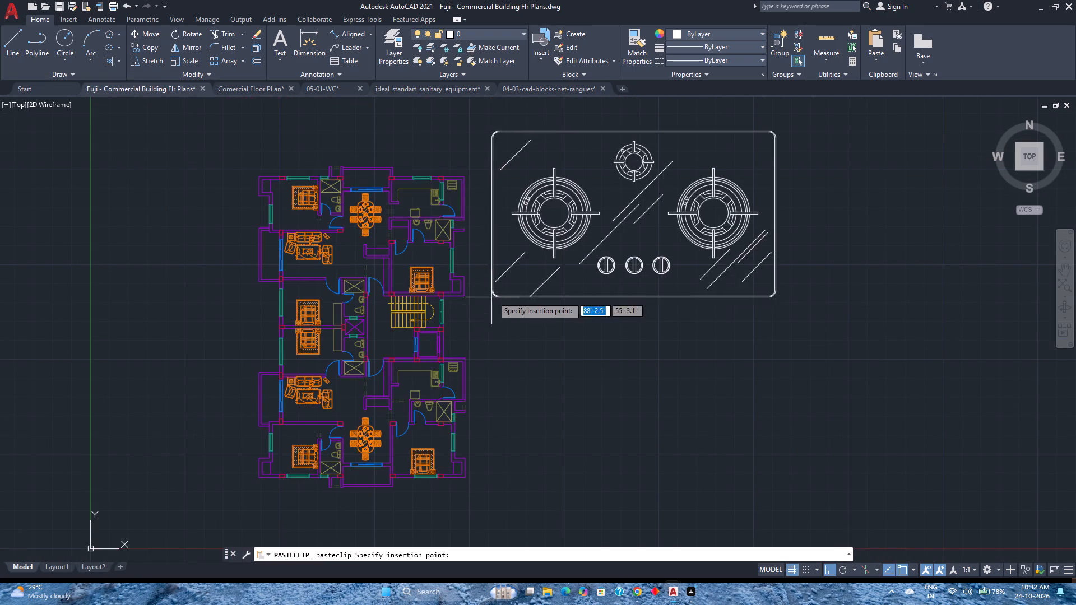
pyautogui.click(517, 376)
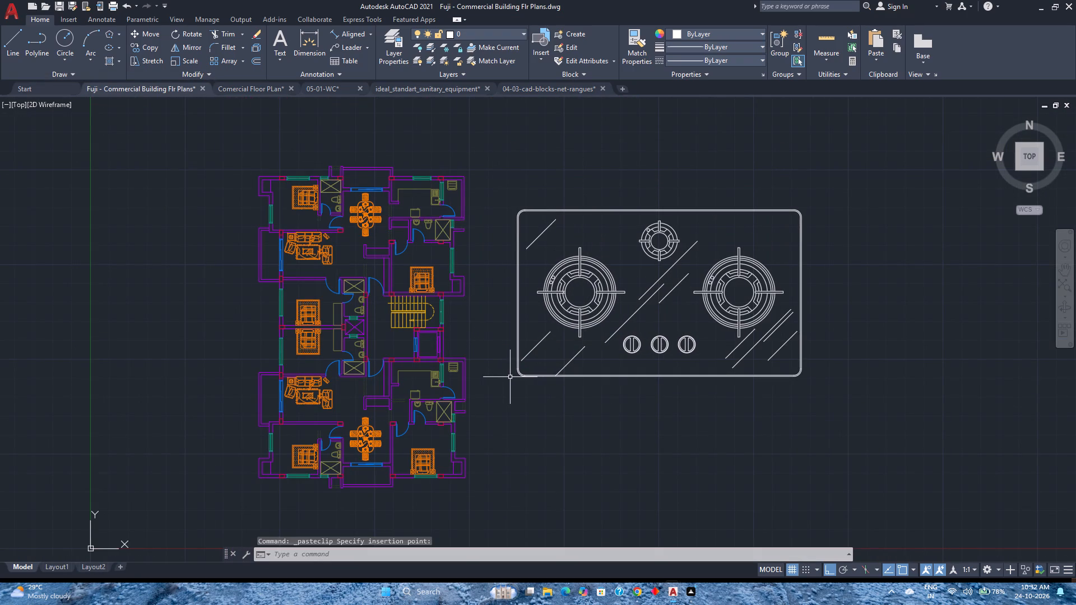
# Draw a horizontal construction line along the lower edge of the pasted cooktop.
pyautogui.scroll(1, 581, 360)
pyautogui.moveTo(572, 302); pyautogui.dragTo(527, 357, button='middle')
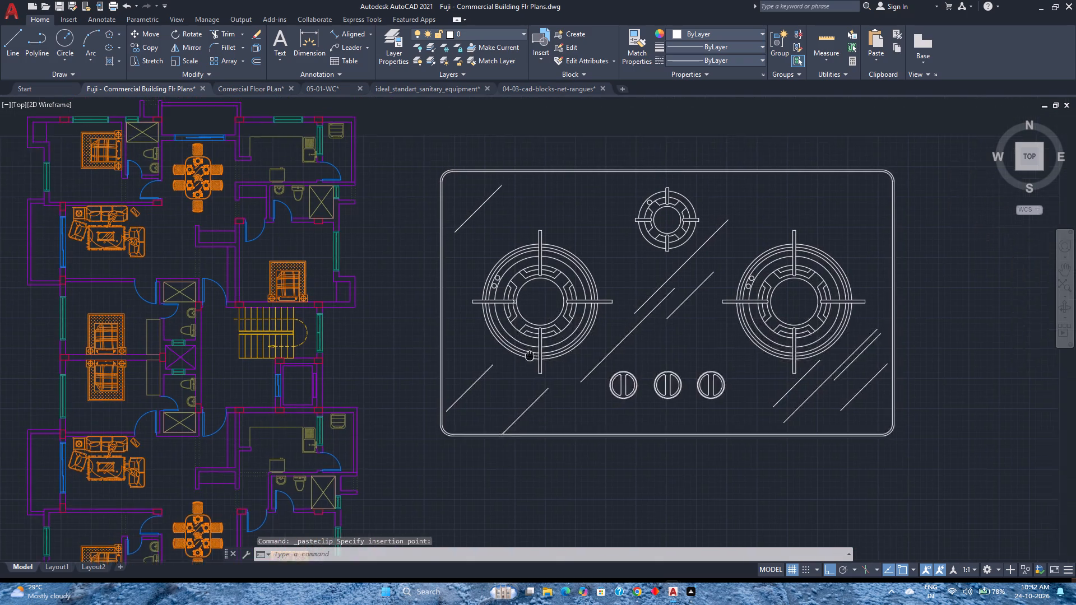
pyautogui.moveTo(527, 357); pyautogui.dragTo(429, 383, button='middle')
pyautogui.middleClick(429, 383)
pyautogui.middleClick(429, 383)
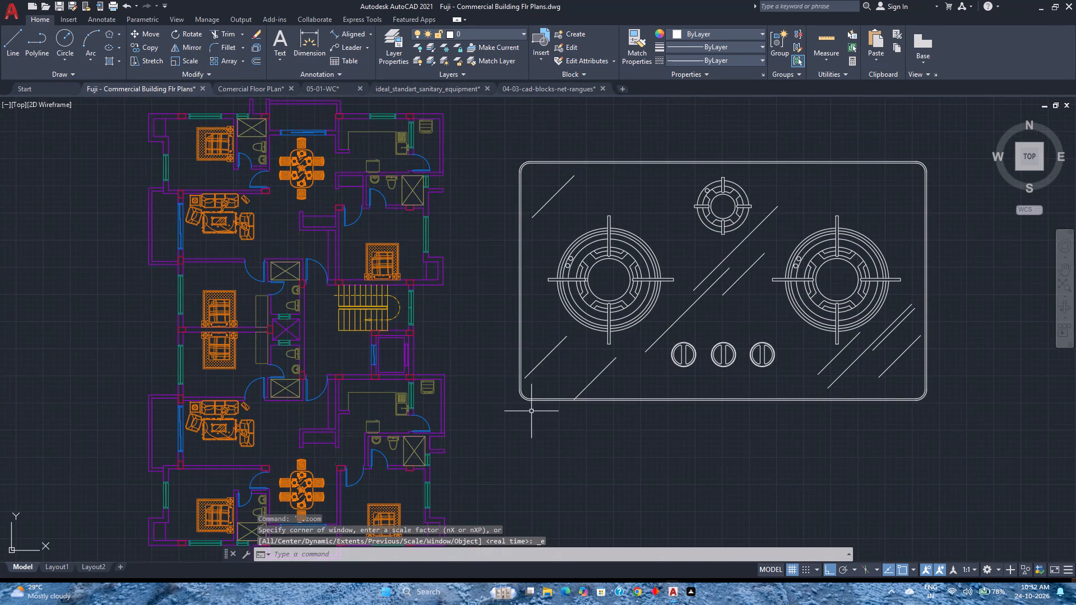
pyautogui.write('xl')
pyautogui.press('Return')
pyautogui.press('h')
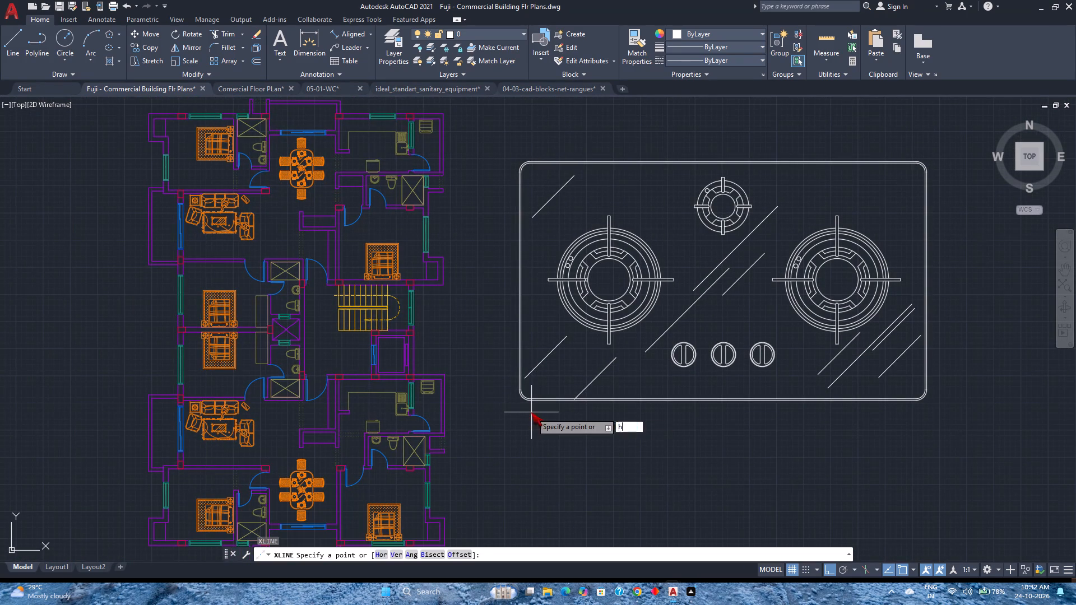
pyautogui.press('Return')
pyautogui.scroll(3, 536, 408)
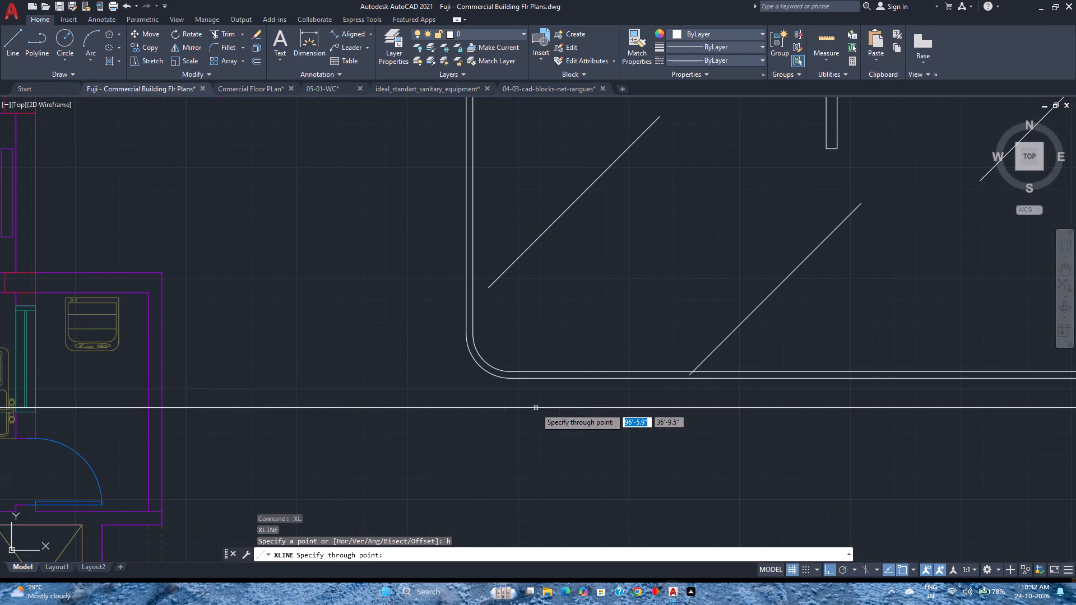
pyautogui.click(510, 381)
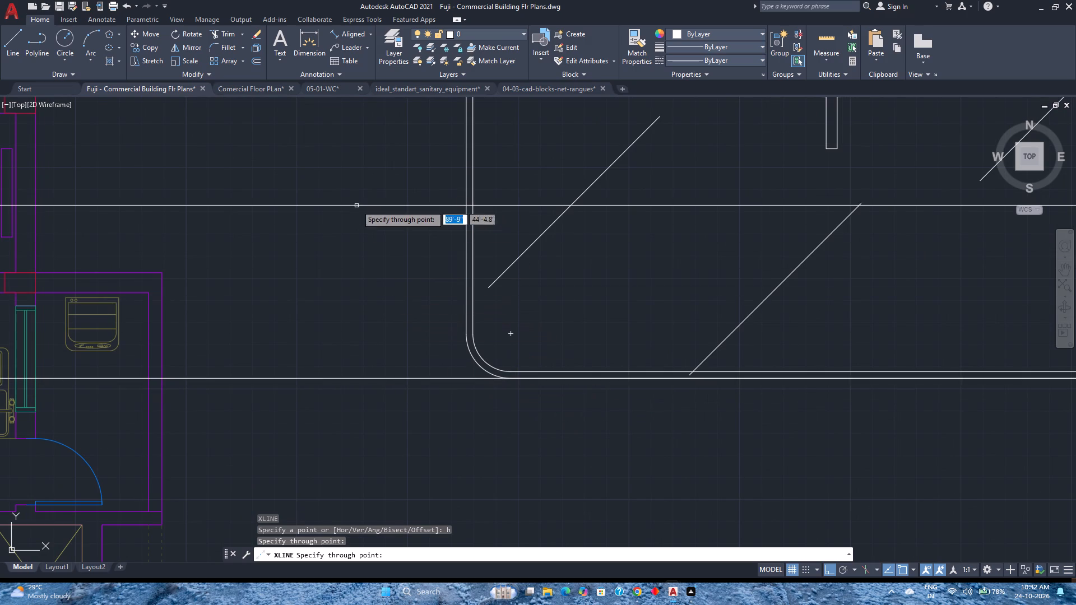
pyautogui.press('Escape')
# Offset the horizontal construction line 1'8" upward into the cooktop.
pyautogui.click(252, 57)
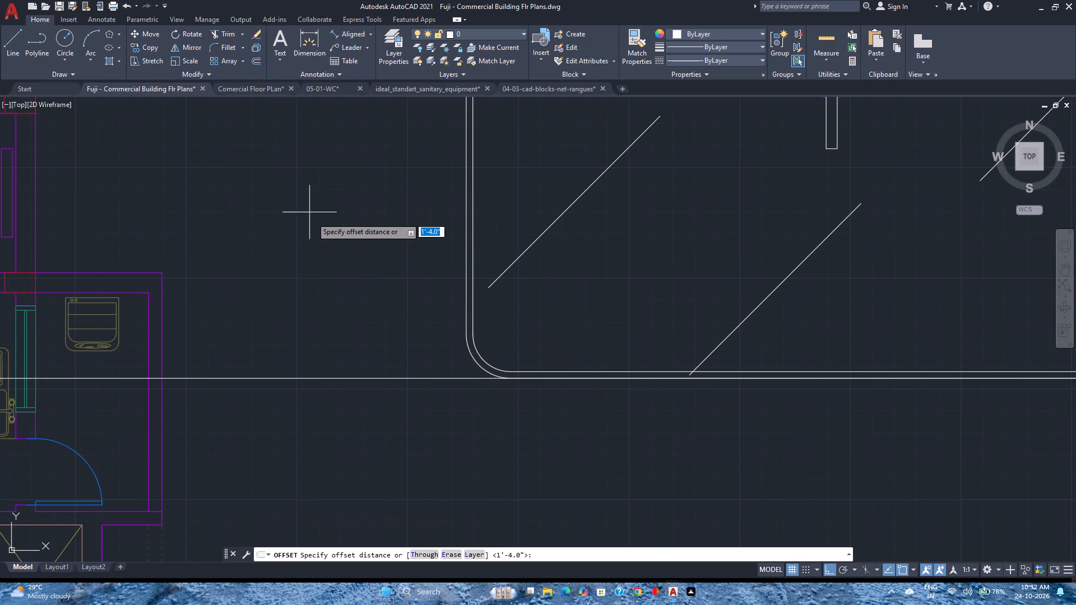
pyautogui.write('1\'8"')
pyautogui.press('Return')
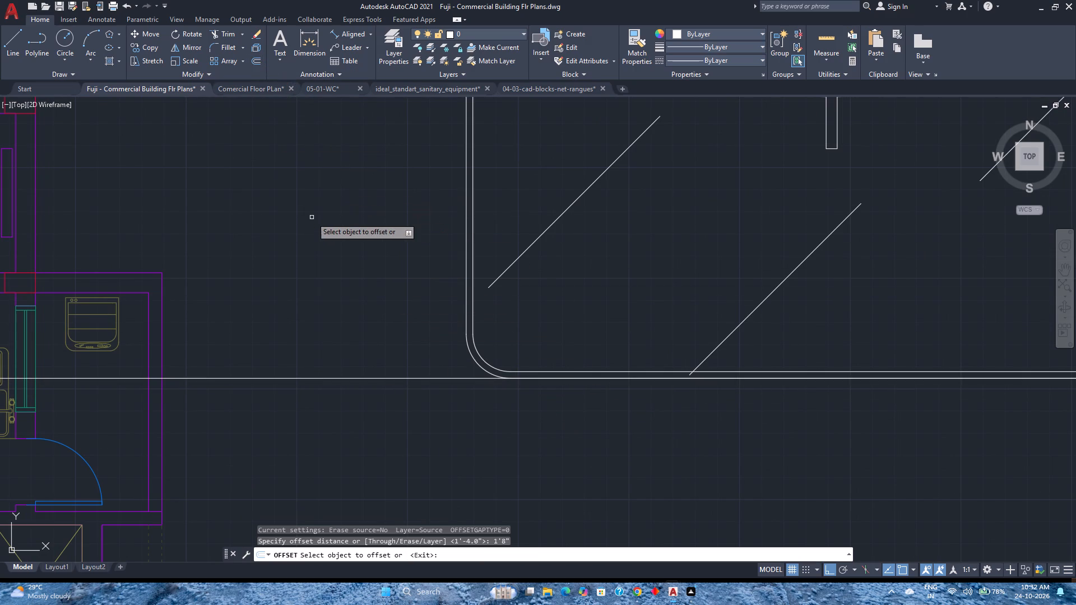
pyautogui.click(331, 377)
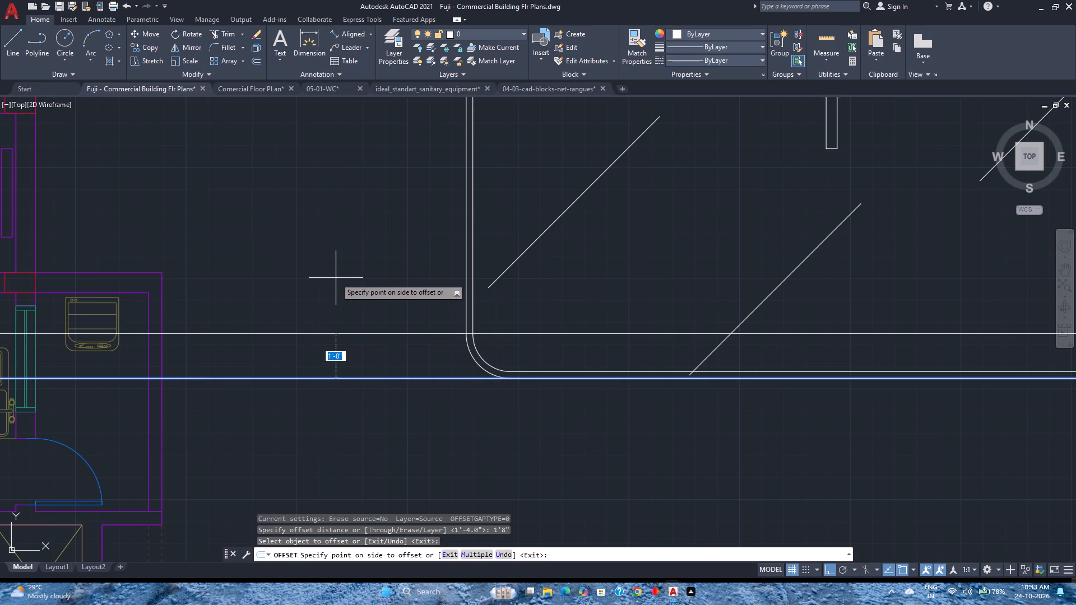
pyautogui.click(336, 278)
pyautogui.press('Escape')
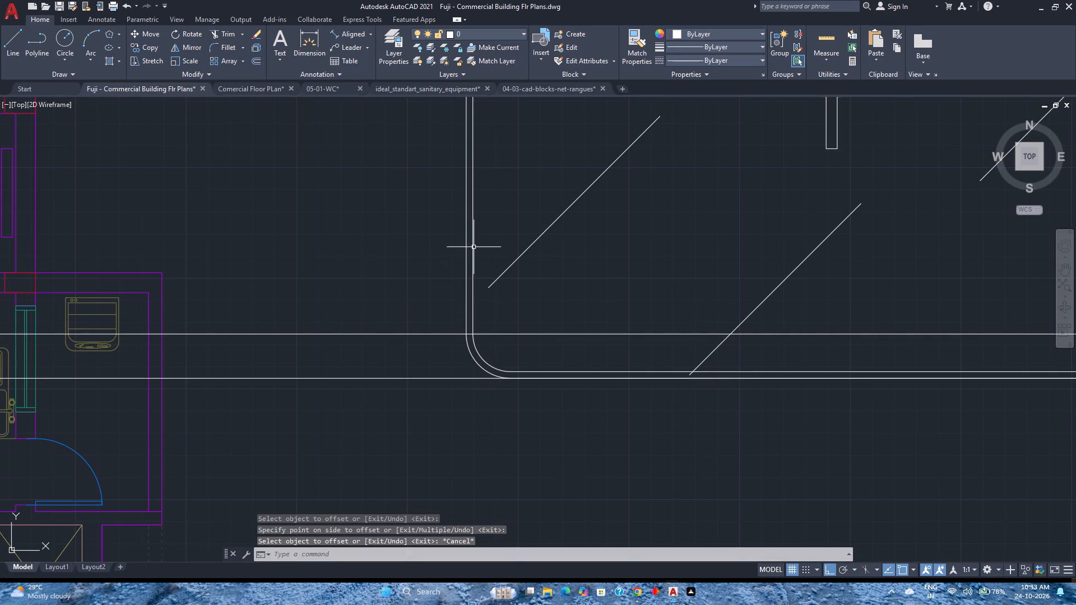
# Scale the cooktop by reference from its lower edge's midpoint, fitting its full depth to the 1'8" spacing between the construction lines.
pyautogui.click(474, 246)
pyautogui.write('sc')
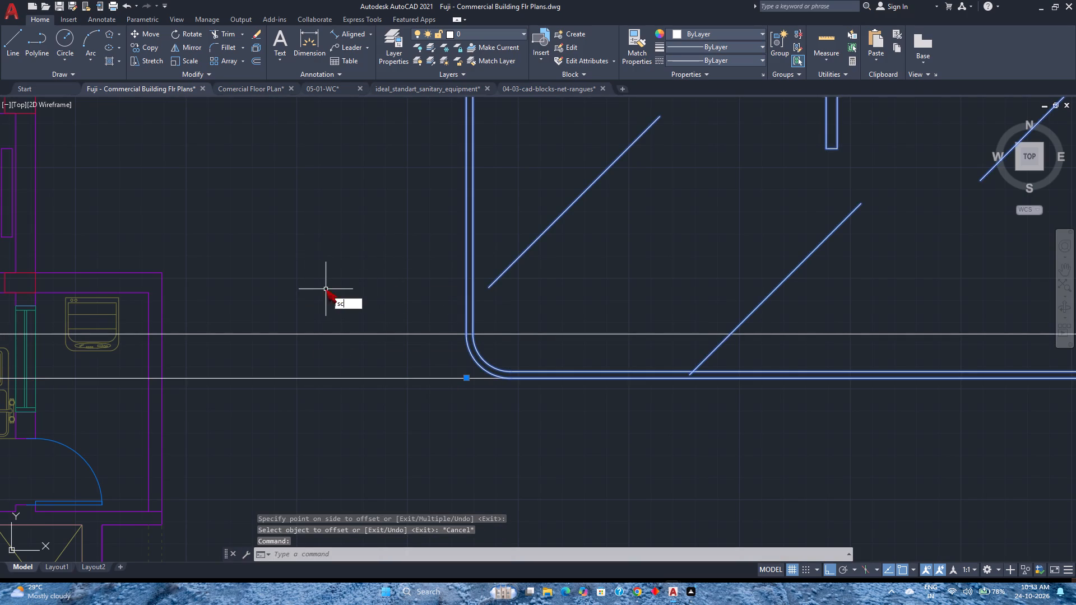
pyautogui.press('Return')
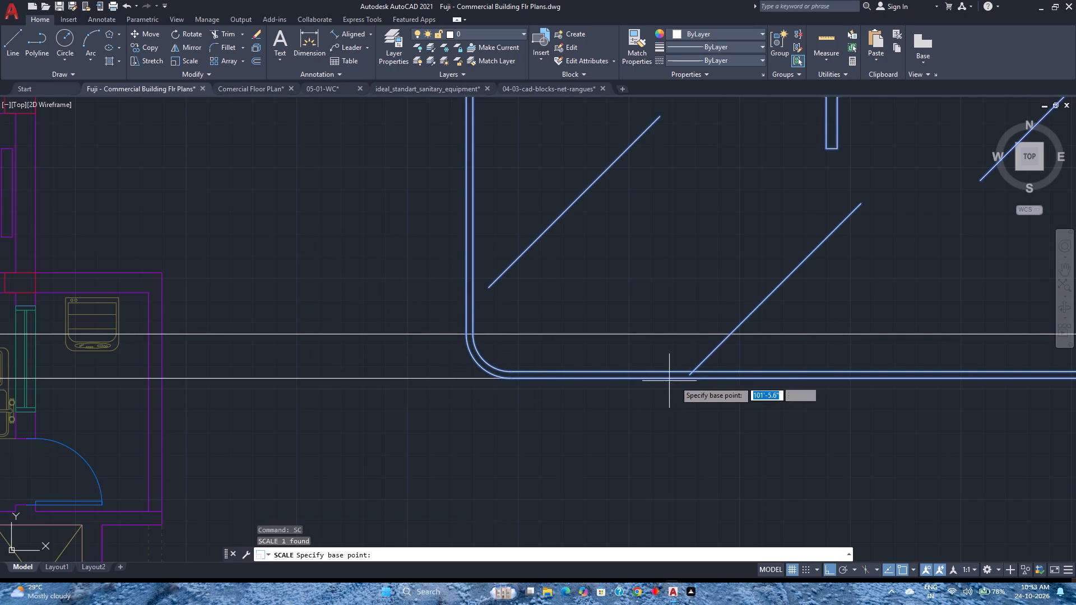
pyautogui.scroll(-2, 704, 379)
pyautogui.scroll(-1, 831, 381)
pyautogui.moveTo(831, 381); pyautogui.dragTo(653, 399, button='middle')
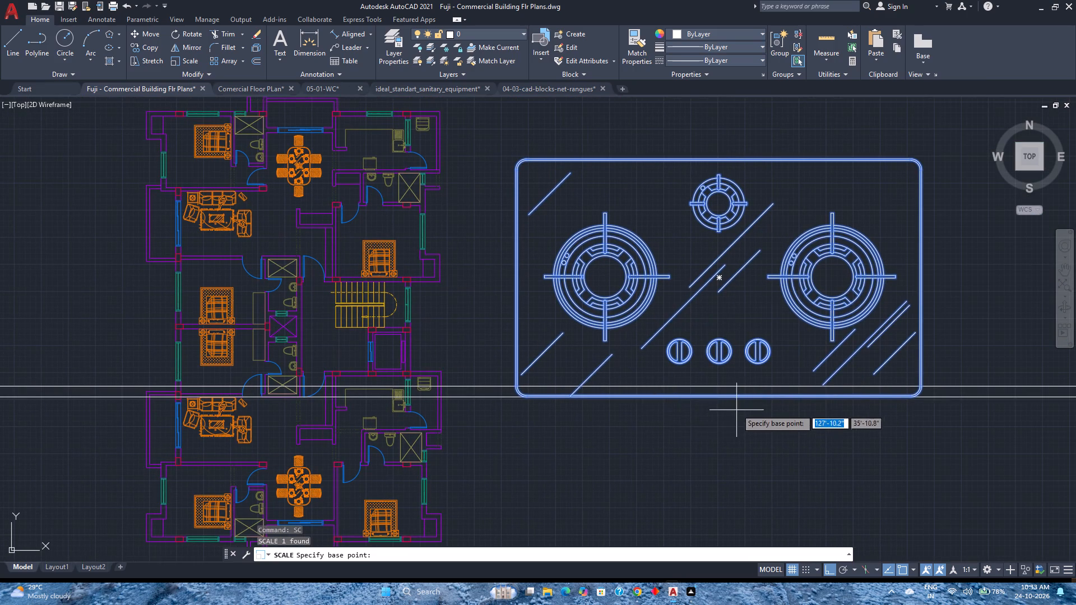
pyautogui.scroll(4, 724, 395)
pyautogui.scroll(-3, 717, 398)
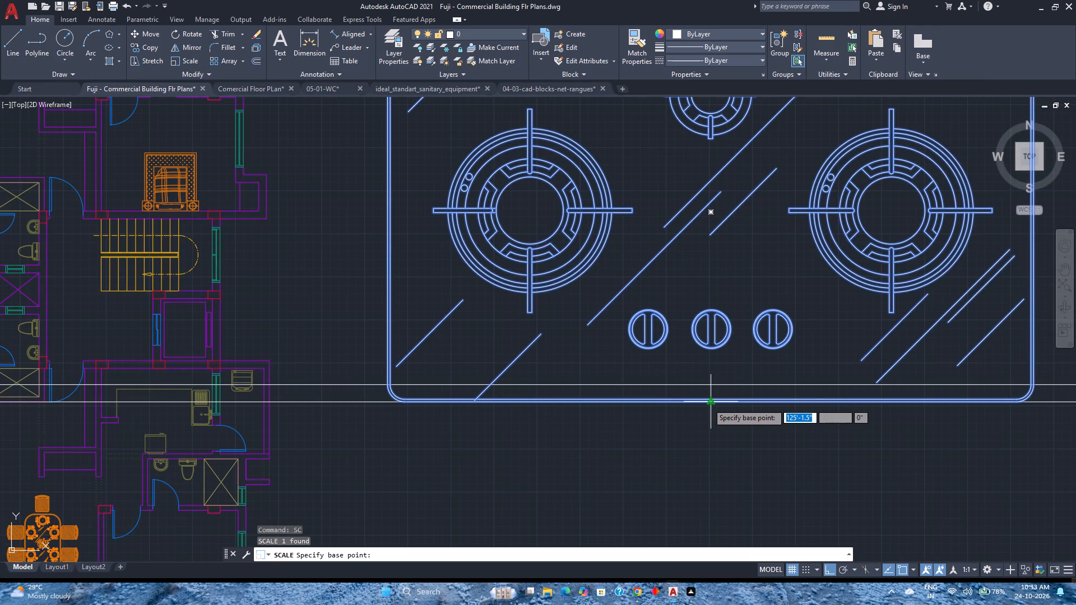
pyautogui.scroll(4, 708, 403)
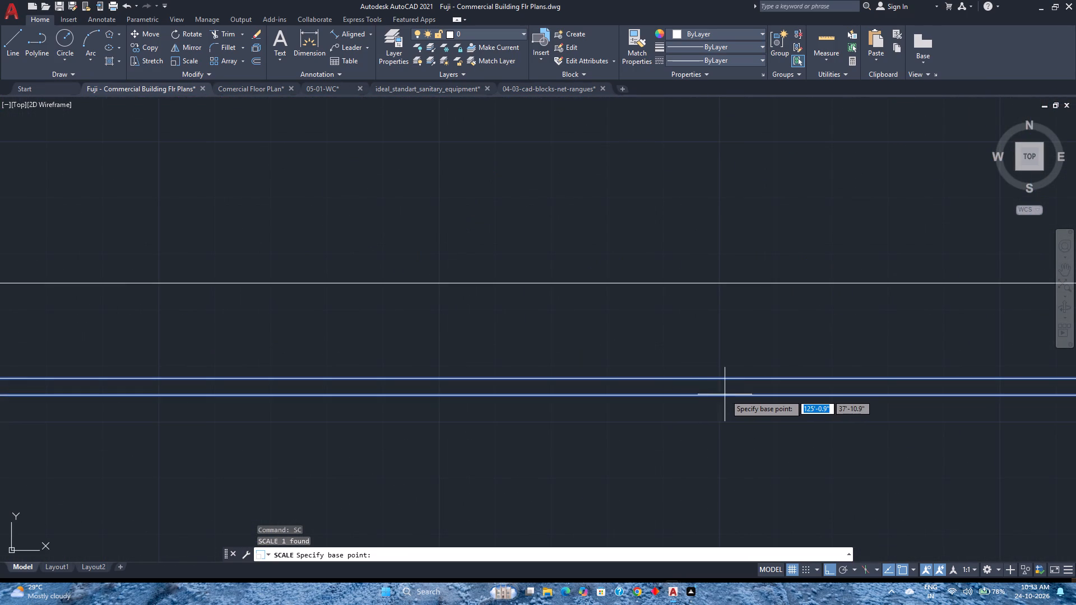
pyautogui.click(731, 395)
pyautogui.scroll(-6, 731, 395)
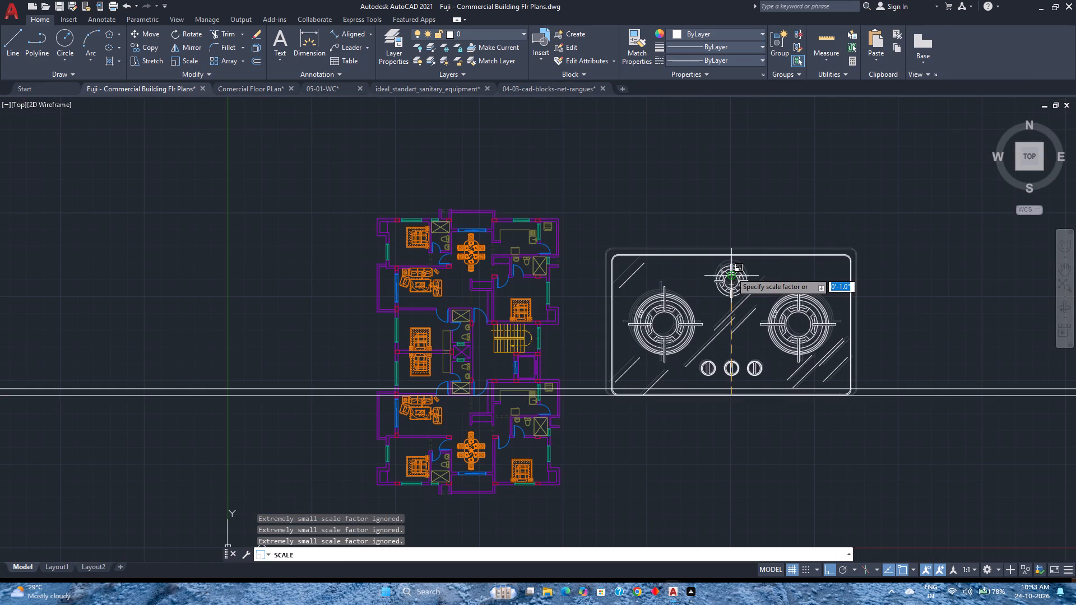
pyautogui.press('r')
pyautogui.press('Return')
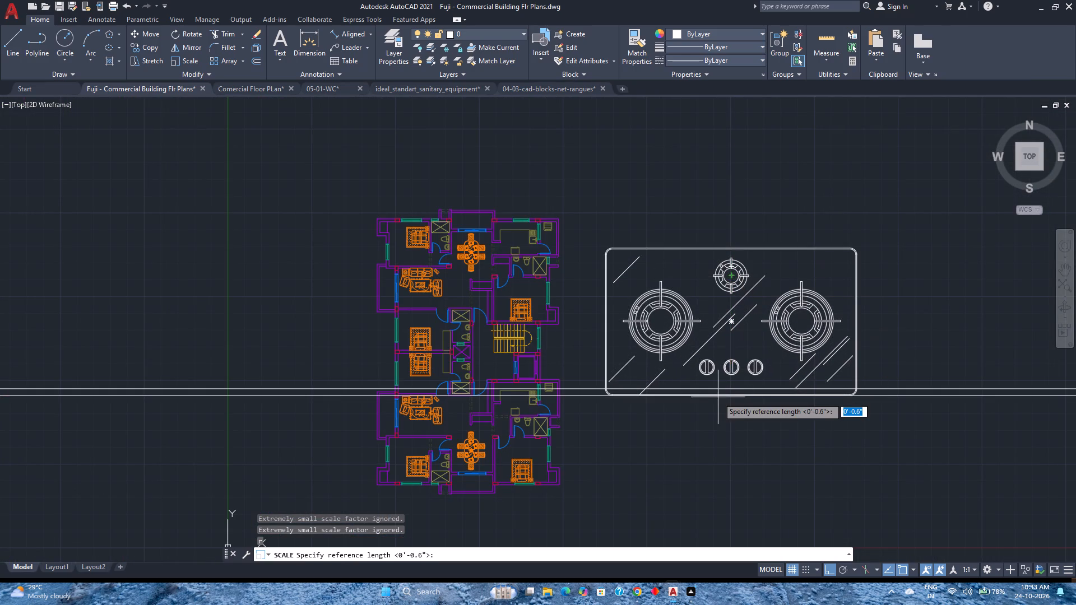
pyautogui.scroll(4, 729, 398)
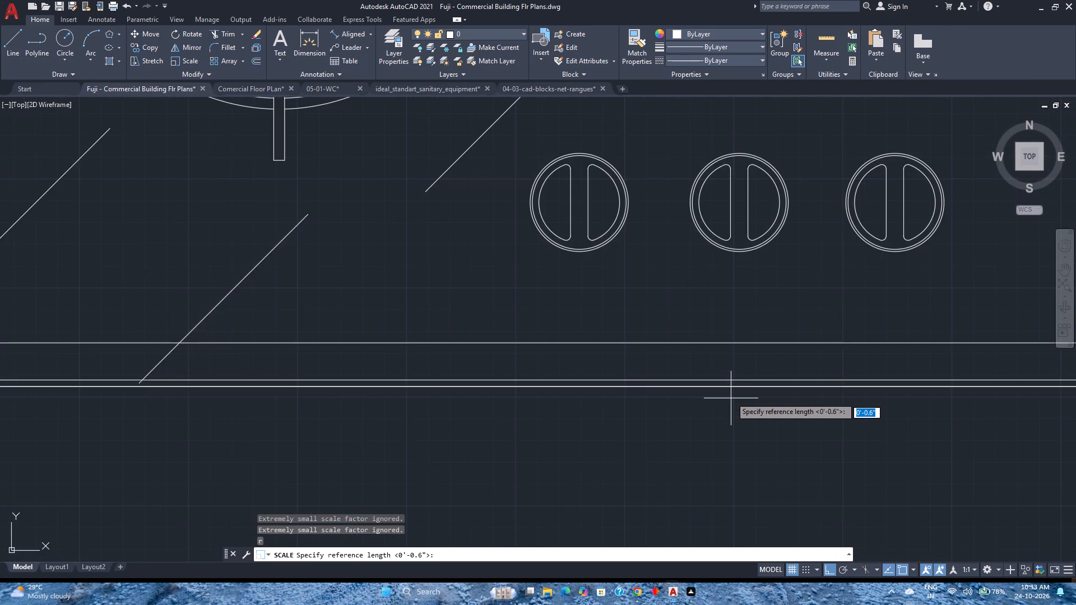
pyautogui.scroll(2, 730, 392)
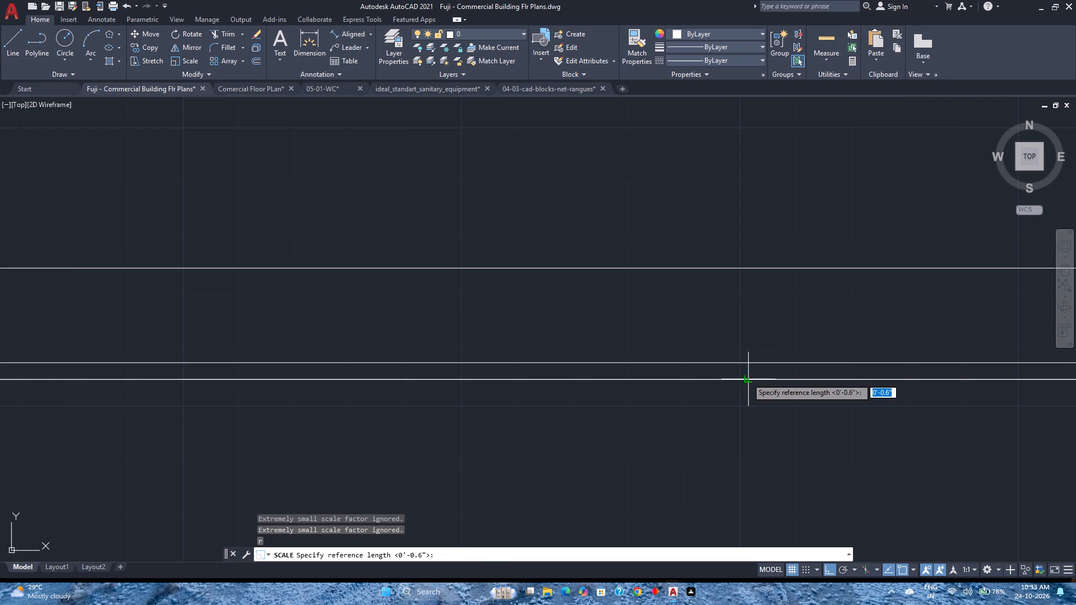
pyautogui.click(748, 378)
pyautogui.scroll(-7, 748, 378)
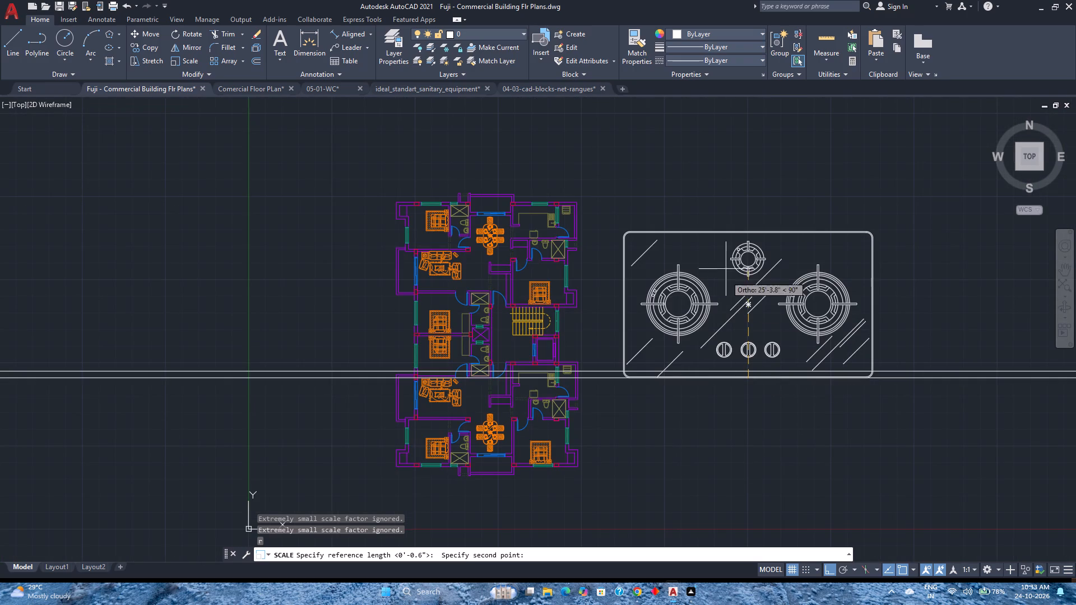
pyautogui.scroll(5, 748, 234)
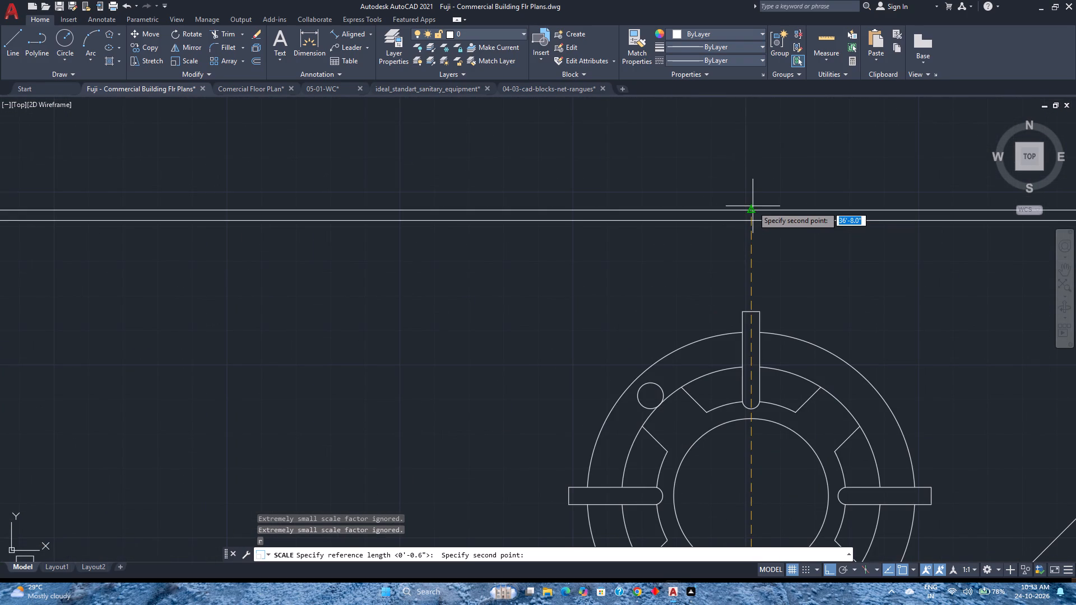
pyautogui.click(752, 208)
pyautogui.scroll(-5, 752, 208)
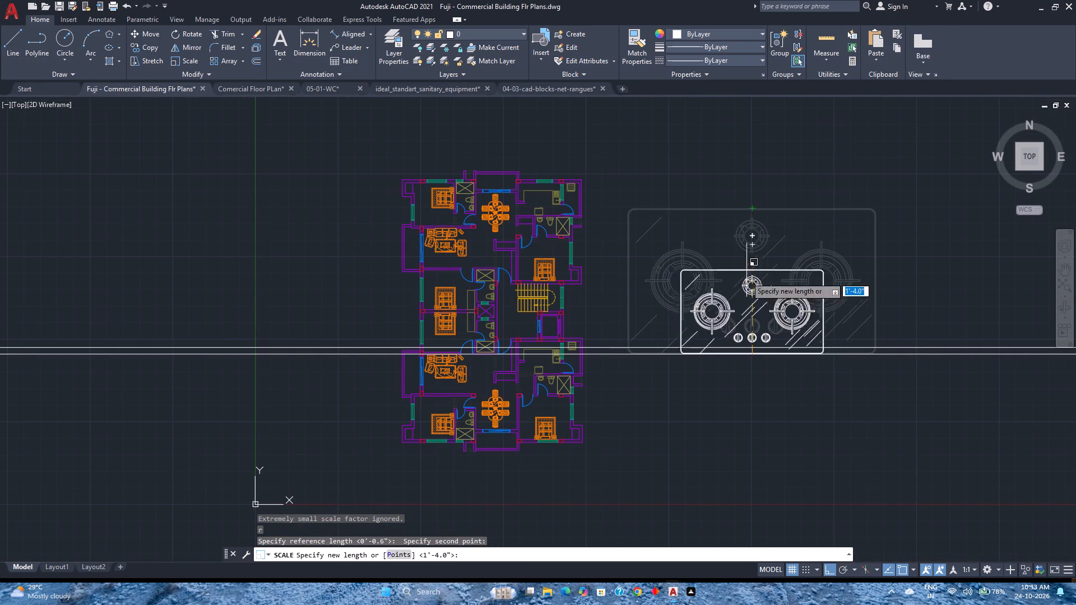
pyautogui.scroll(4, 742, 344)
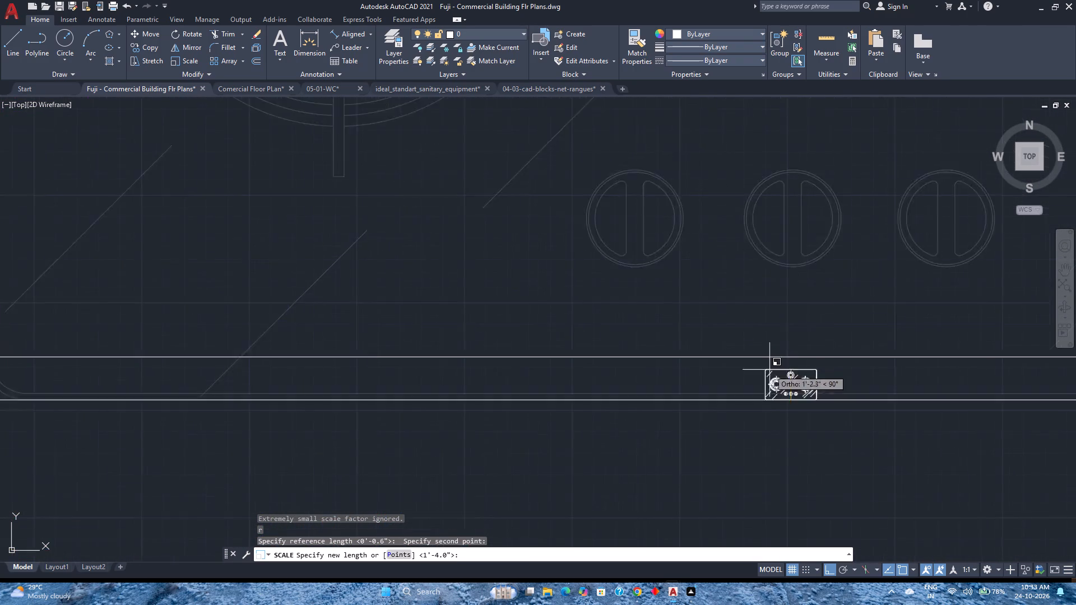
pyautogui.scroll(1, 769, 371)
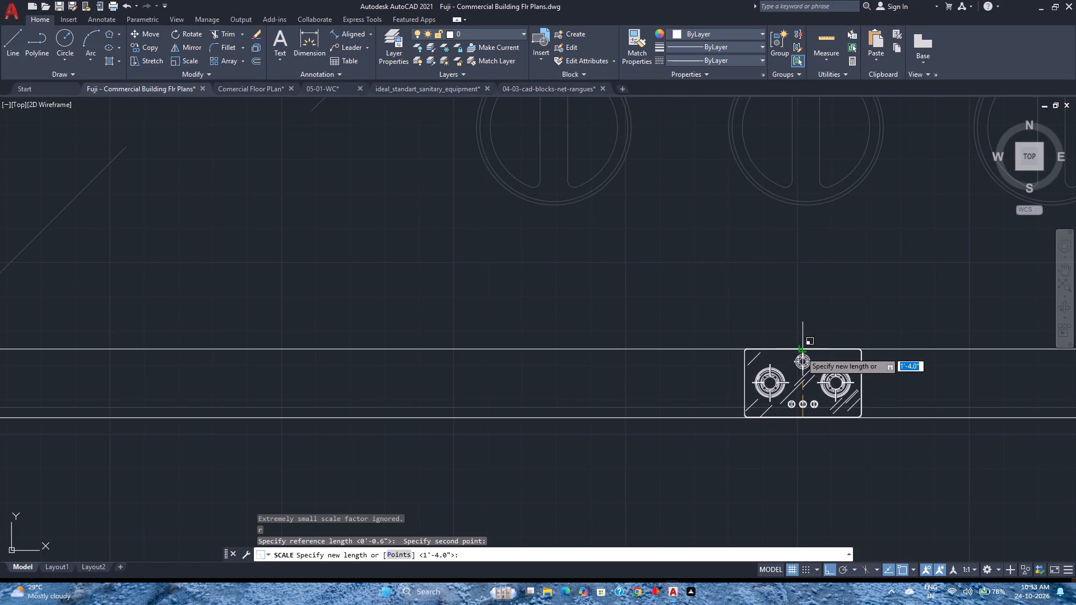
pyautogui.scroll(3, 801, 352)
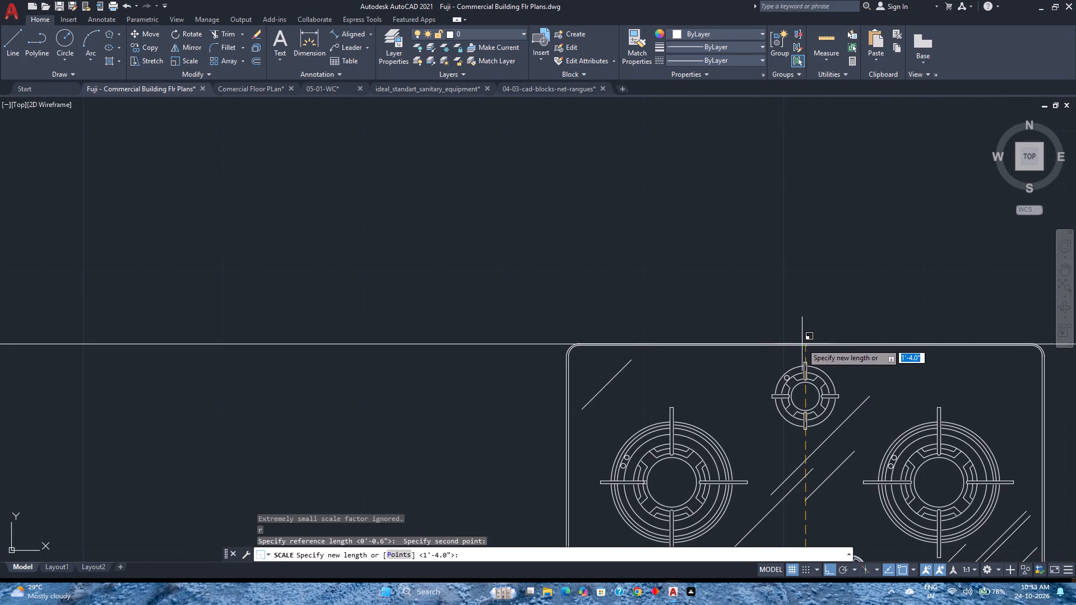
pyautogui.click(803, 343)
# Erase the two horizontal construction lines used for sizing the cooktop.
pyautogui.scroll(-5, 803, 342)
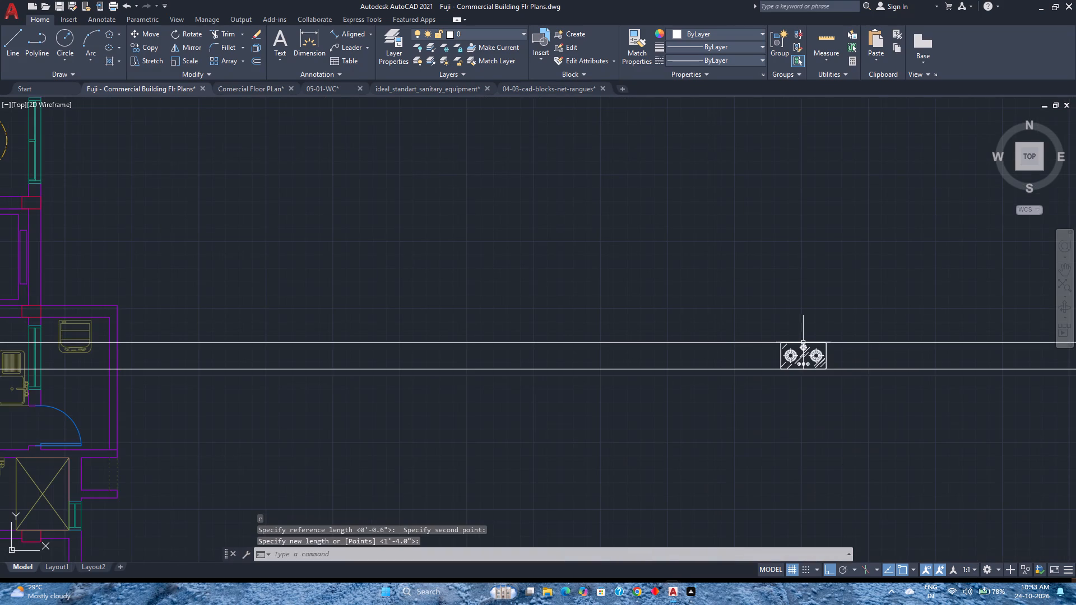
pyautogui.moveTo(767, 397); pyautogui.dragTo(749, 385)
pyautogui.click(675, 315)
pyautogui.press('Delete')
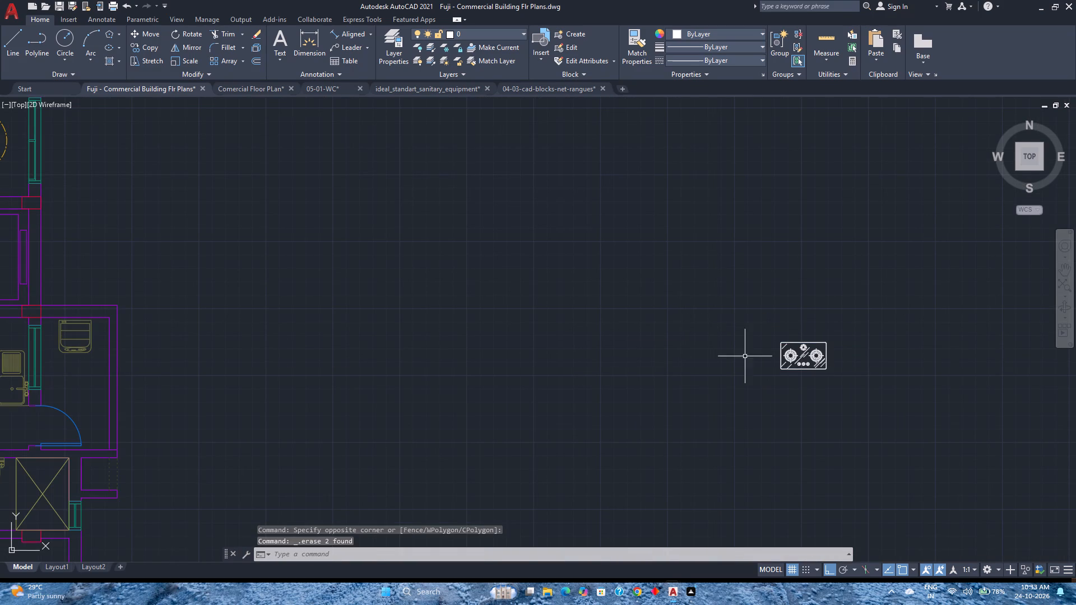
# Move the scaled cooktop by its back edge's midpoint onto the upper kitchen's counter, just below the wall, with Ortho off.
pyautogui.click(784, 360)
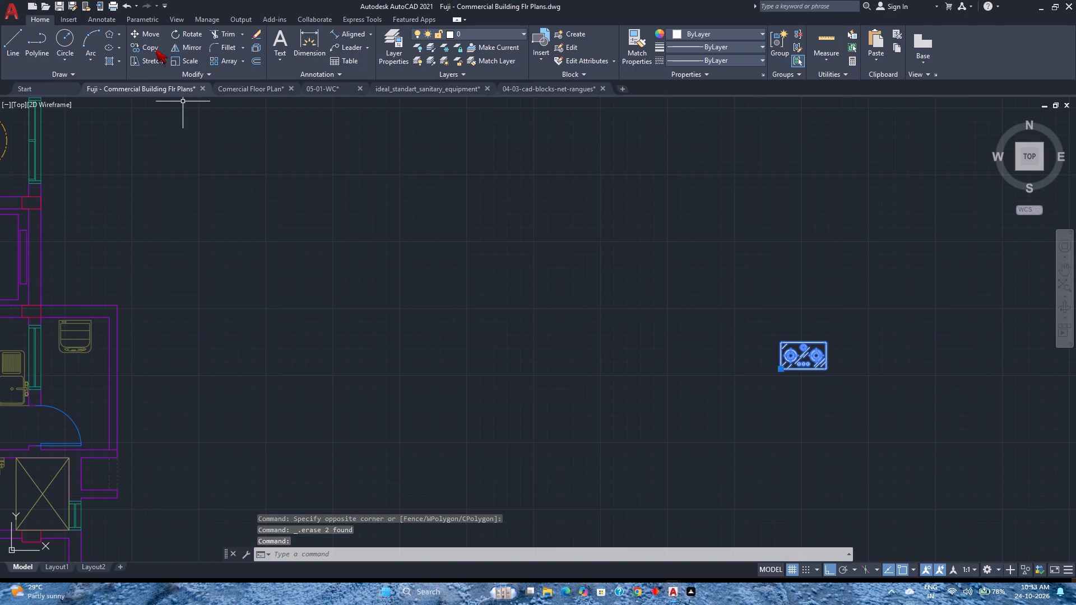
pyautogui.click(155, 32)
pyautogui.scroll(3, 818, 357)
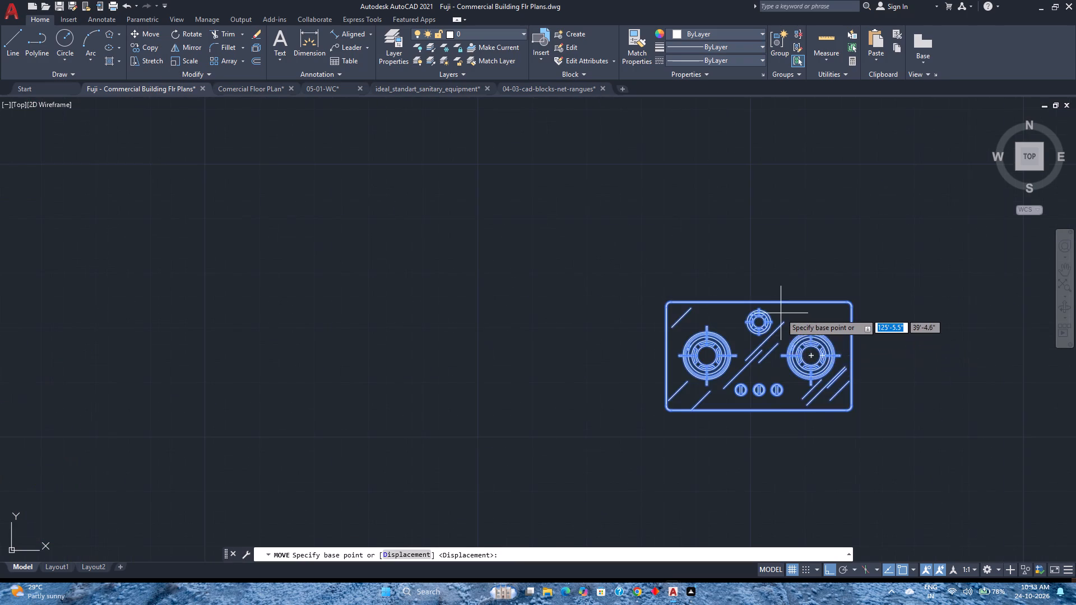
pyautogui.scroll(3, 781, 313)
pyautogui.moveTo(781, 313); pyautogui.dragTo(807, 396, button='middle')
pyautogui.middleClick(807, 396)
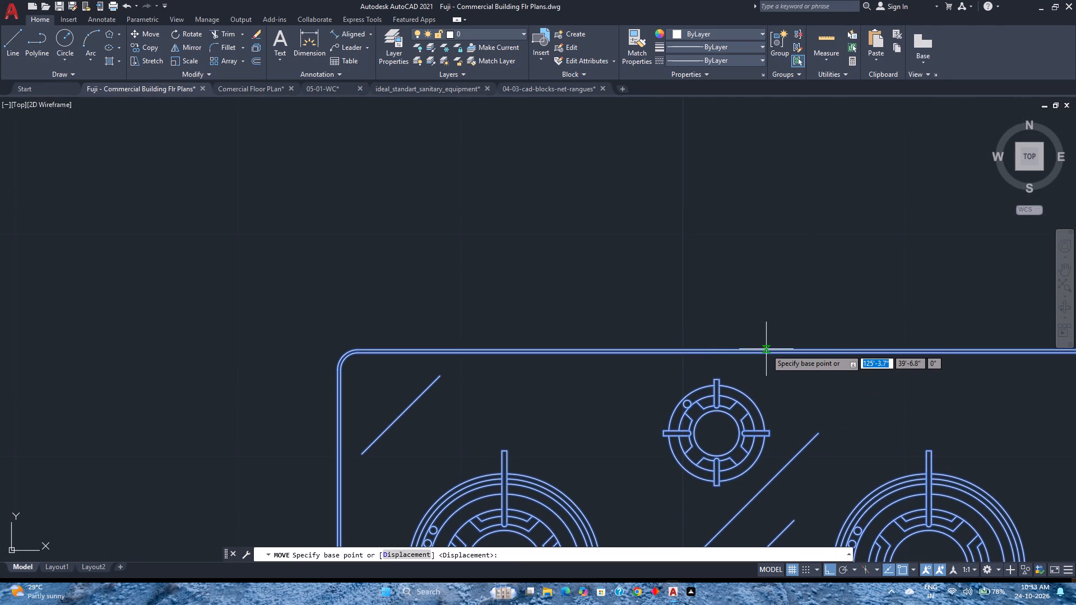
pyautogui.scroll(-2, 823, 348)
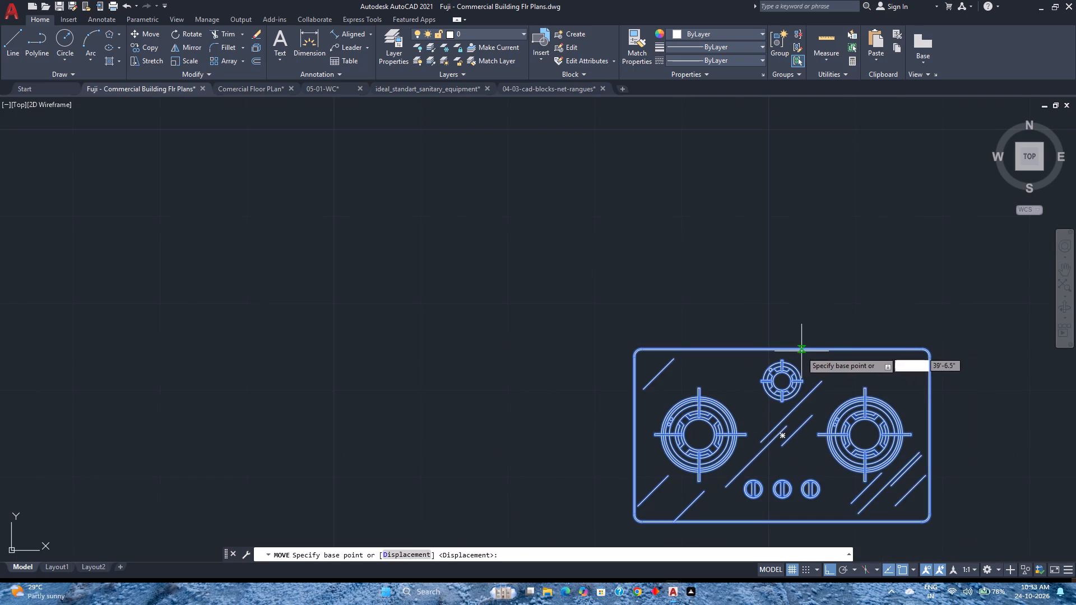
pyautogui.click(781, 348)
pyautogui.scroll(-7, 694, 358)
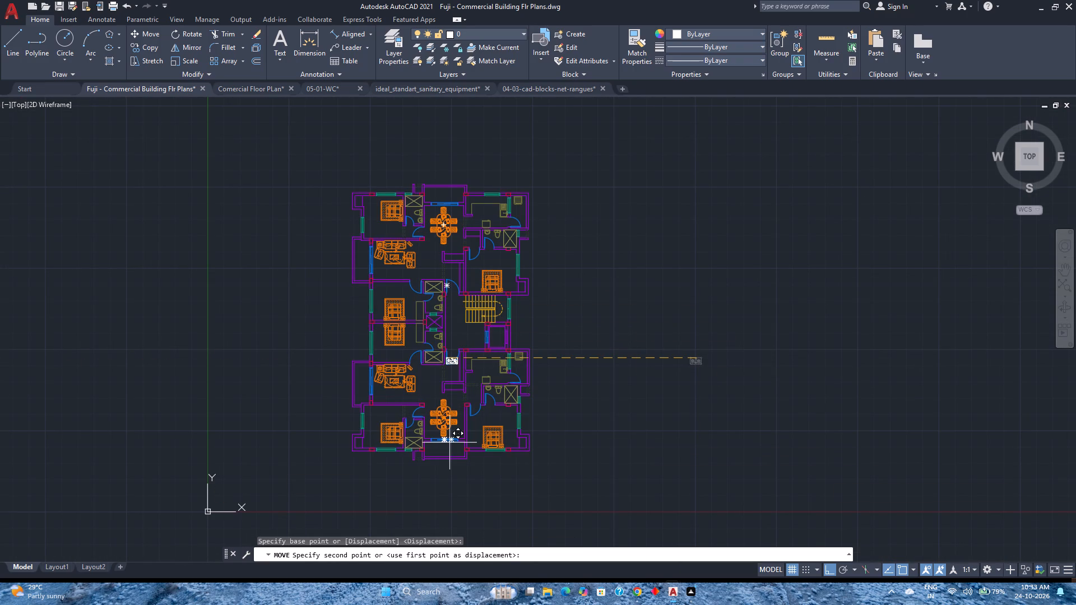
pyautogui.press('F8')
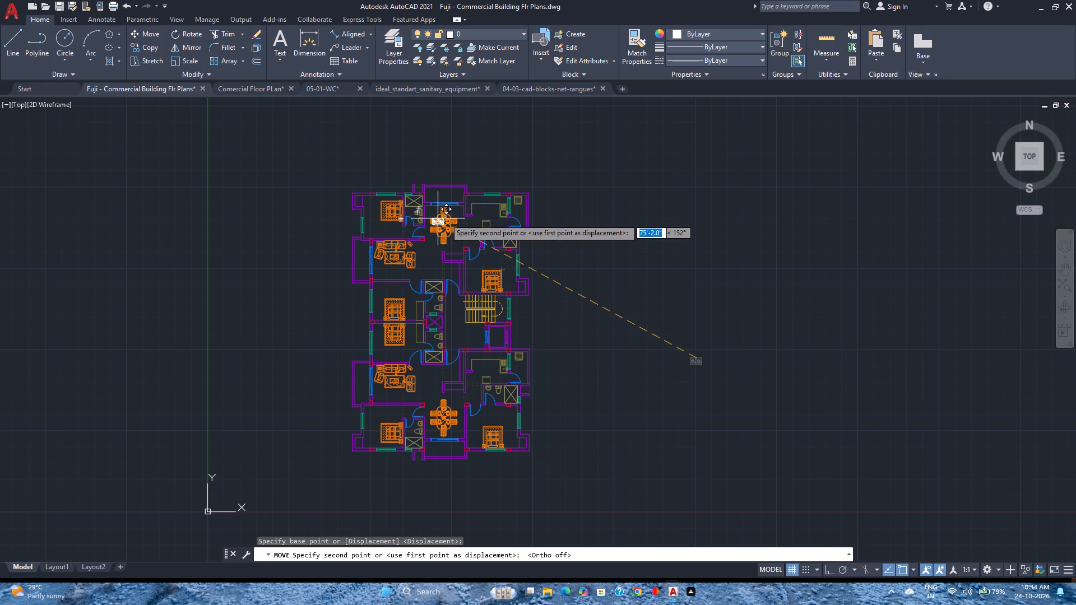
pyautogui.scroll(6, 477, 199)
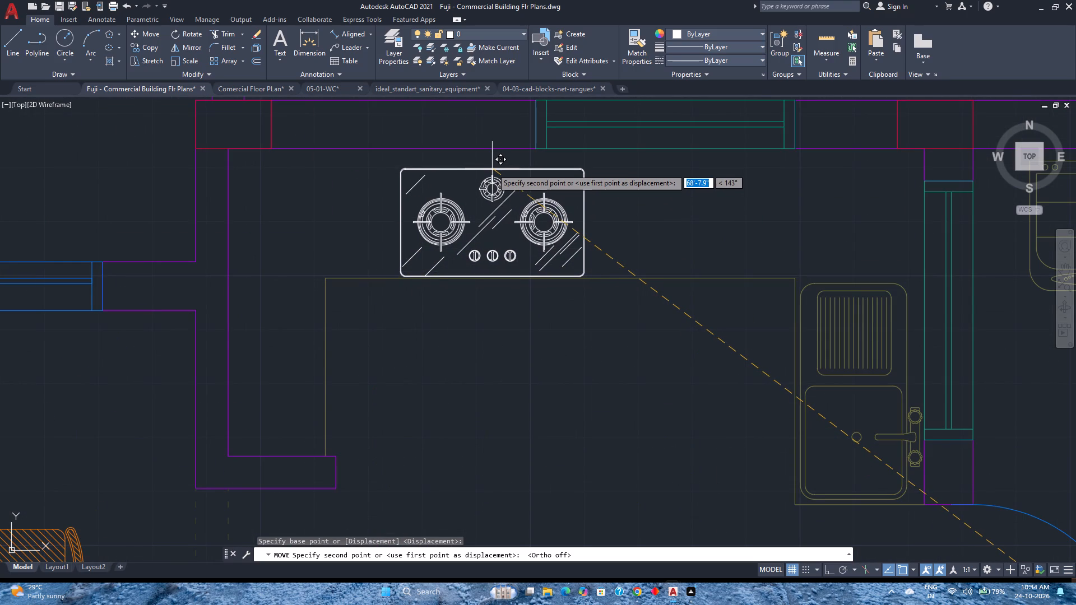
pyautogui.scroll(1, 492, 169)
pyautogui.moveTo(492, 169); pyautogui.dragTo(547, 269, button='middle')
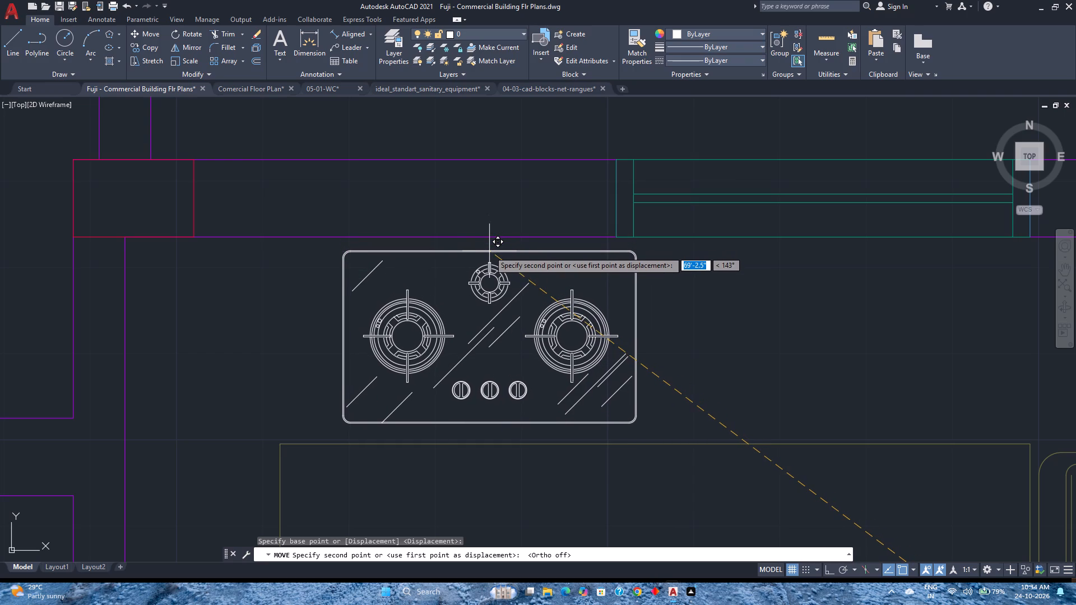
pyautogui.click(489, 251)
# Copy the cooktop 40'-0" straight down into the lower kitchen, using the matching column-and-wall intersections as reference points.
pyautogui.scroll(-1, 489, 251)
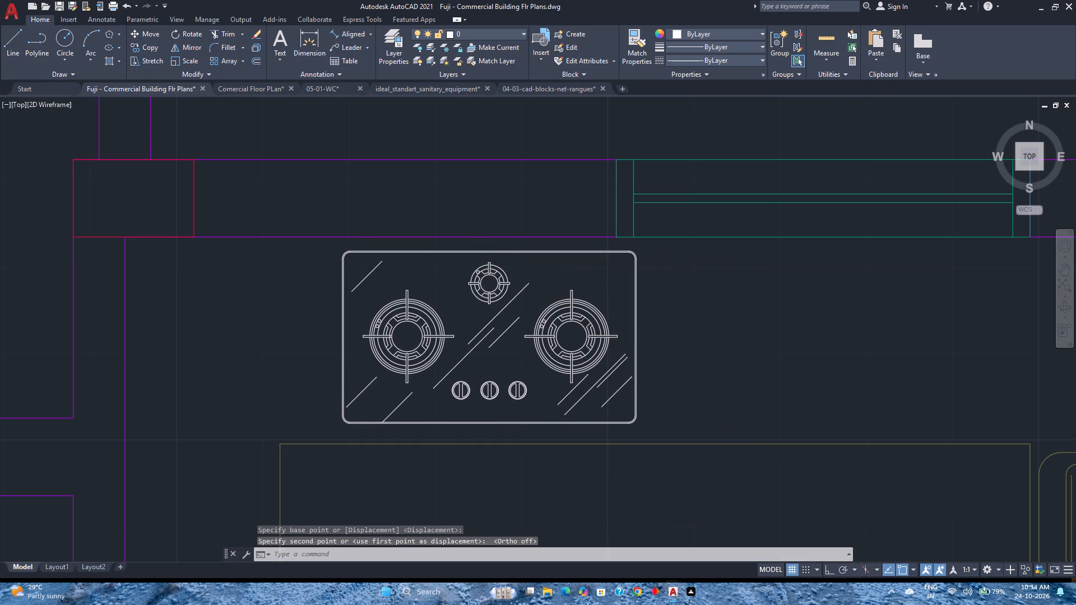
pyautogui.click(491, 253)
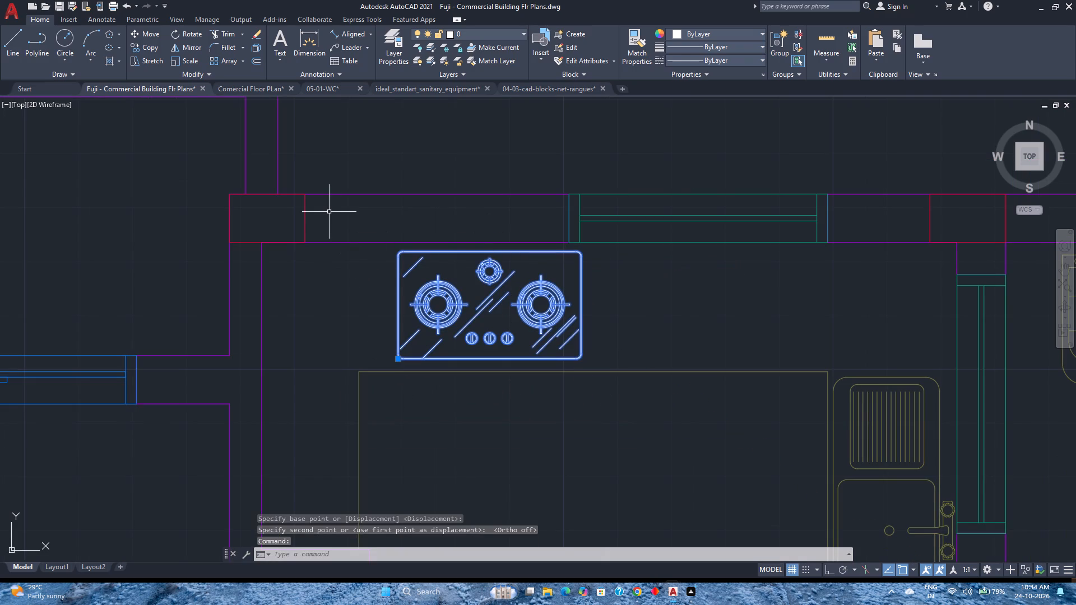
pyautogui.click(158, 49)
pyautogui.scroll(-2, 158, 49)
pyautogui.scroll(-2, 754, 352)
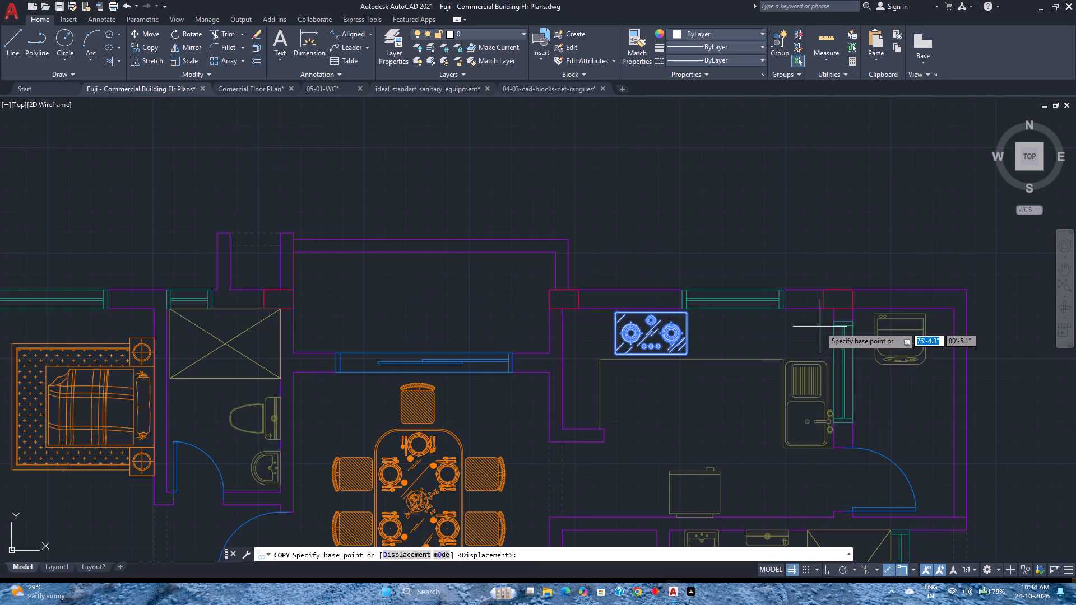
pyautogui.scroll(2, 820, 327)
pyautogui.click(857, 283)
pyautogui.scroll(-2, 857, 283)
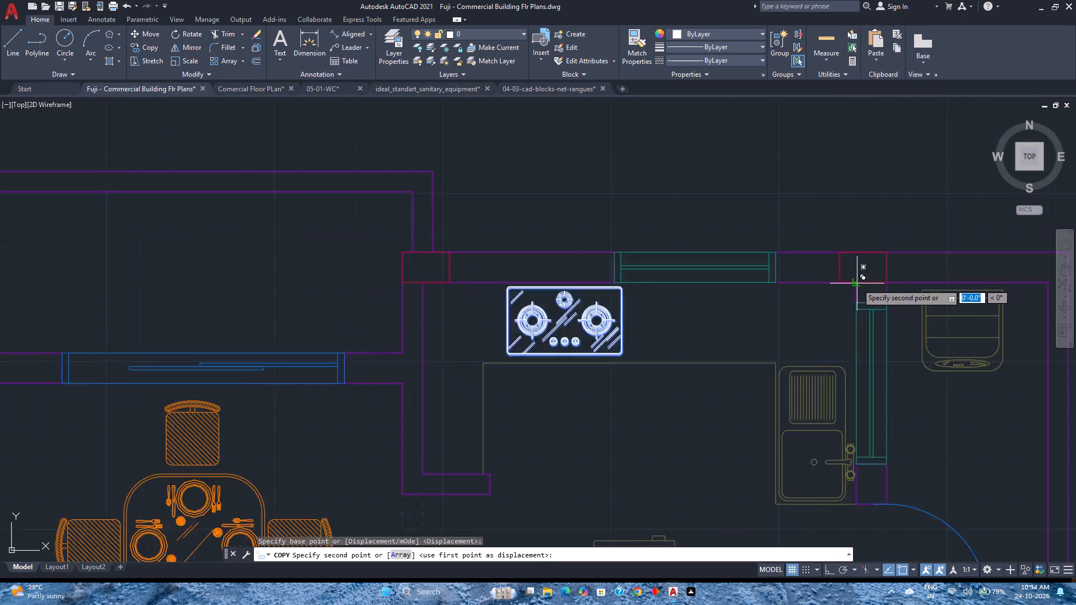
pyautogui.scroll(-4, 857, 283)
pyautogui.moveTo(855, 294); pyautogui.dragTo(584, 246, button='middle')
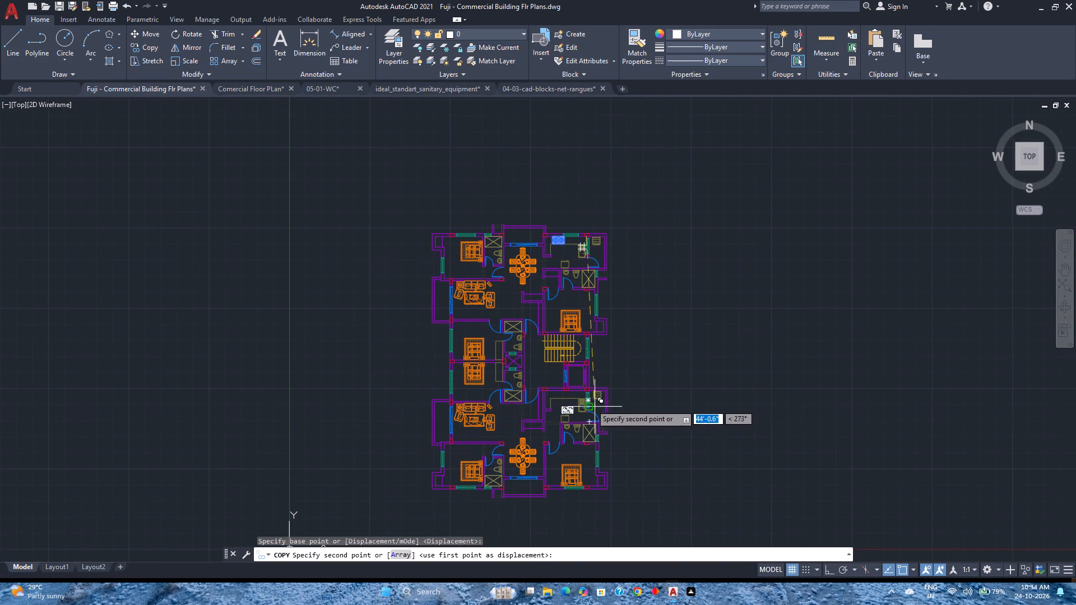
pyautogui.scroll(6, 583, 402)
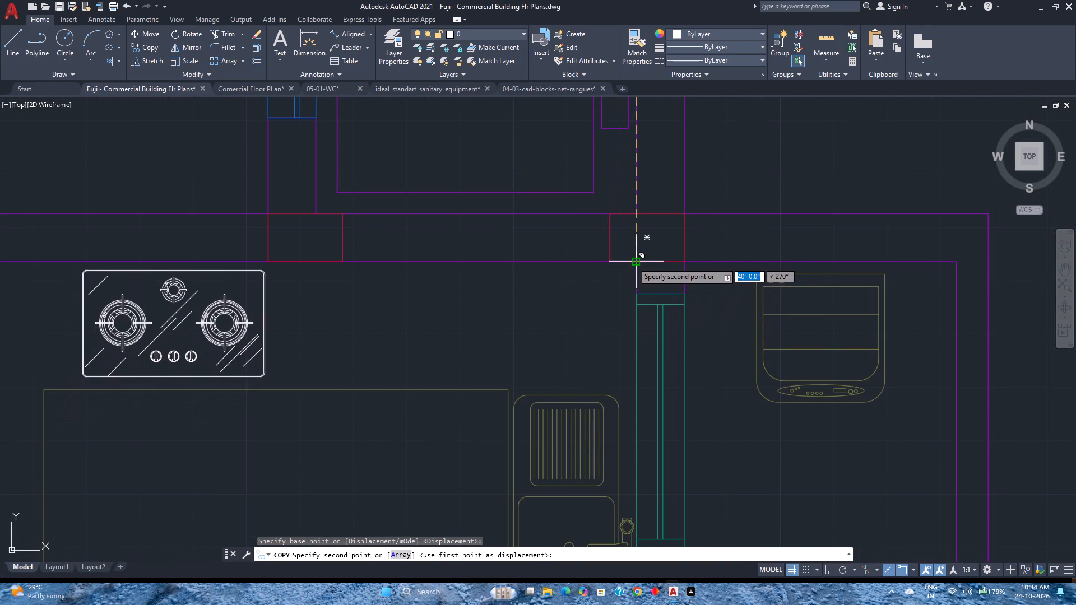
pyautogui.click(633, 262)
pyautogui.scroll(-3, 633, 262)
pyautogui.press('Escape')
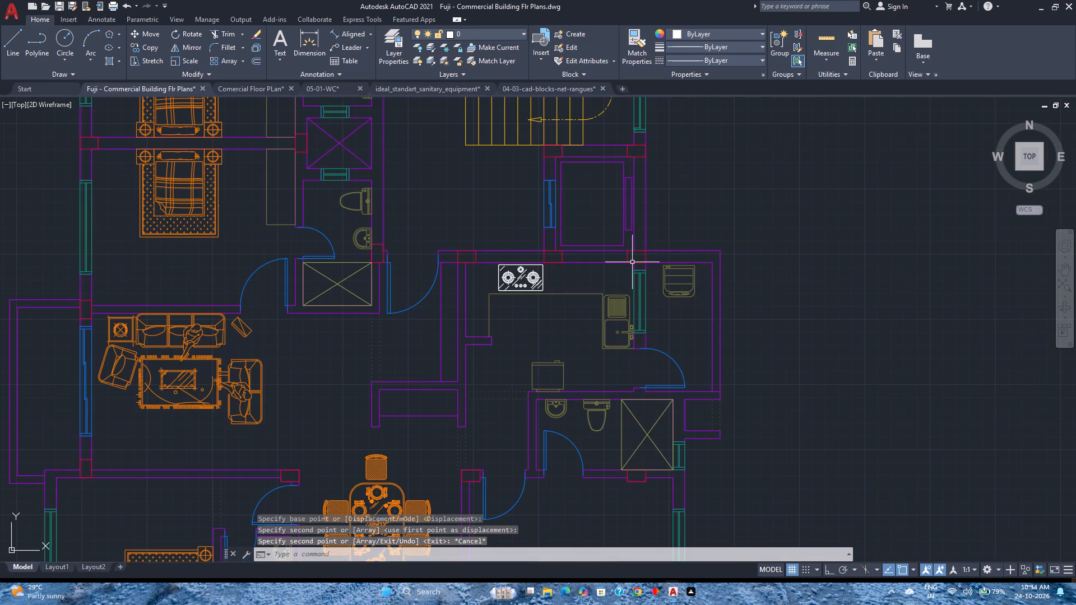
# Select the cooktops in both kitchens as similar objects and move them to the Utilities layer.
pyautogui.scroll(-2, 629, 263)
pyautogui.moveTo(629, 263); pyautogui.dragTo(646, 355, button='middle')
pyautogui.middleClick(646, 355)
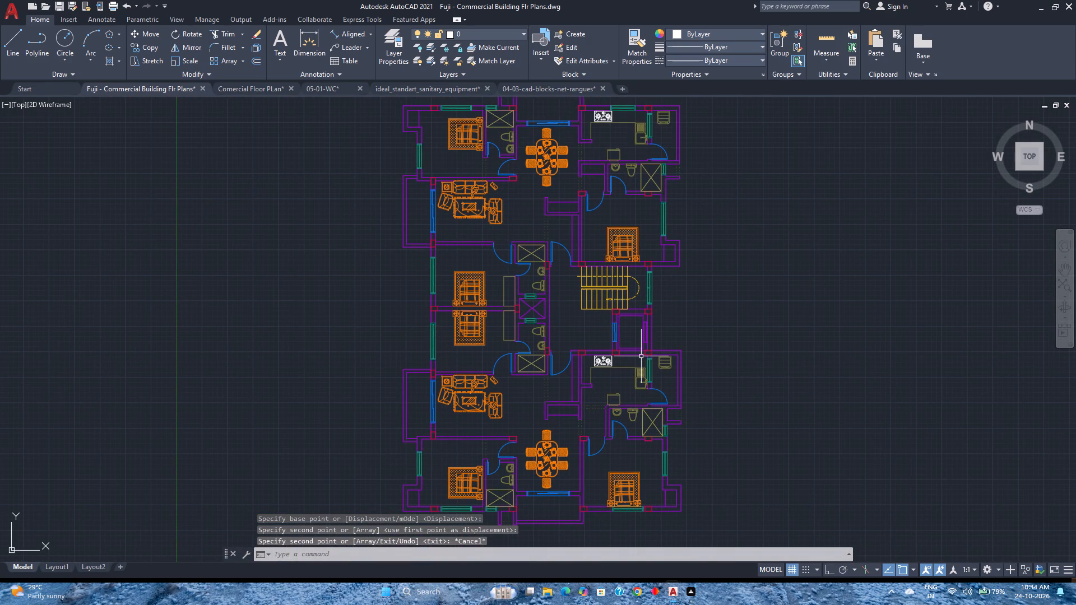
pyautogui.scroll(3, 613, 369)
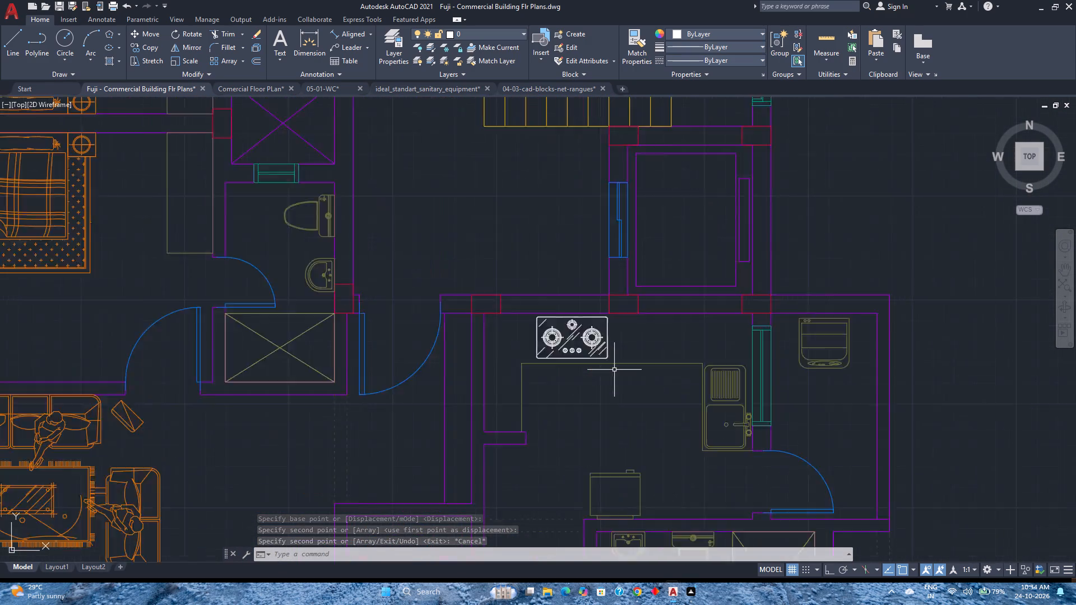
pyautogui.scroll(1, 614, 370)
pyautogui.click(581, 327)
pyautogui.rightClick(581, 327)
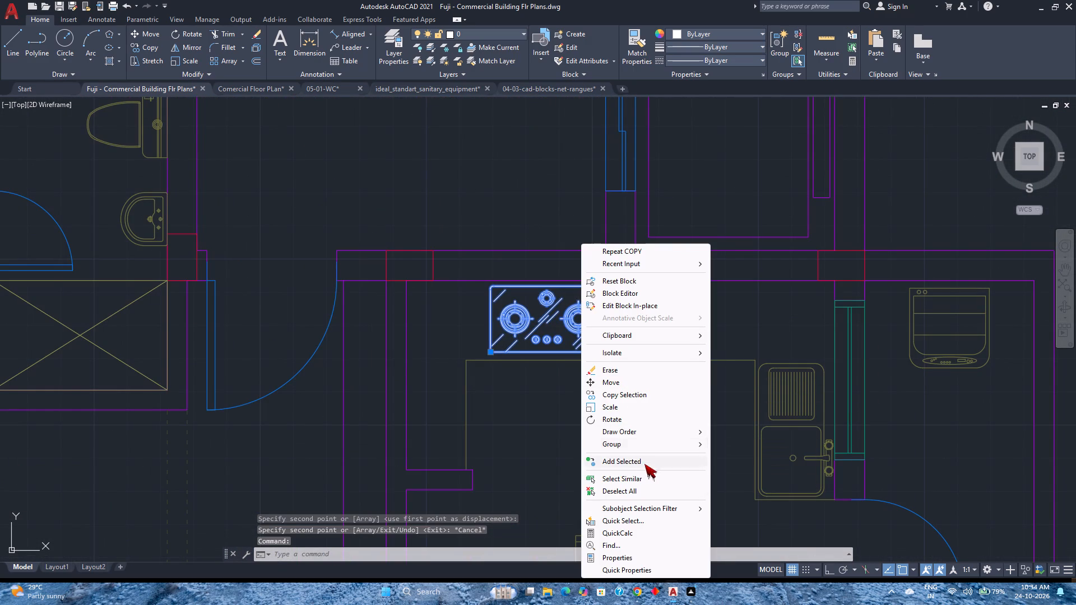
pyautogui.click(648, 474)
pyautogui.scroll(-4, 644, 464)
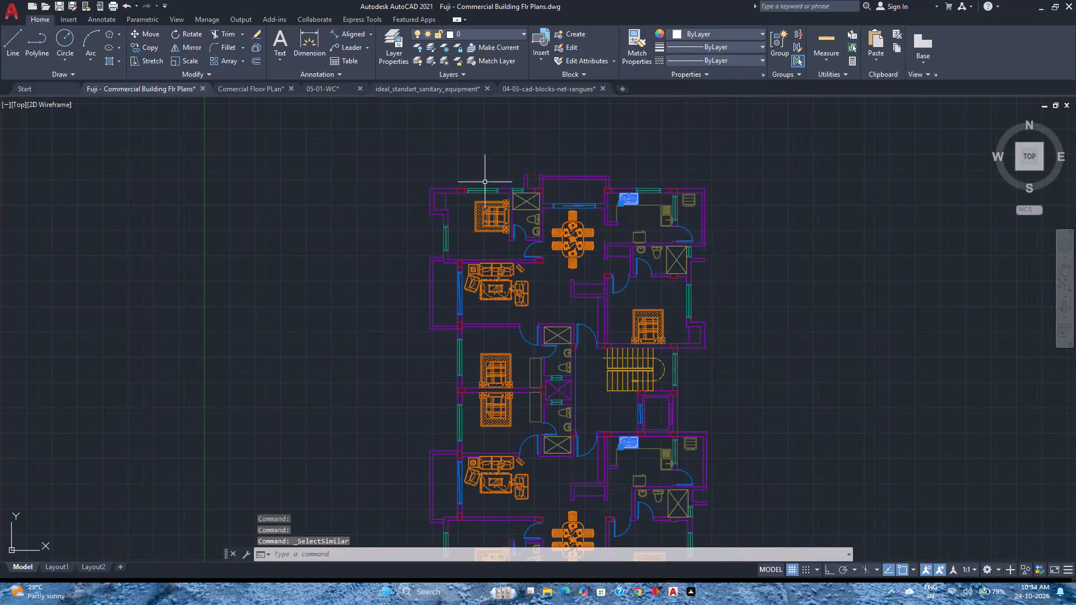
pyautogui.click(477, 36)
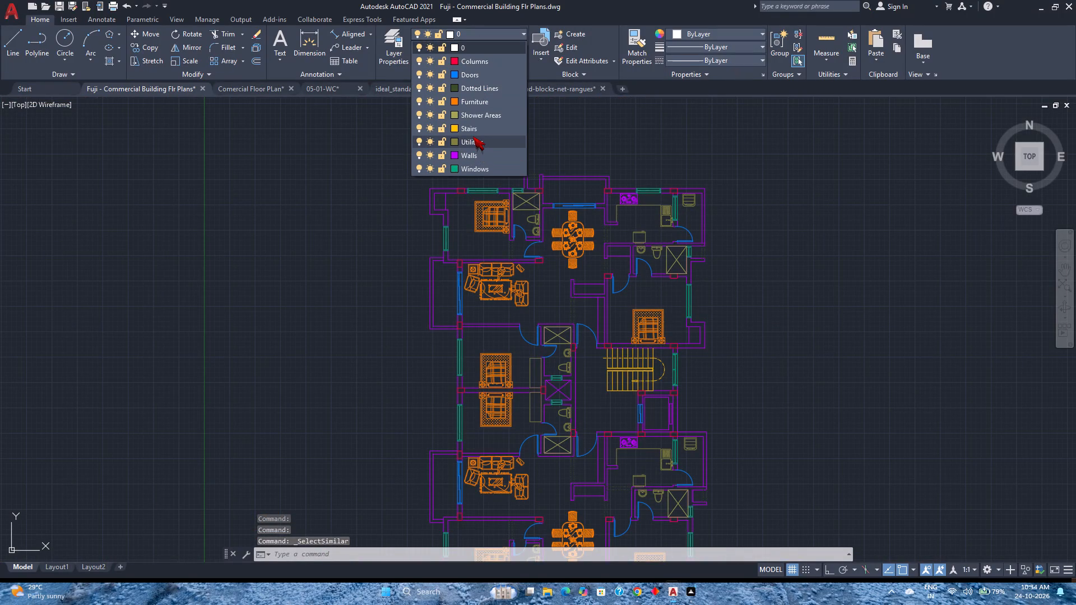
pyautogui.click(473, 136)
pyautogui.press('Escape')
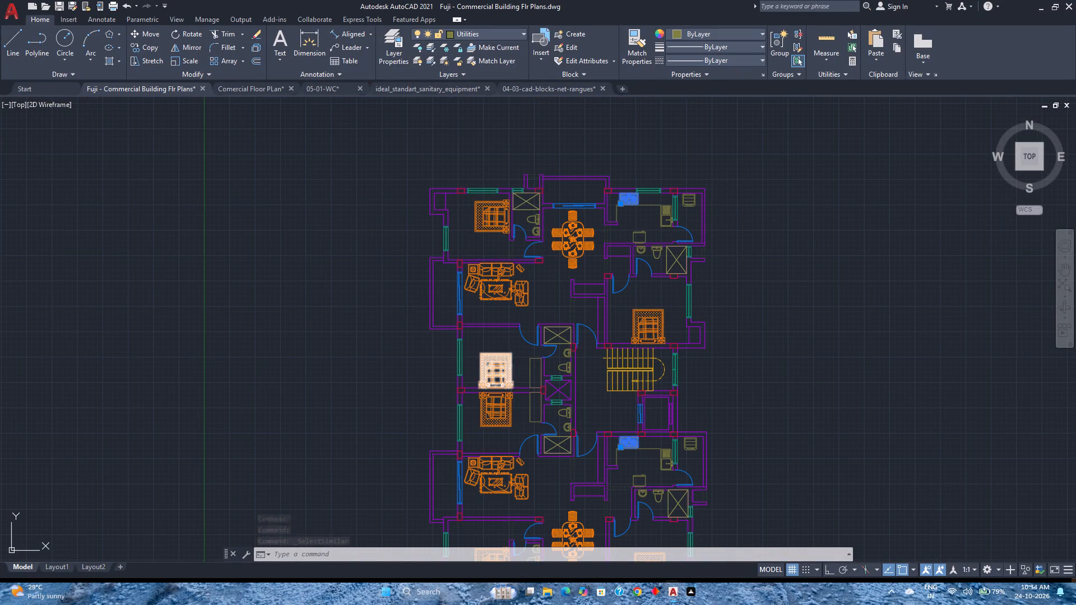
# Save the floor plan drawing.
pyautogui.hotkey('ctrl', 's')
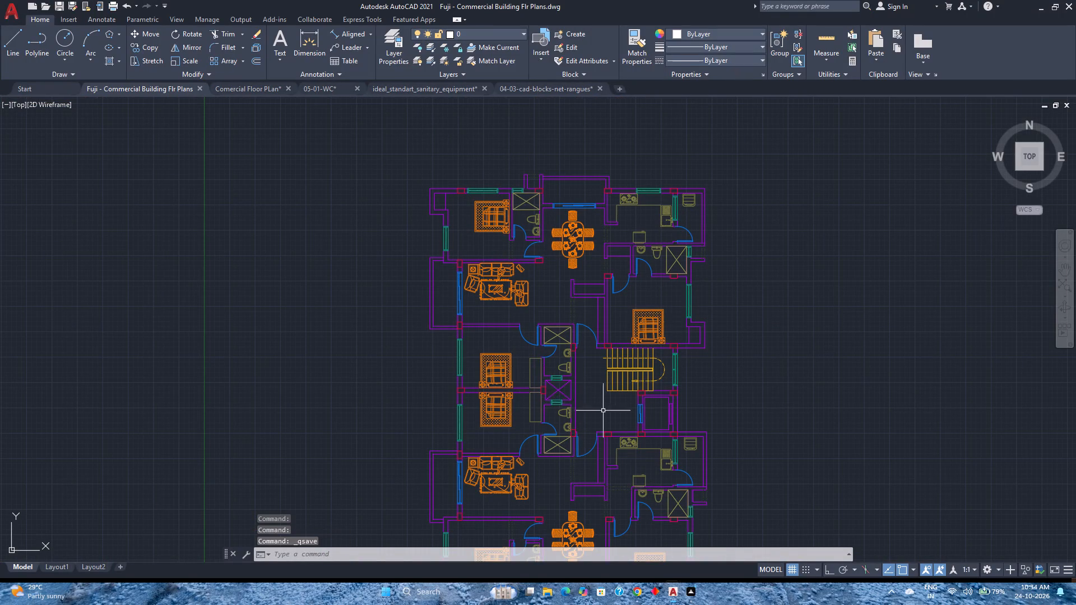
# Review the furnished floor plan as a whole, checking the lower apartment's furniture and kitchen fixtures more closely.
pyautogui.moveTo(605, 411); pyautogui.dragTo(555, 350, button='middle')
pyautogui.middleClick(556, 349)
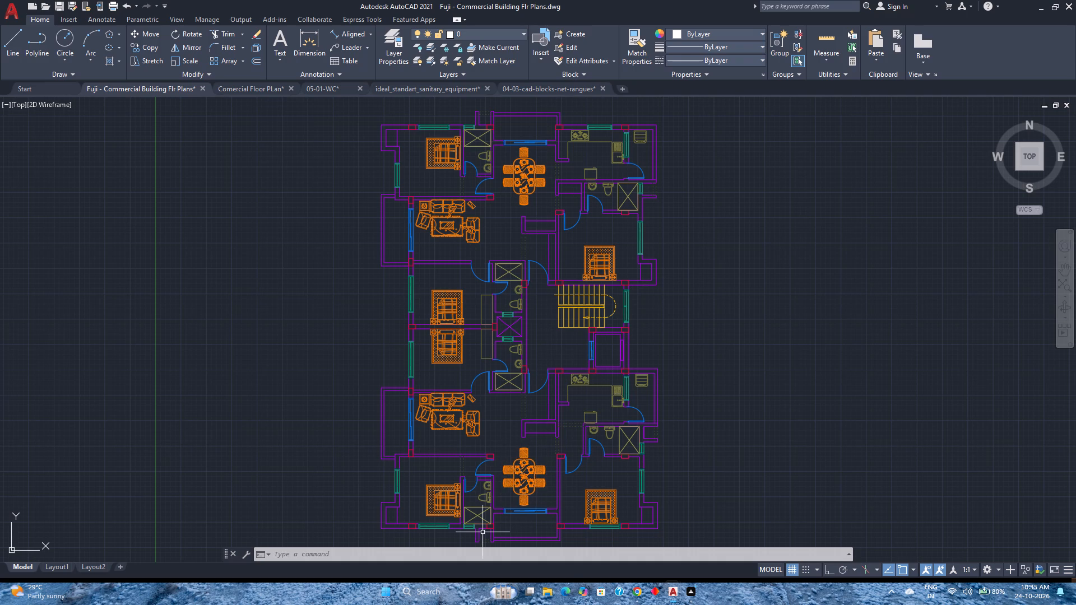
pyautogui.scroll(-1, 534, 450)
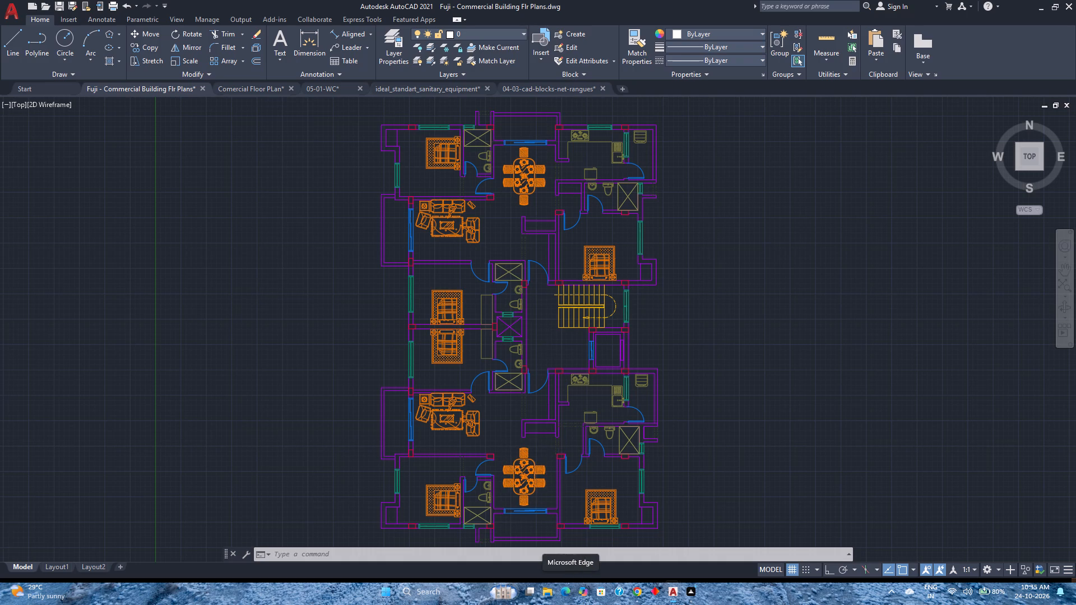
pyautogui.scroll(-1, 517, 460)
pyautogui.scroll(3, 521, 453)
pyautogui.moveTo(515, 446); pyautogui.dragTo(497, 406, button='middle')
pyautogui.middleClick(497, 406)
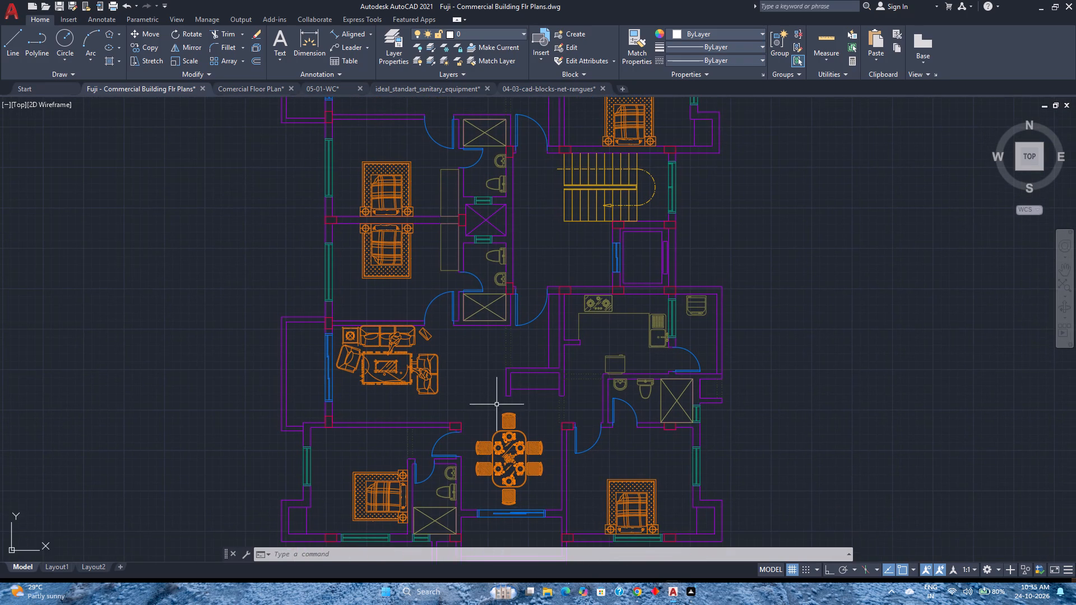
pyautogui.scroll(-1, 505, 397)
pyautogui.moveTo(558, 399); pyautogui.dragTo(550, 454, button='middle')
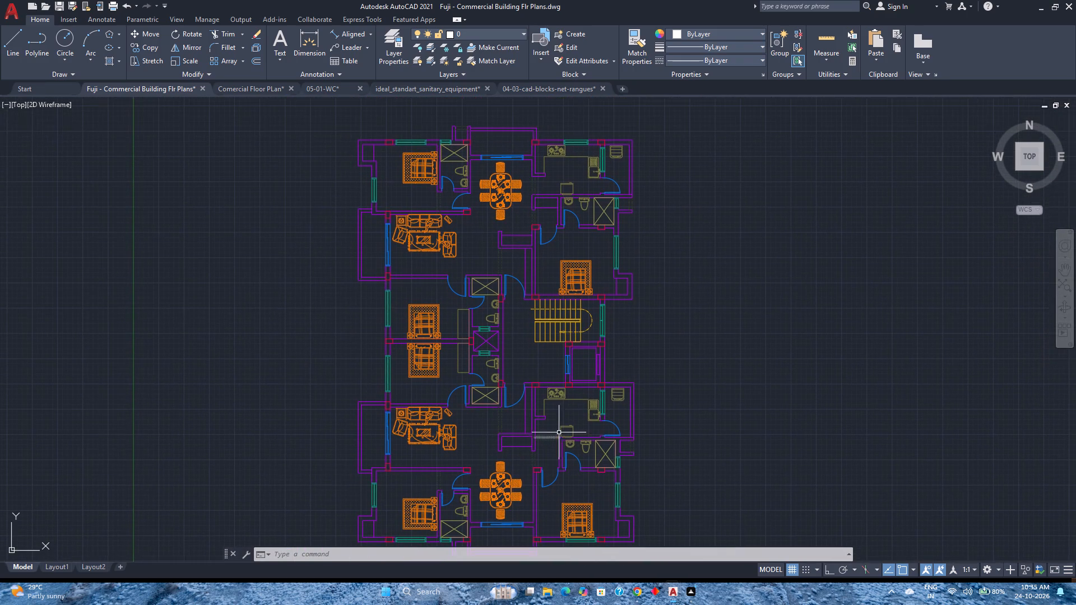
pyautogui.moveTo(559, 432); pyautogui.dragTo(560, 425, button='middle')
pyautogui.moveTo(521, 430); pyautogui.dragTo(544, 418, button='middle')
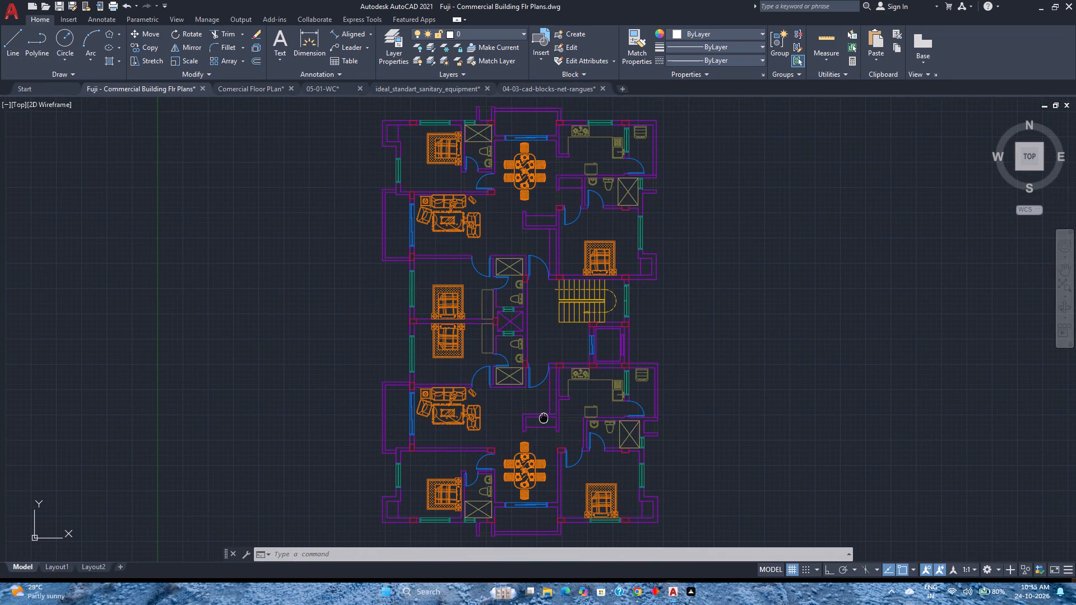
pyautogui.moveTo(544, 418); pyautogui.dragTo(545, 419, button='middle')
pyautogui.middleClick(545, 419)
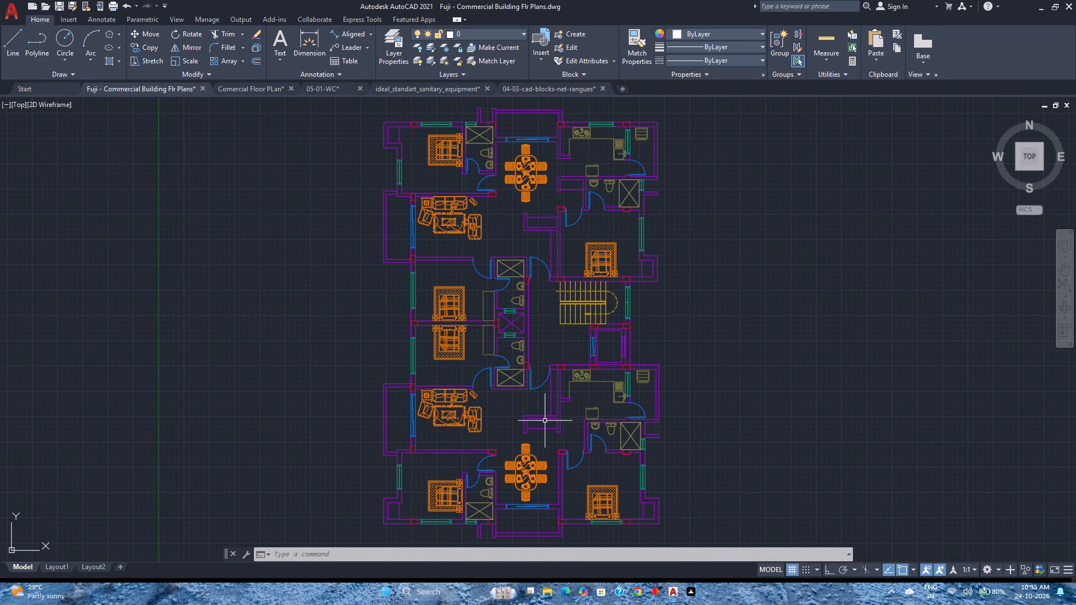
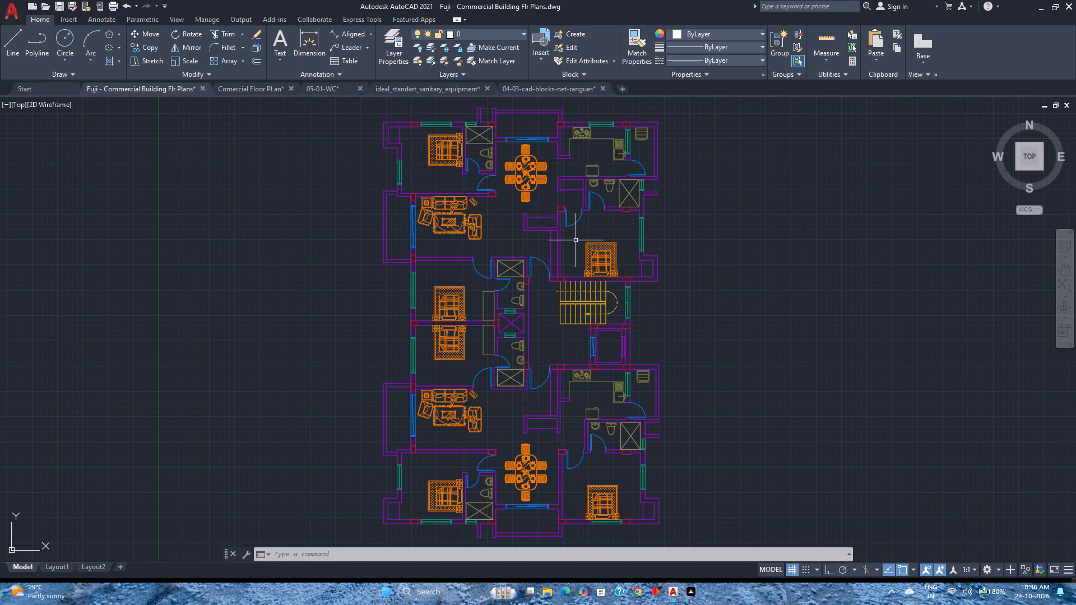
# Examine the furnished floor plan of both apartments, including the dining areas, bedrooms, kitchens and stair core.
pyautogui.scroll(2, 559, 246)
pyautogui.scroll(-2, 559, 246)
pyautogui.moveTo(559, 246); pyautogui.dragTo(531, 291, button='middle')
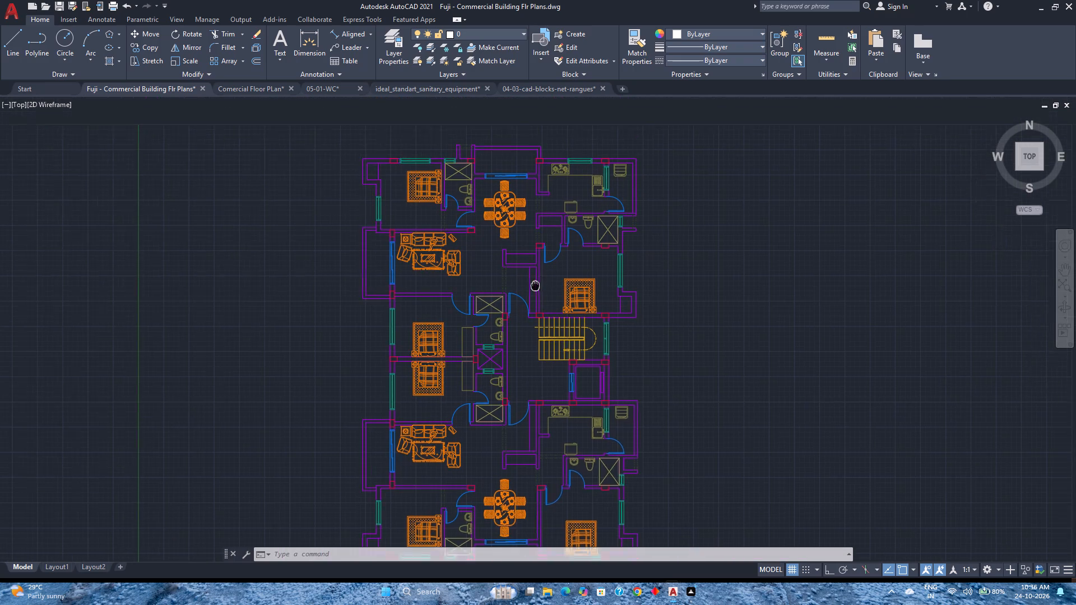
pyautogui.moveTo(531, 291); pyautogui.dragTo(509, 314, button='middle')
pyautogui.middleClick(509, 314)
pyautogui.scroll(3, 488, 222)
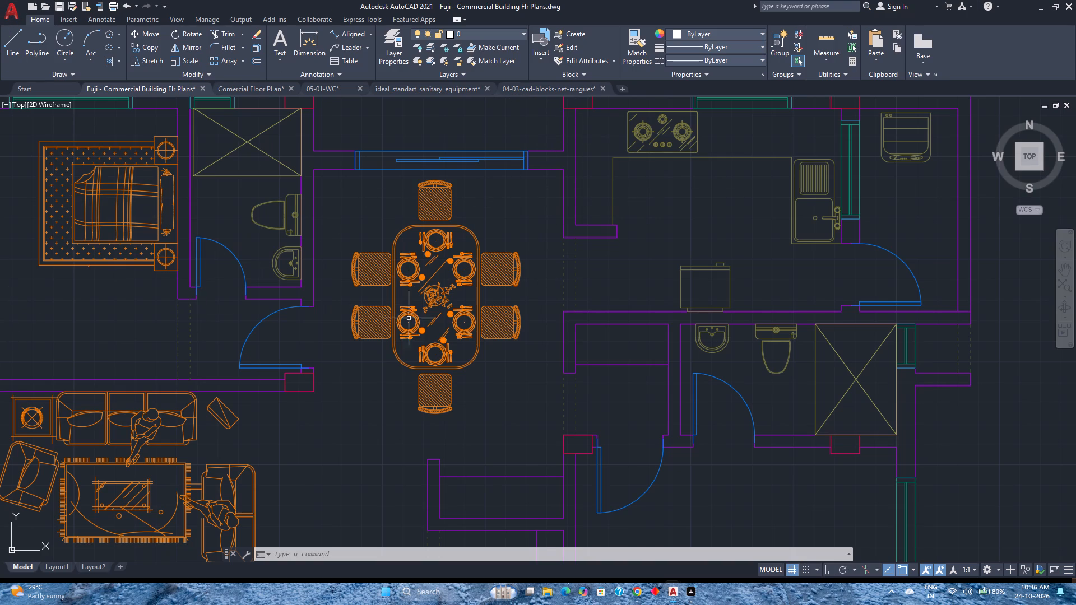
pyautogui.scroll(-2, 409, 318)
pyautogui.scroll(1, 409, 318)
pyautogui.scroll(-1, 409, 318)
pyautogui.scroll(1, 409, 318)
pyautogui.scroll(-1, 409, 318)
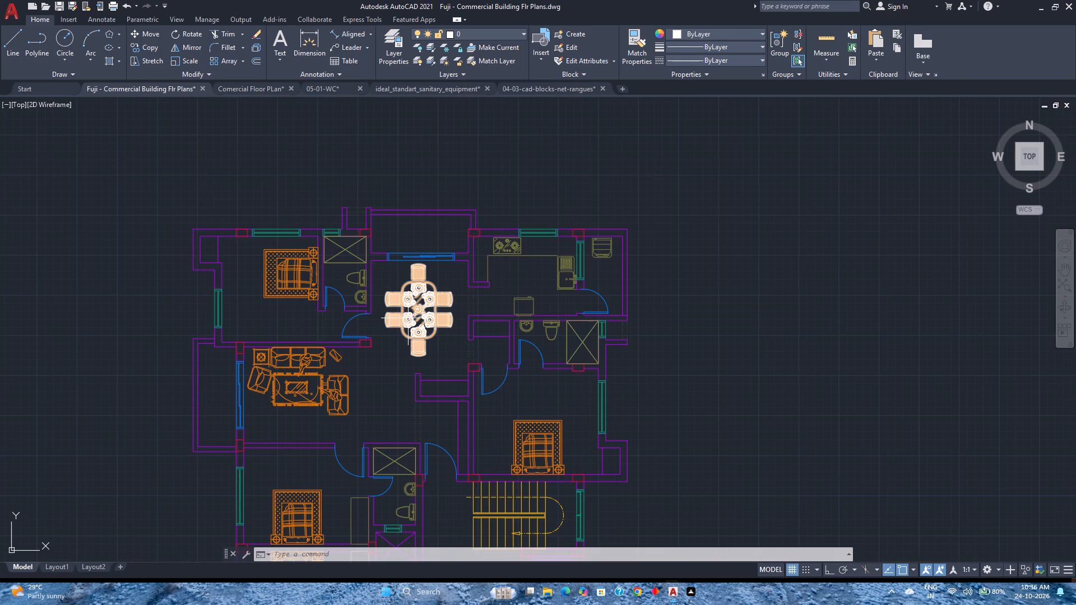
pyautogui.scroll(-2, 406, 318)
pyautogui.scroll(3, 420, 348)
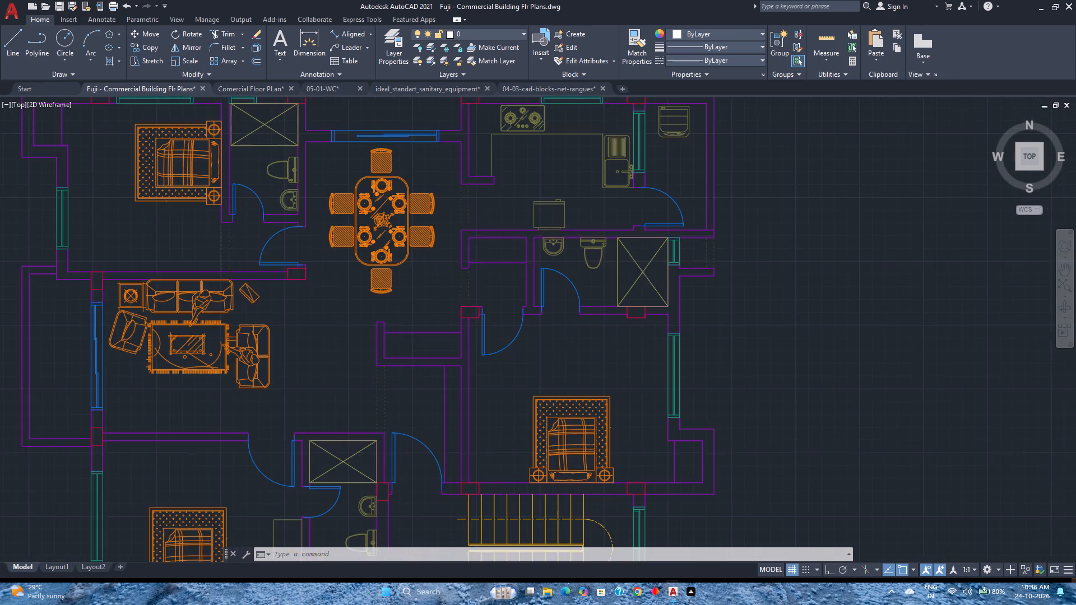
pyautogui.scroll(1, 420, 347)
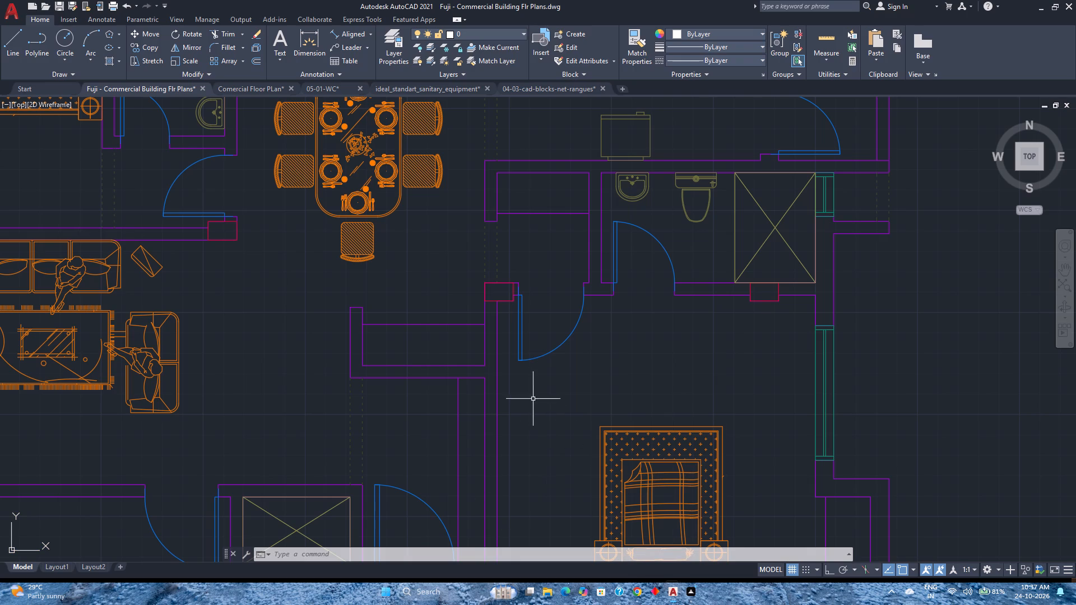
pyautogui.scroll(-2, 553, 440)
pyautogui.scroll(2, 552, 440)
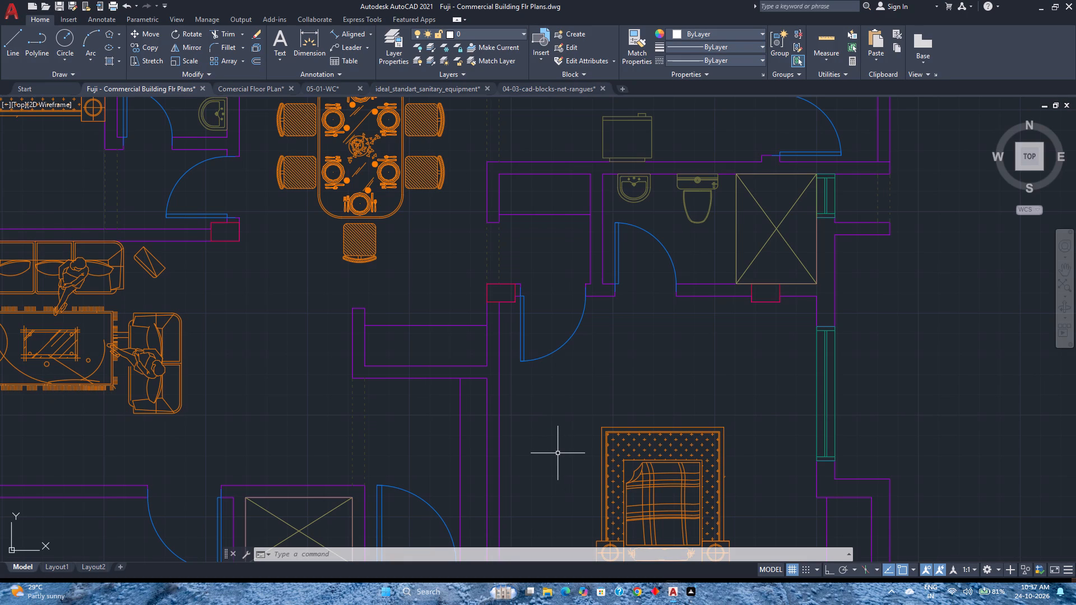
pyautogui.scroll(-1, 595, 188)
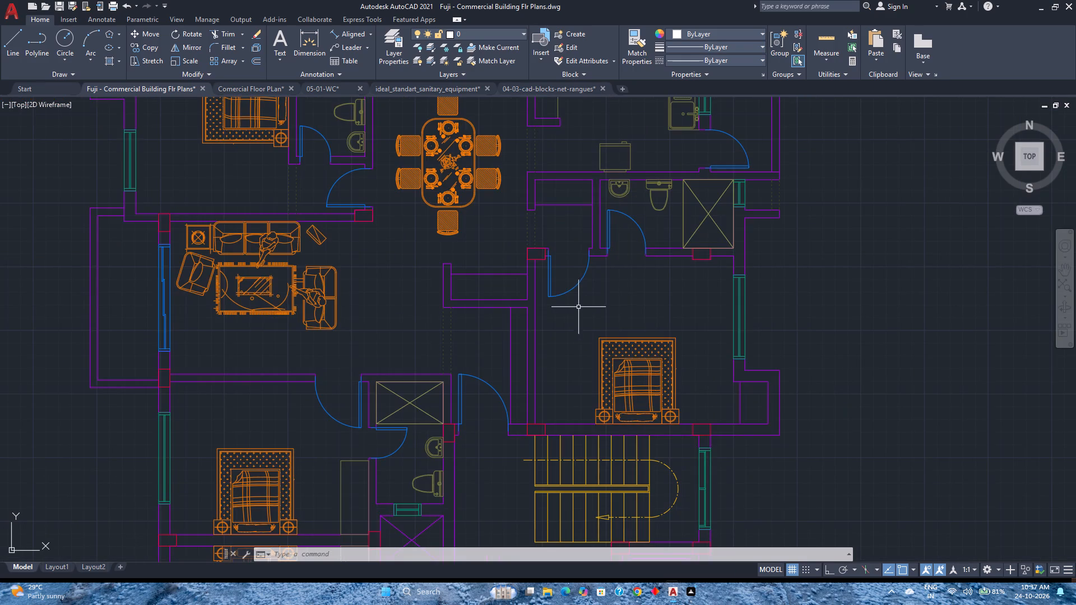
pyautogui.scroll(-3, 578, 306)
pyautogui.scroll(1, 522, 353)
pyautogui.moveTo(518, 353); pyautogui.dragTo(485, 305, button='middle')
pyautogui.middleClick(485, 305)
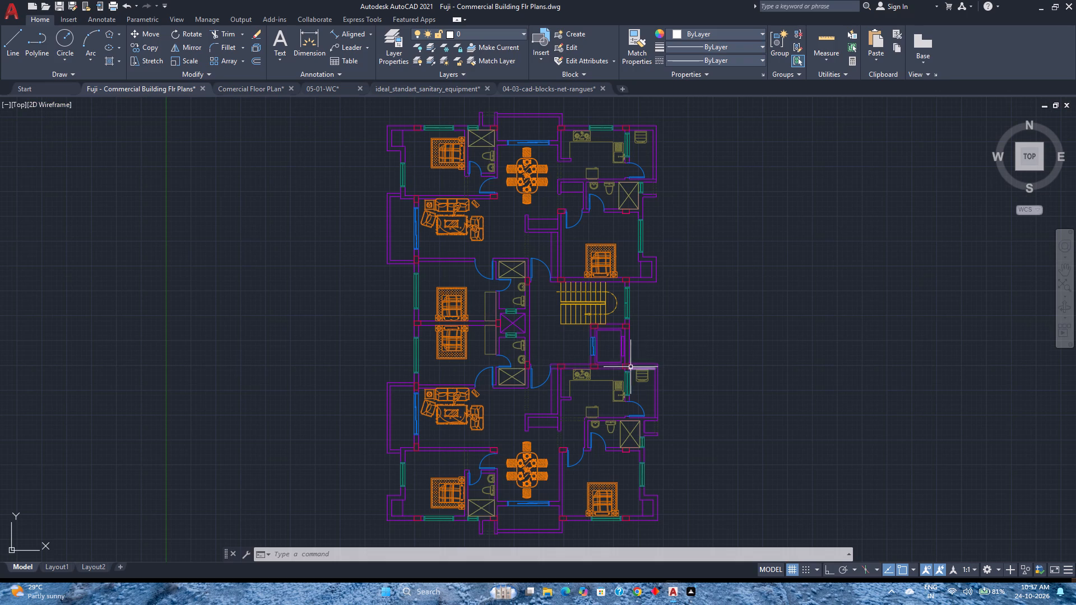
pyautogui.scroll(2, 621, 355)
pyautogui.scroll(-3, 621, 355)
pyautogui.scroll(2, 613, 373)
pyautogui.moveTo(611, 373); pyautogui.dragTo(573, 370, button='middle')
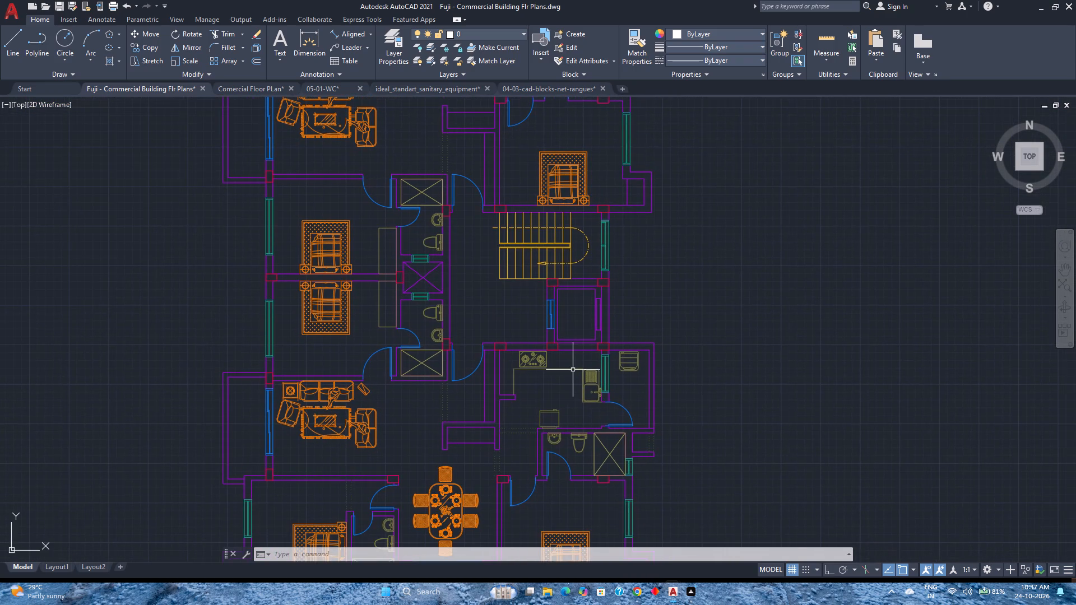
pyautogui.scroll(-1, 574, 368)
# Save the drawing.
pyautogui.hotkey('ctrl', 's')
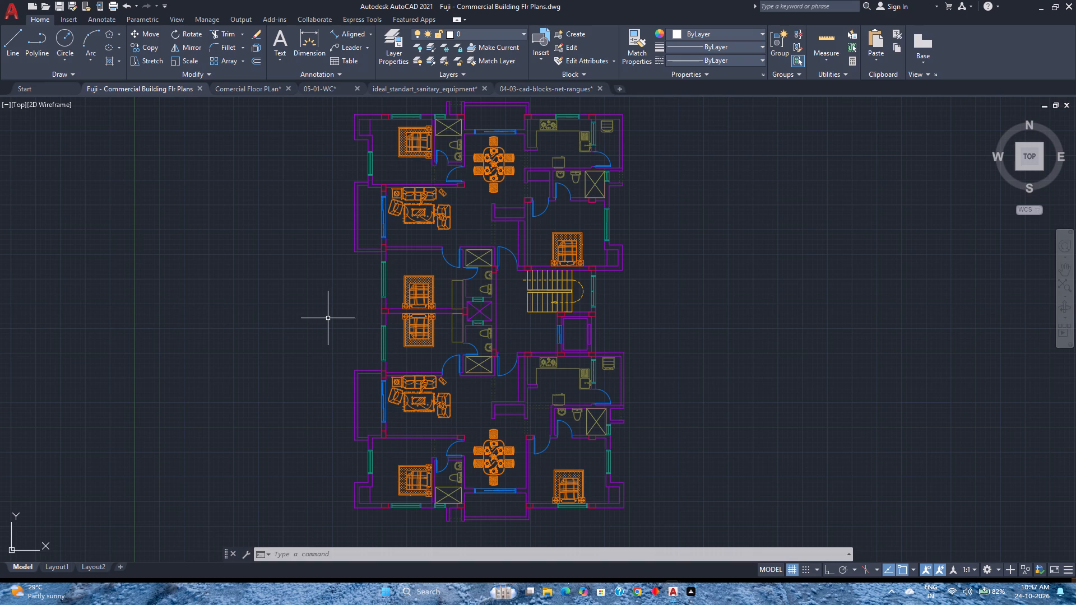
# Review the lower apartment, the stair and lift core, and the overall floor plan.
pyautogui.scroll(2, 467, 472)
pyautogui.scroll(-1, 469, 479)
pyautogui.moveTo(469, 481); pyautogui.dragTo(466, 409, button='middle')
pyautogui.scroll(-1, 466, 409)
pyautogui.moveTo(505, 367); pyautogui.dragTo(417, 398, button='middle')
pyautogui.middleClick(417, 398)
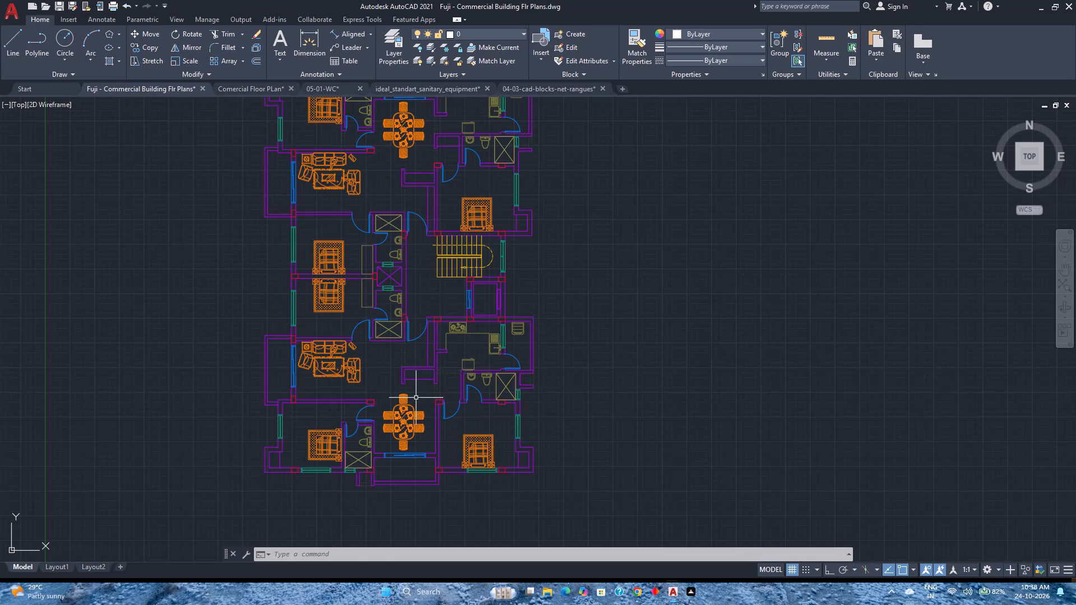
pyautogui.scroll(1, 417, 299)
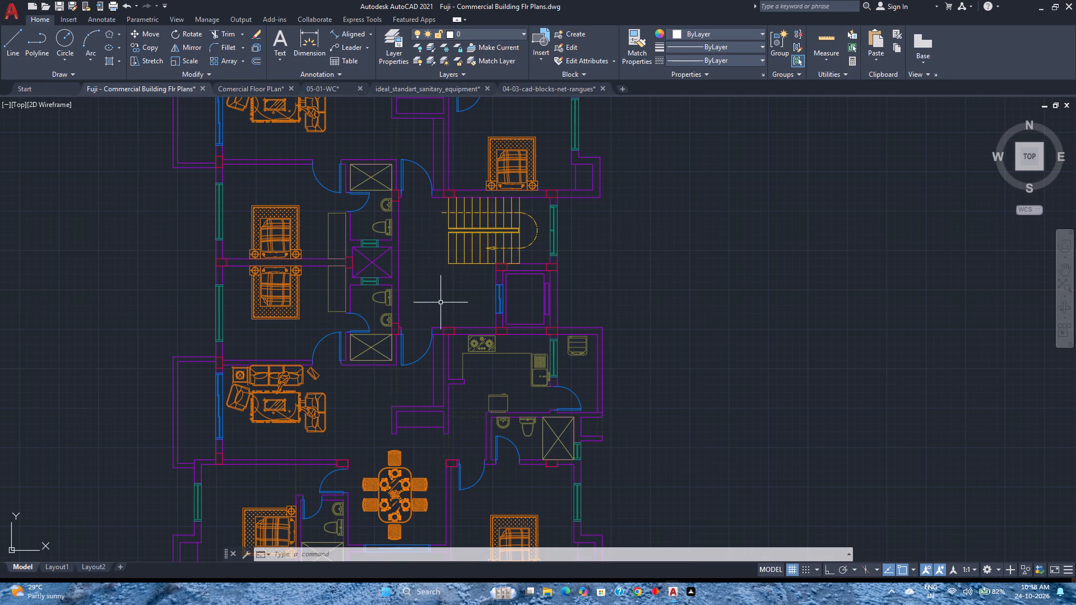
pyautogui.scroll(-1, 440, 302)
pyautogui.moveTo(440, 304); pyautogui.dragTo(445, 348, button='middle')
pyautogui.moveTo(445, 348); pyautogui.dragTo(446, 348, button='middle')
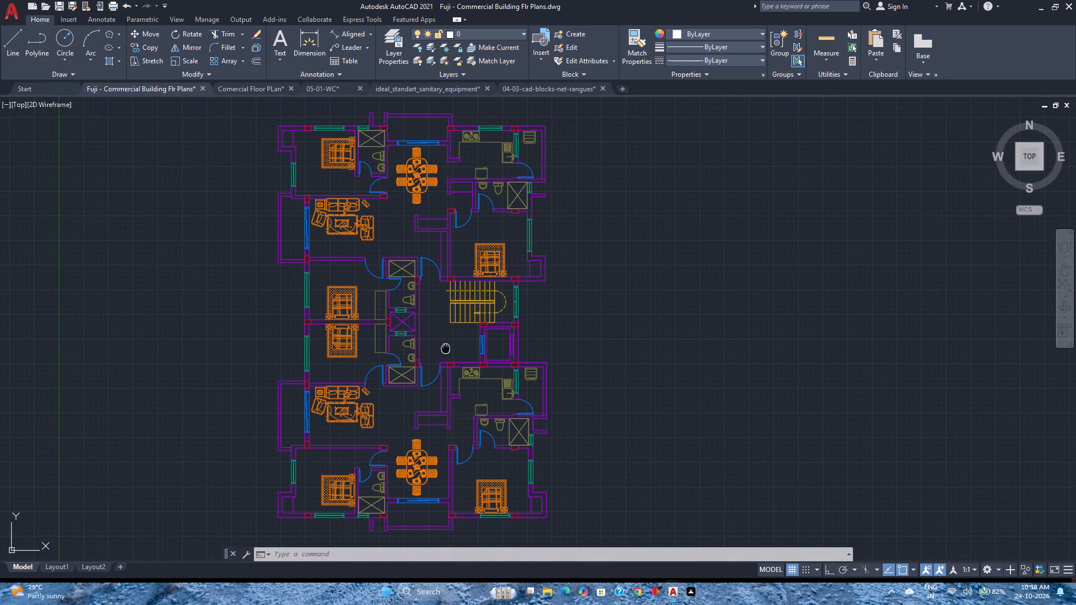
pyautogui.moveTo(446, 348); pyautogui.dragTo(457, 348, button='middle')
pyautogui.middleClick(457, 348)
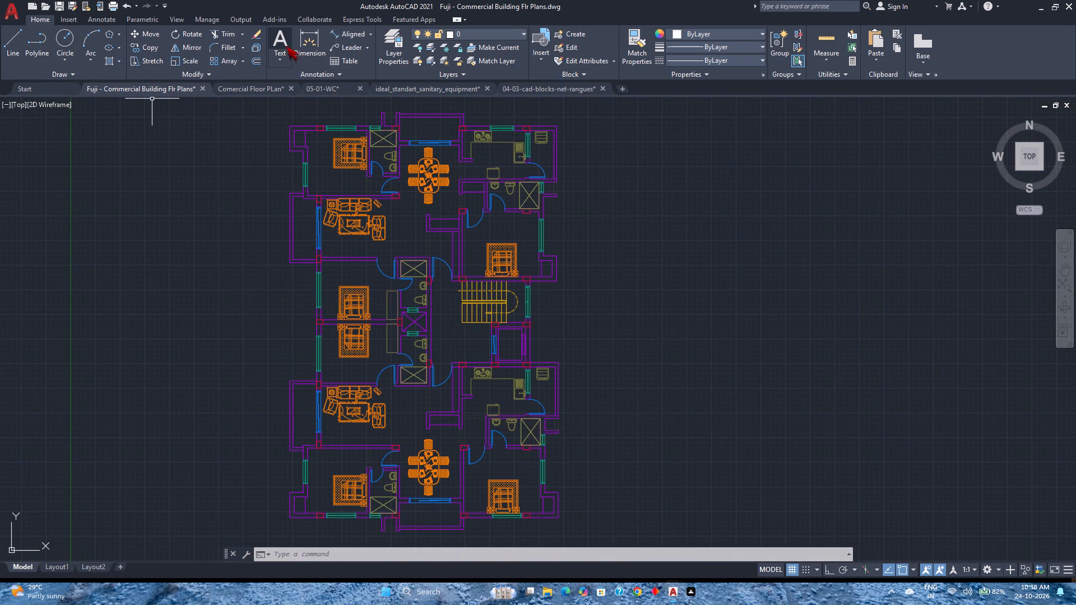
# Create a multiline text box in the balcony below the lower apartment's dining area, with a text height of 1'.
pyautogui.click(282, 45)
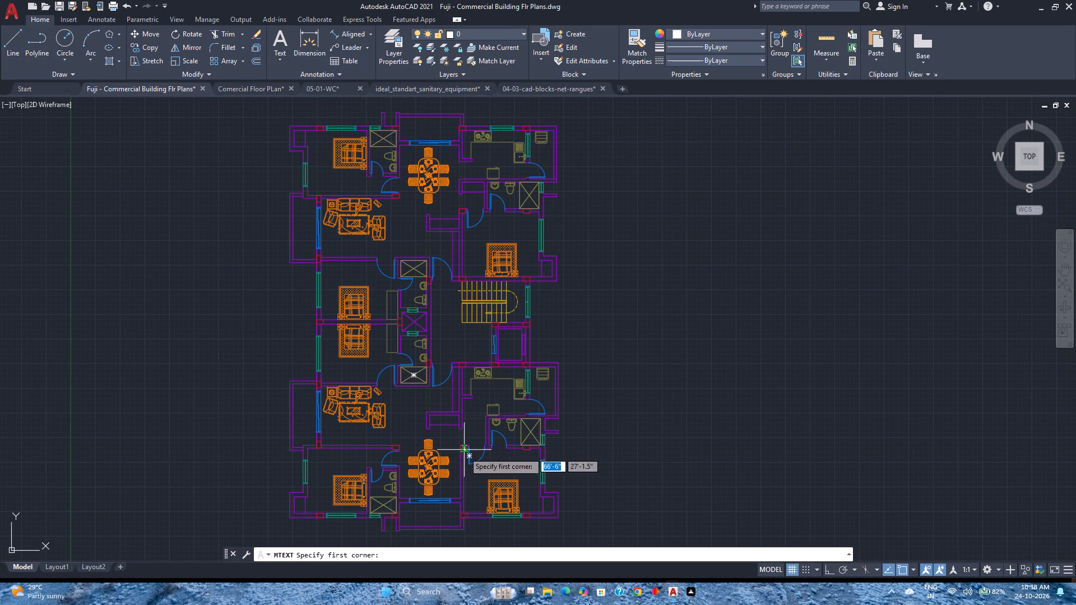
pyautogui.scroll(2, 441, 514)
pyautogui.moveTo(441, 514); pyautogui.dragTo(485, 403, button='middle')
pyautogui.middleClick(485, 403)
pyautogui.middleClick(485, 403)
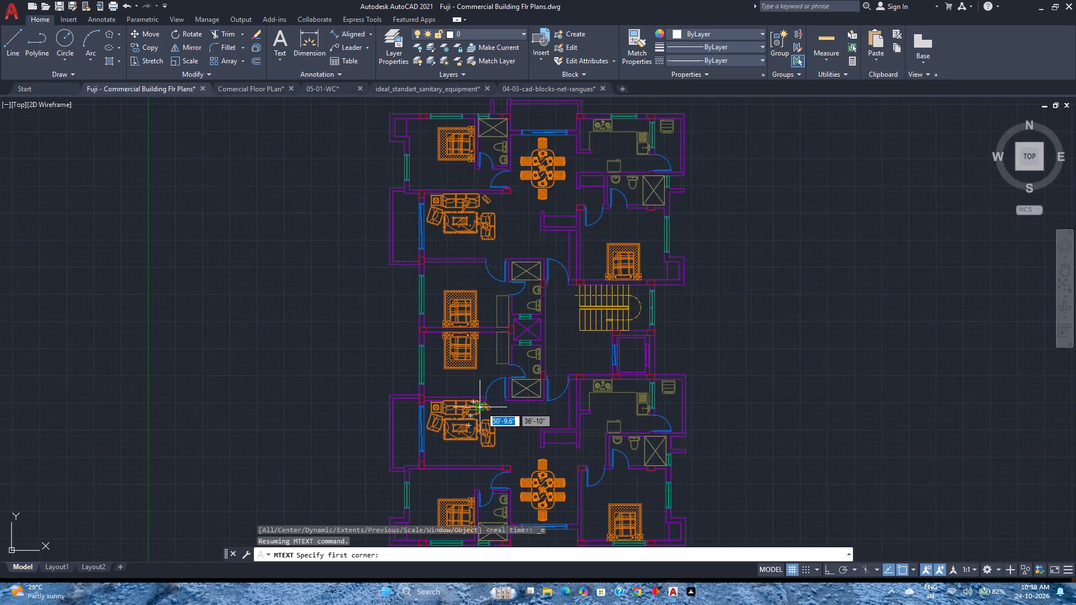
pyautogui.scroll(2, 481, 407)
pyautogui.scroll(-3, 480, 412)
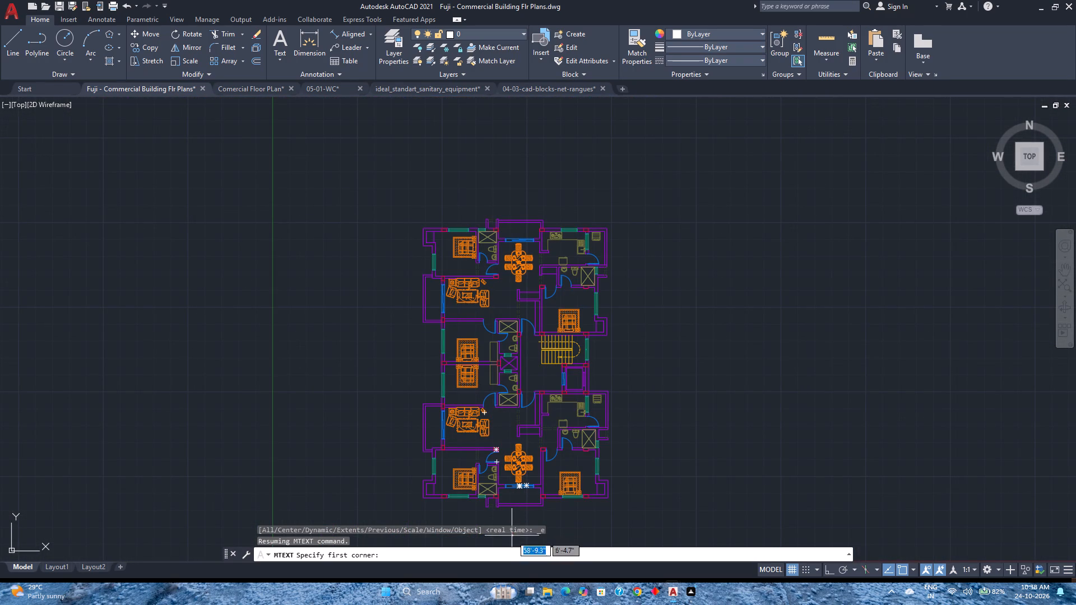
pyautogui.scroll(3, 511, 518)
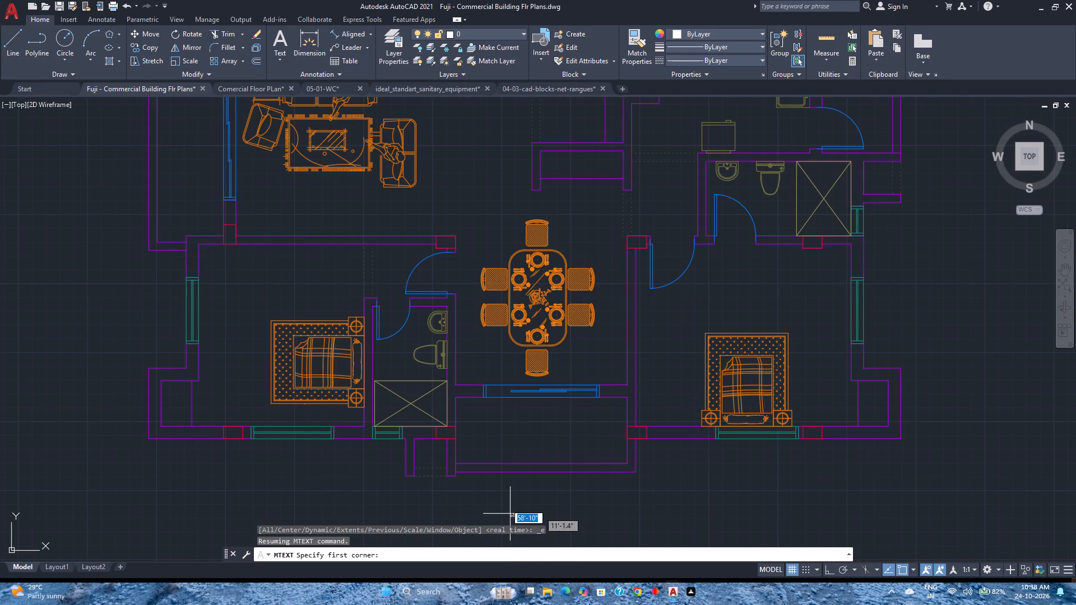
pyautogui.click(499, 414)
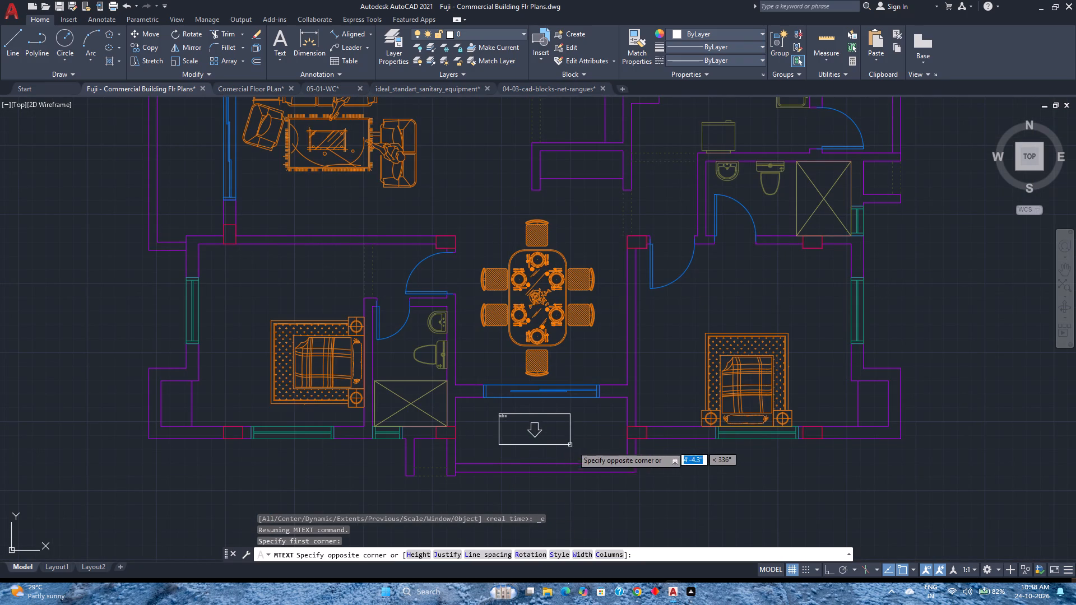
pyautogui.click(581, 449)
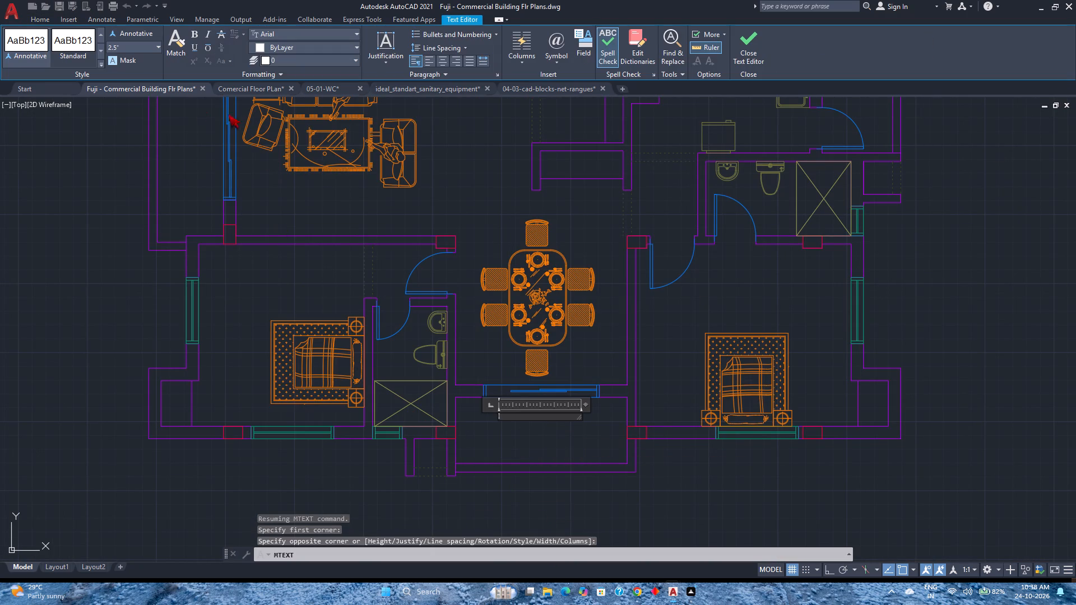
pyautogui.click(124, 48)
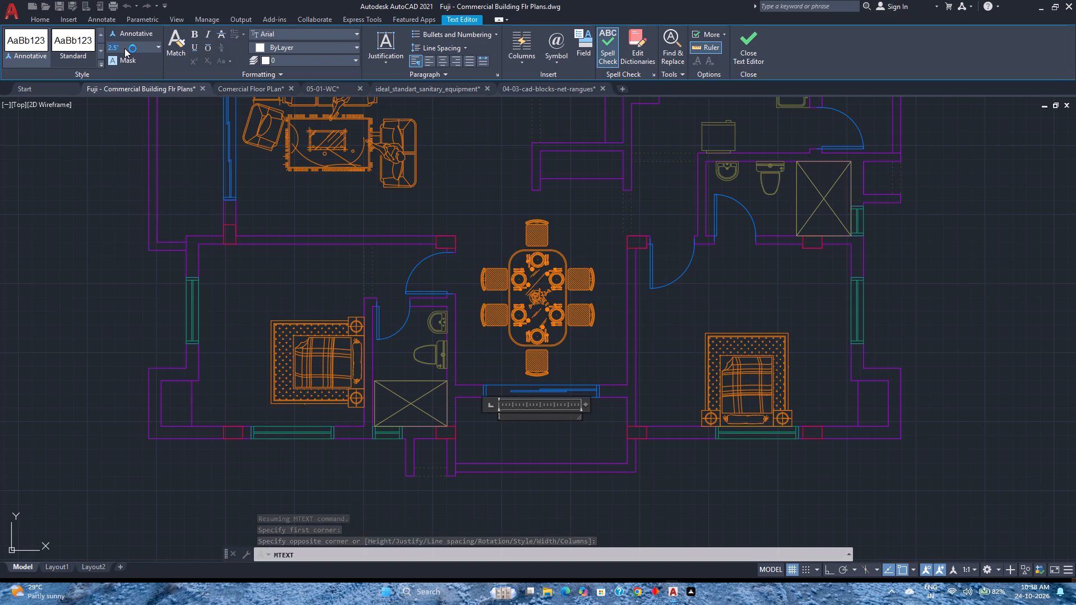
pyautogui.write("1'")
pyautogui.press('Return')
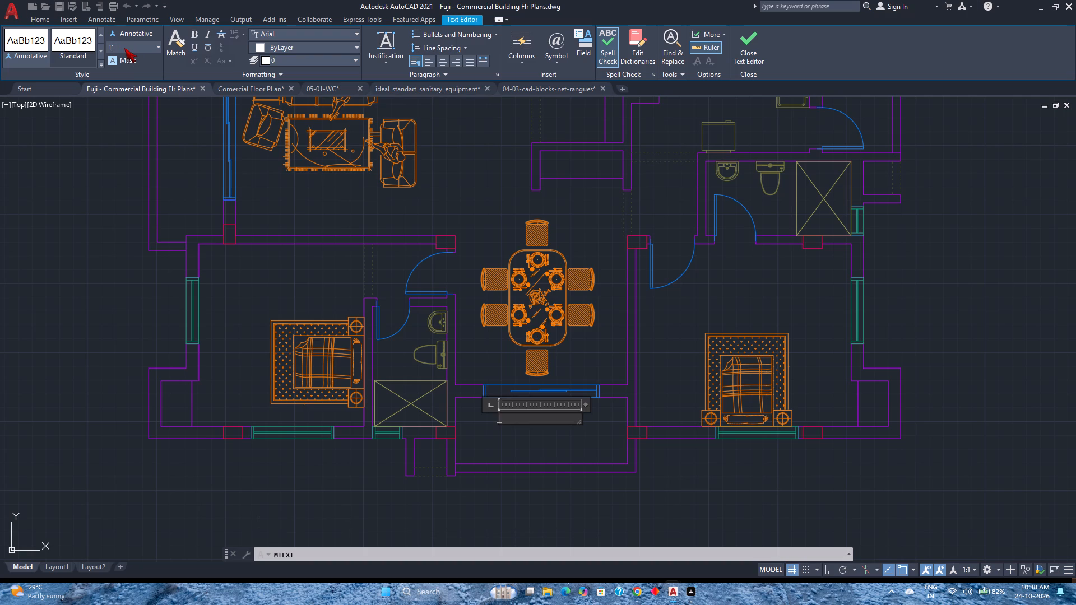
# Enter BALCONY in bold as the first line of the balcony label.
pyautogui.hotkey('ctrl', 'b')
pyautogui.write('BALA')
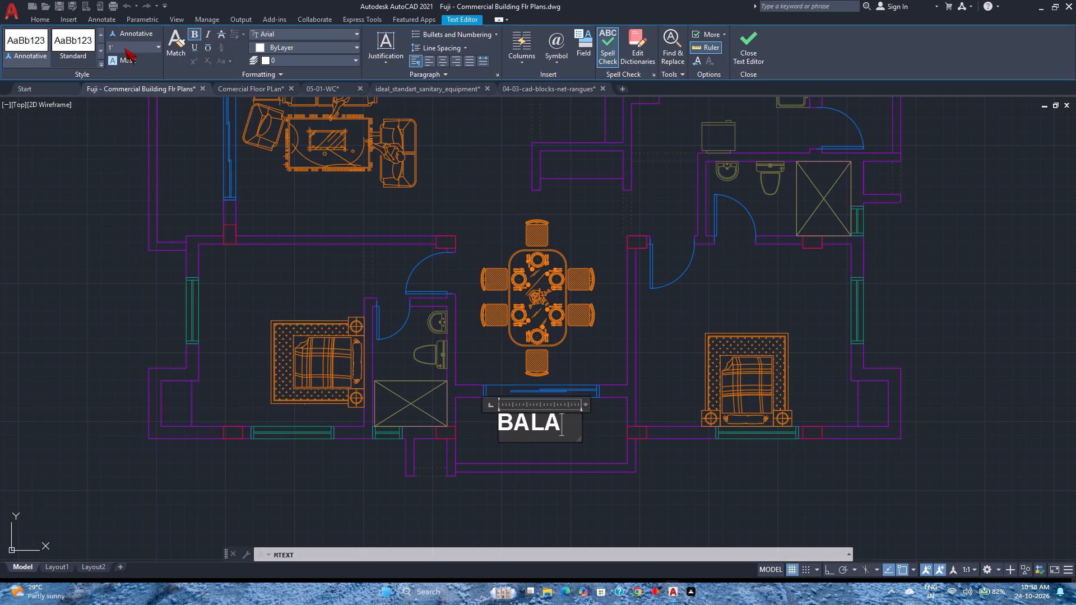
pyautogui.write('CO')
pyautogui.press('BackSpace')
pyautogui.press('BackSpace')
pyautogui.press('BackSpace')
pyautogui.write('CONY')
pyautogui.press('Return')
# Enter 10'4.5" in regular weight on the line beneath the BALCONY heading.
pyautogui.hotkey('ctrl', 'b')
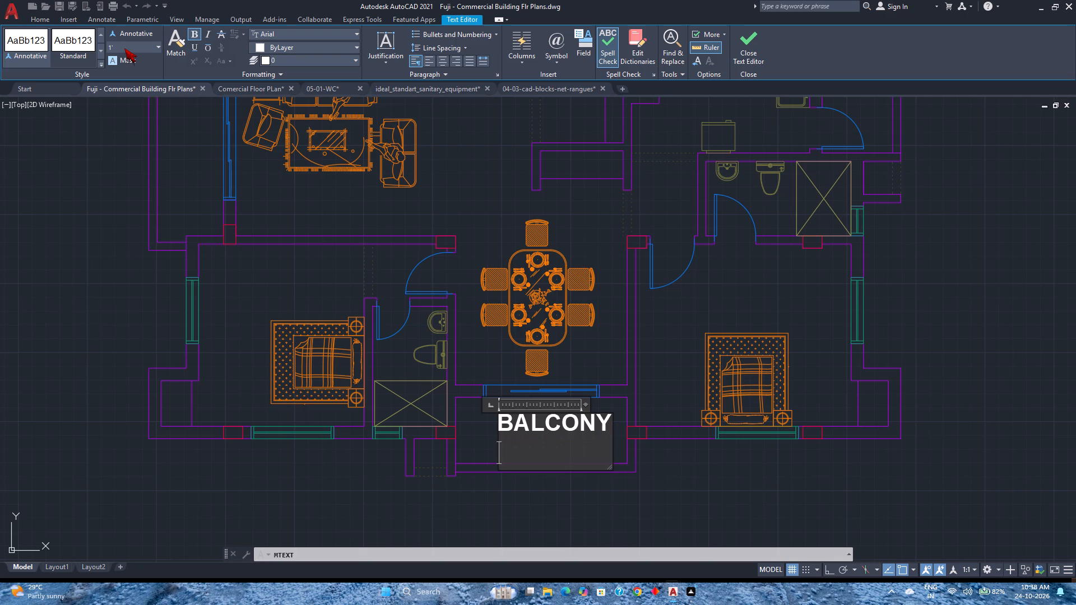
pyautogui.write("10'")
pyautogui.write('4.5"')
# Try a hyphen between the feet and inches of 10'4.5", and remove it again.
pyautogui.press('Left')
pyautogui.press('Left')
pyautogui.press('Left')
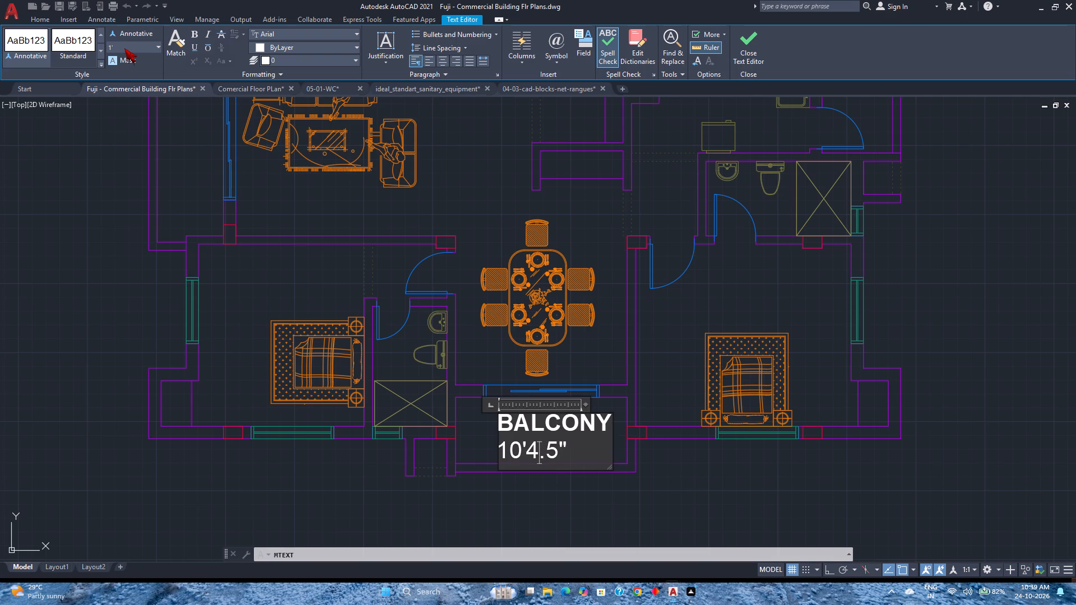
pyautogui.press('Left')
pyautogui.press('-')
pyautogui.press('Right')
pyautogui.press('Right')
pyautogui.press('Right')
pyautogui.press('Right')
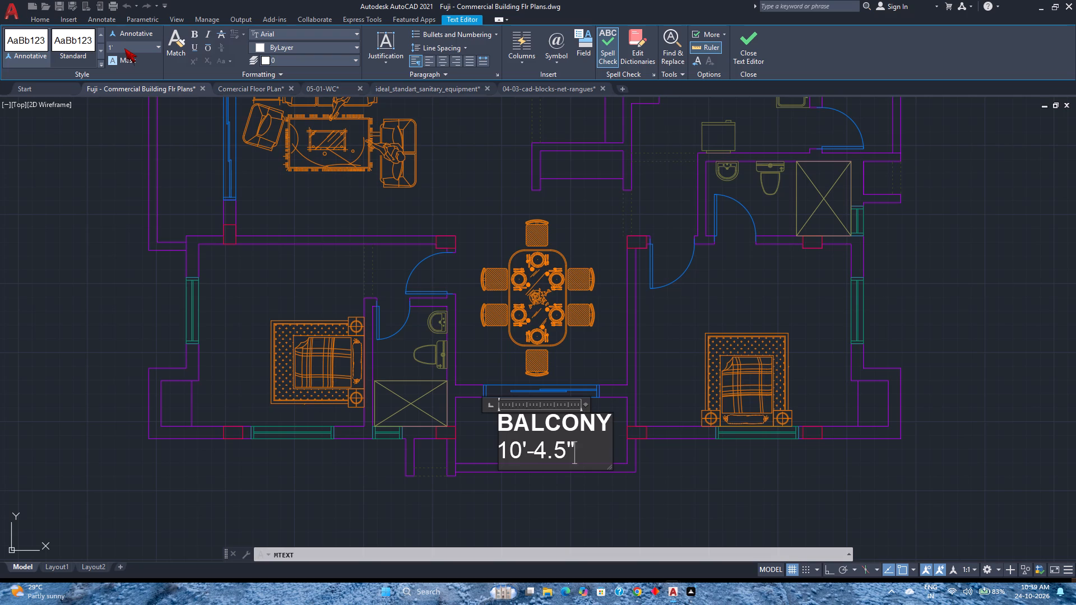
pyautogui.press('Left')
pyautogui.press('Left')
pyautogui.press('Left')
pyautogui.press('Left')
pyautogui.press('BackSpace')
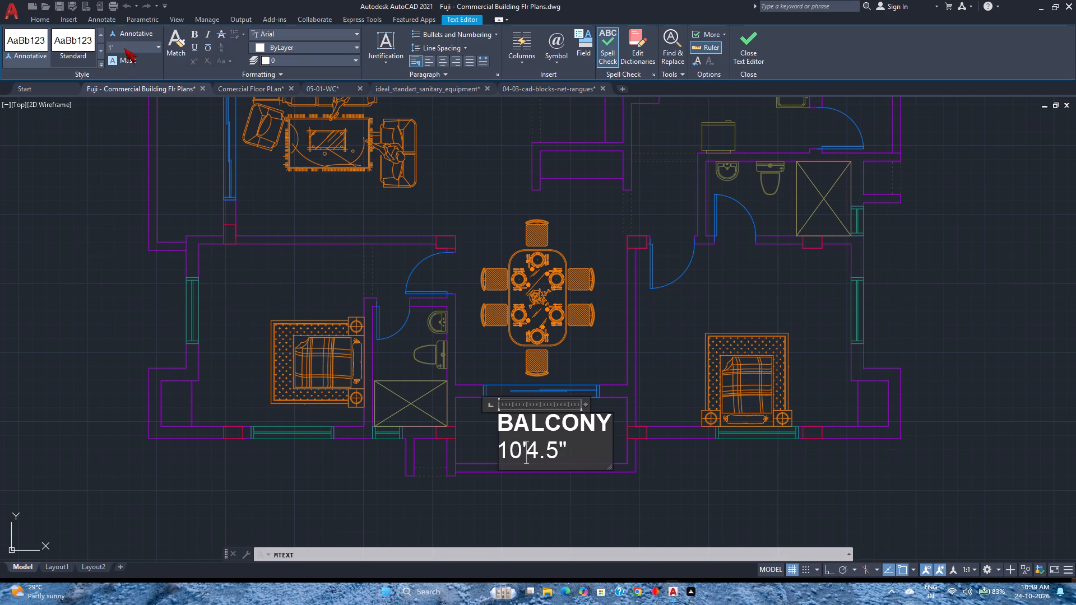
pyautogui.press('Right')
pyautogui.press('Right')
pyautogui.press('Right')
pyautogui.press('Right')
# Append x 4'0" after the 10'4.5" length in the balcony label.
pyautogui.press('space')
pyautogui.write('x')
pyautogui.press('space')
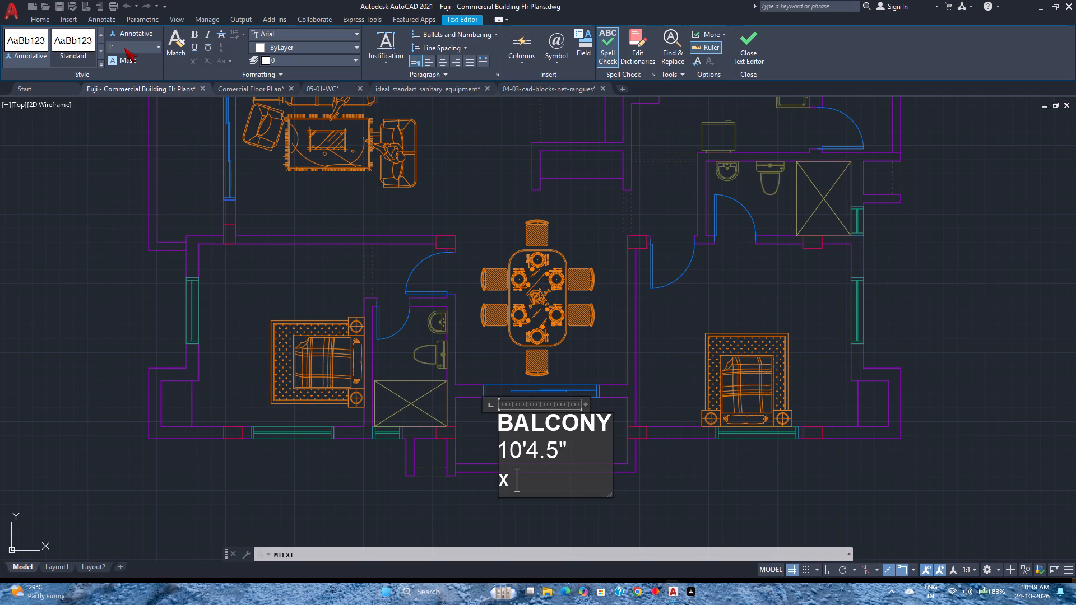
pyautogui.write('4\'0"')
pyautogui.press('Return')
pyautogui.press('BackSpace')
# Centre both lines of the balcony label and widen its text box until 10'4.5" x 4'0" fits on one line.
pyautogui.hotkey('ctrl', 'a')
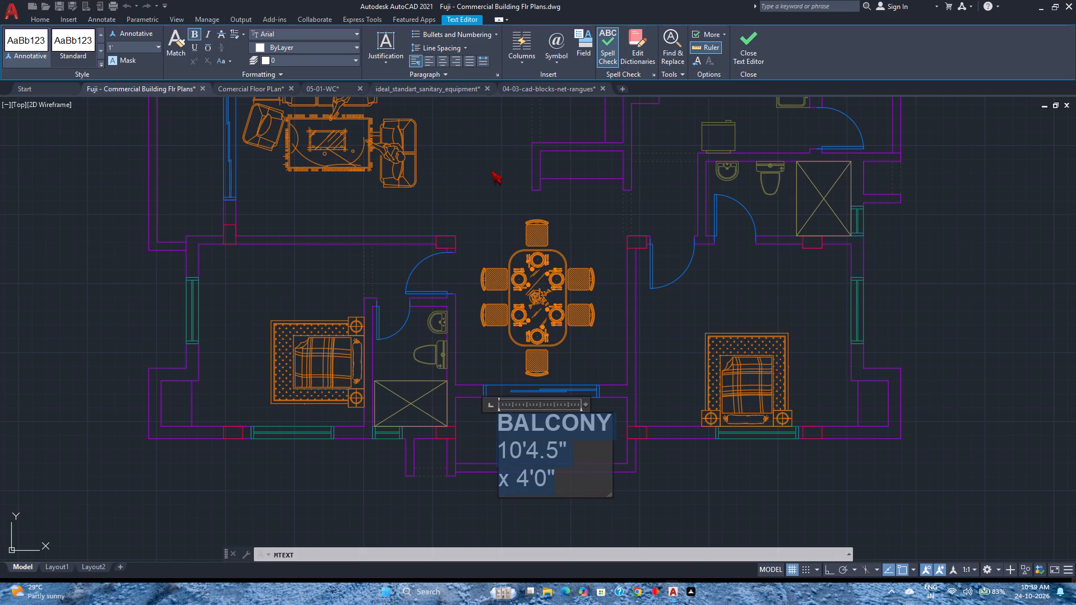
pyautogui.click(445, 59)
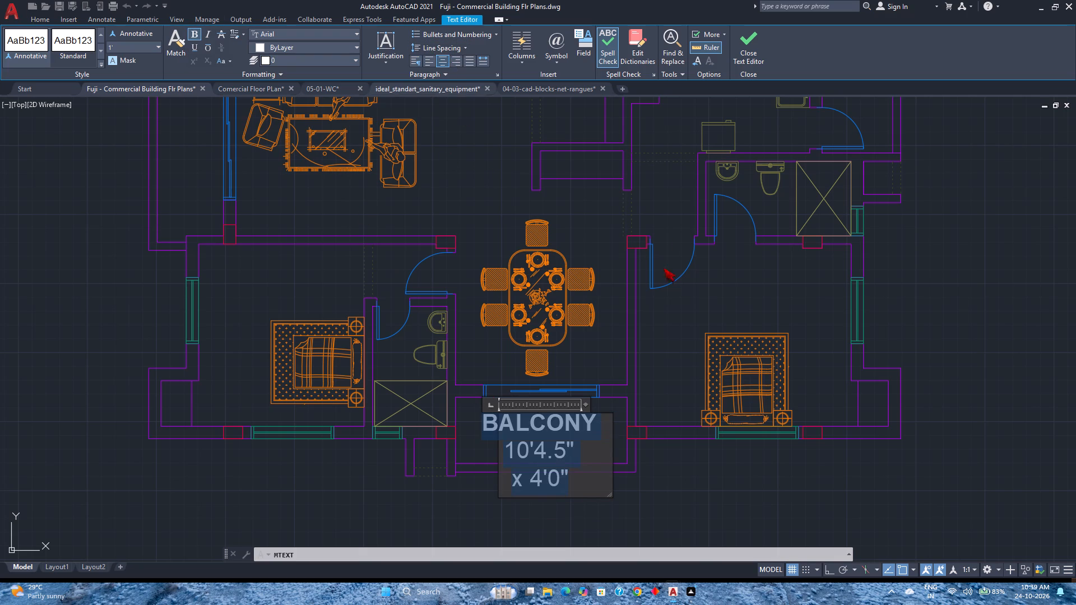
pyautogui.moveTo(586, 406); pyautogui.dragTo(636, 406)
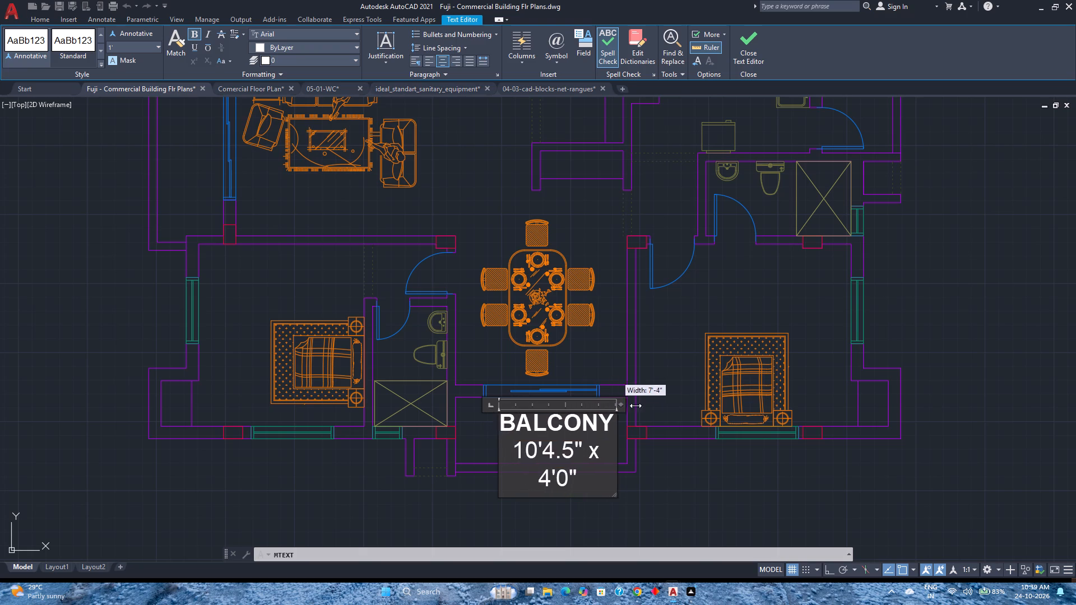
pyautogui.moveTo(636, 406); pyautogui.dragTo(644, 406)
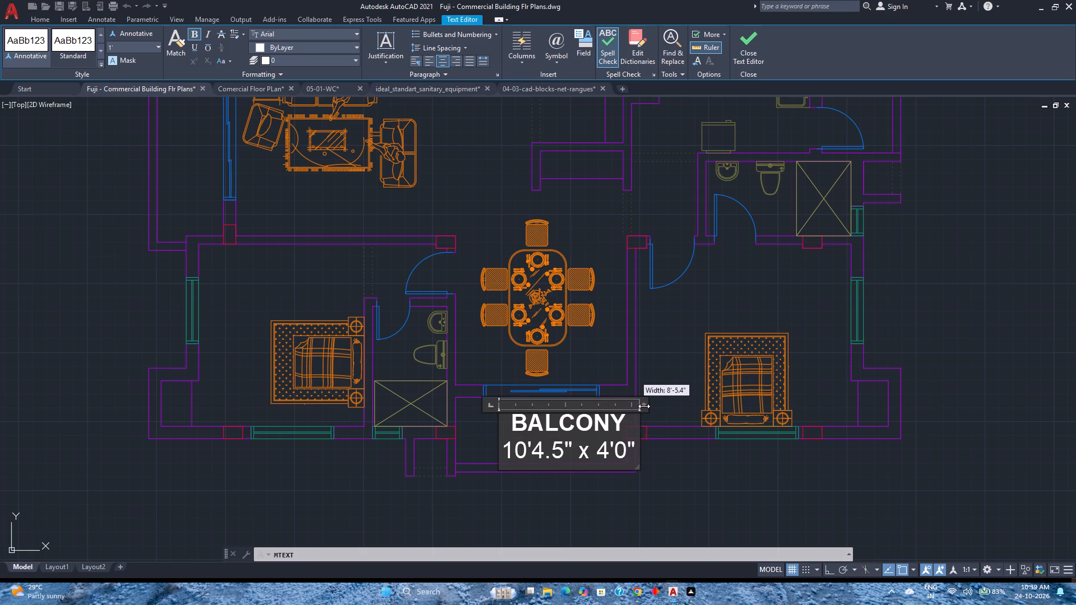
pyautogui.moveTo(644, 406); pyautogui.dragTo(638, 405)
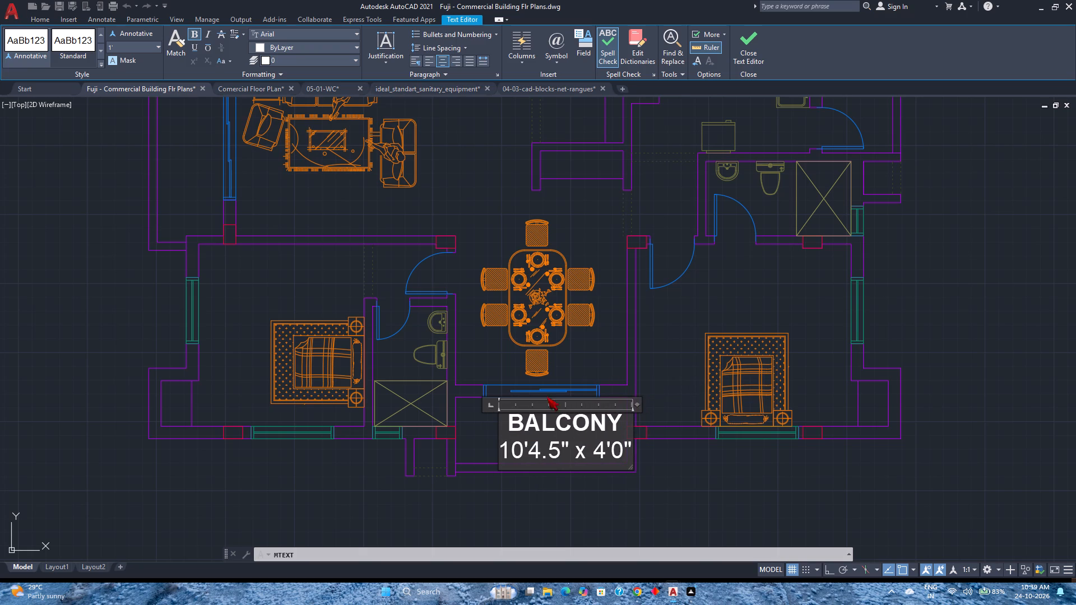
pyautogui.click(754, 52)
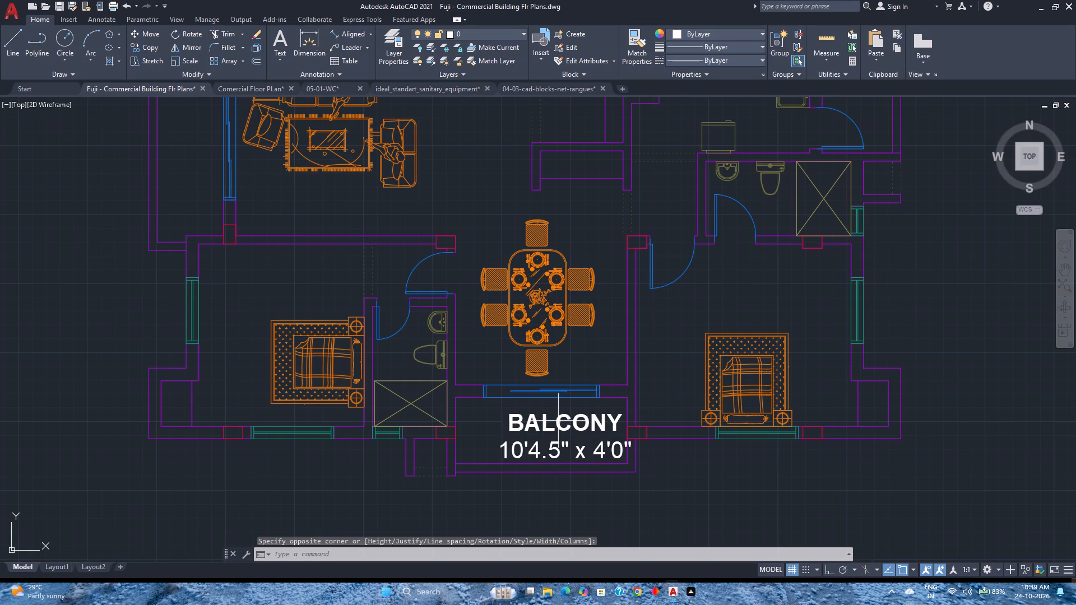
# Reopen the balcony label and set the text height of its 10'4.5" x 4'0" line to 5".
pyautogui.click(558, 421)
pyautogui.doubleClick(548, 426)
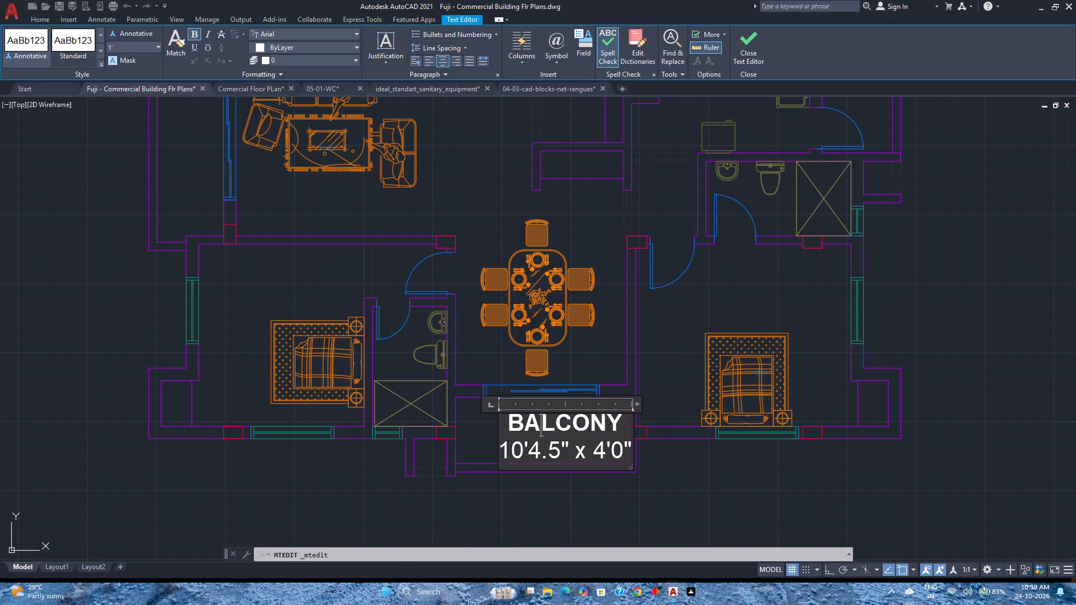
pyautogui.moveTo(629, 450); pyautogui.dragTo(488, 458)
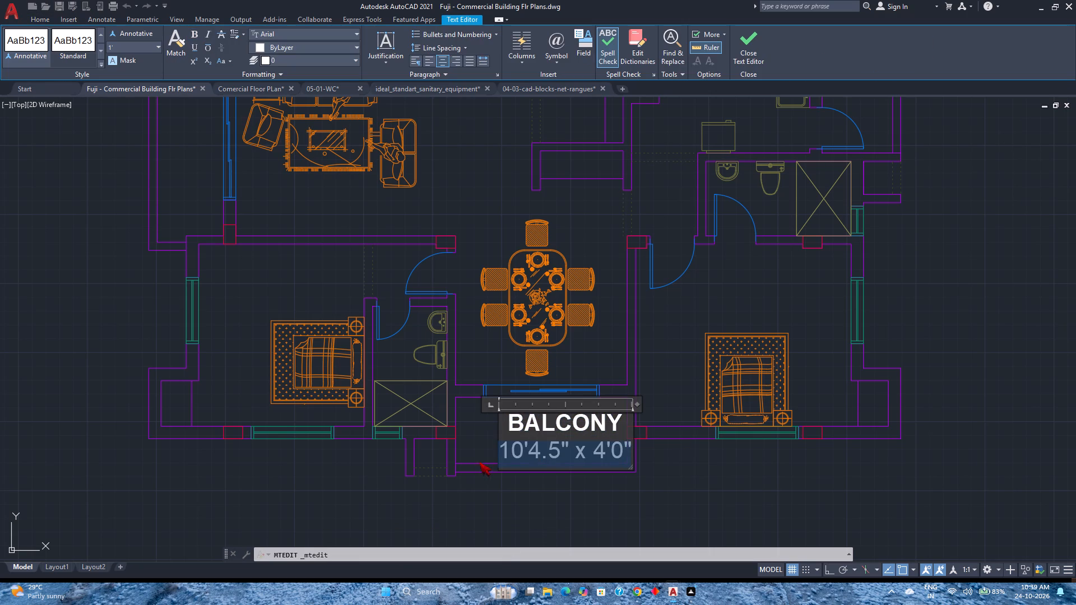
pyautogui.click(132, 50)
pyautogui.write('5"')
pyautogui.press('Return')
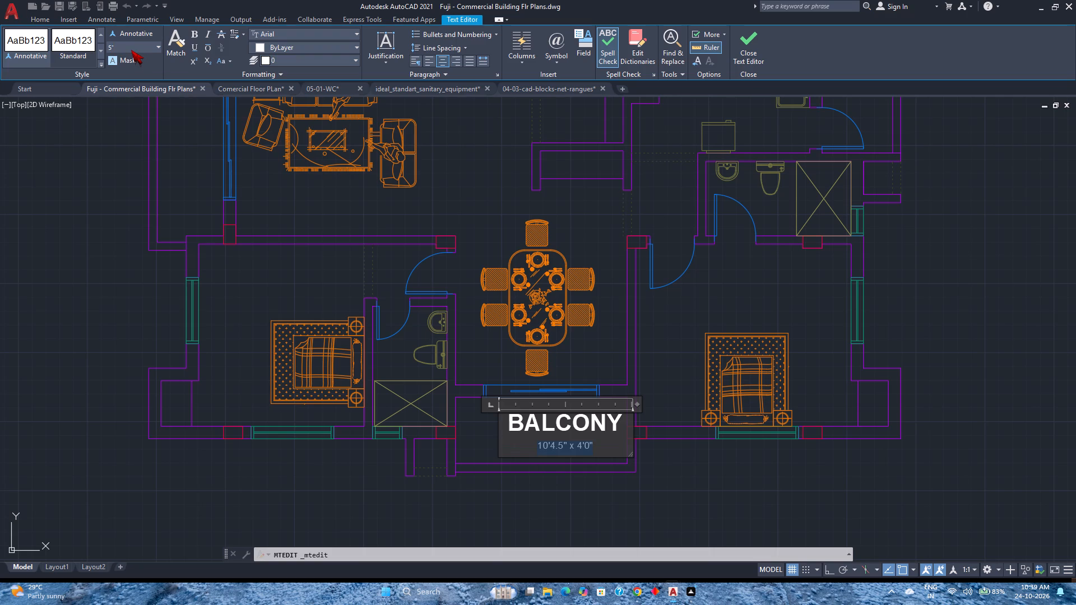
# Set the text height of the BALCONY heading to 9" and finish editing the label.
pyautogui.moveTo(619, 426); pyautogui.dragTo(558, 432)
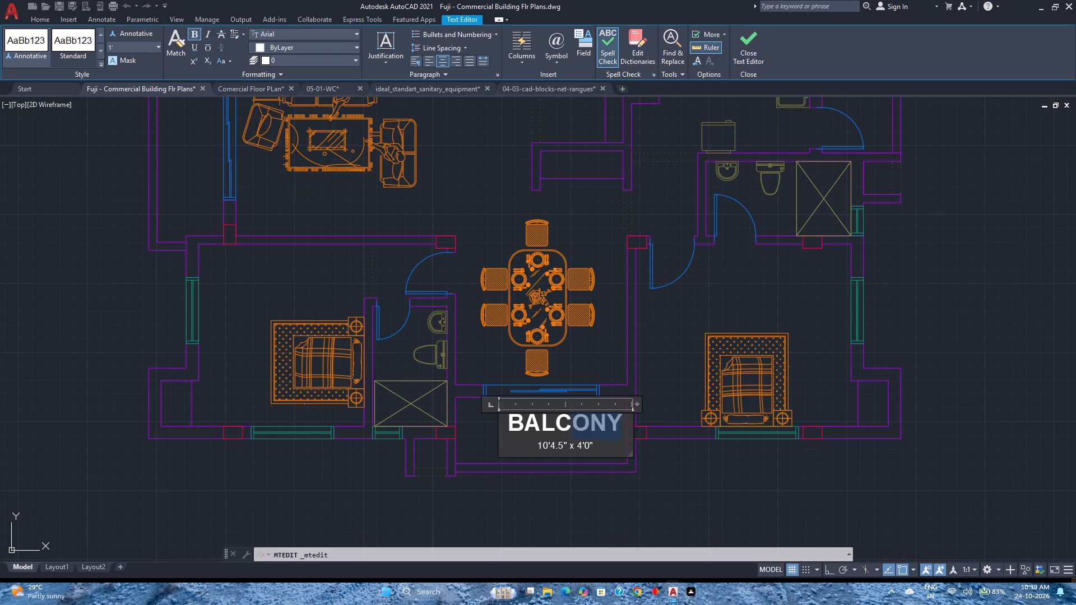
pyautogui.moveTo(558, 432); pyautogui.dragTo(502, 436)
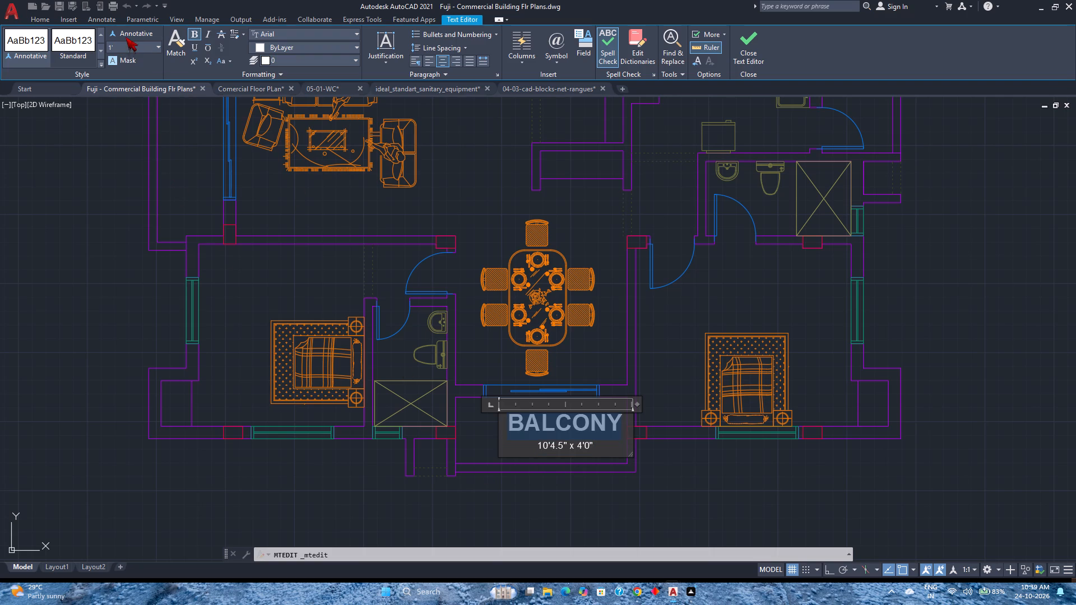
pyautogui.click(125, 48)
pyautogui.press('9')
pyautogui.hotkey('shift', '"')
pyautogui.press('Return')
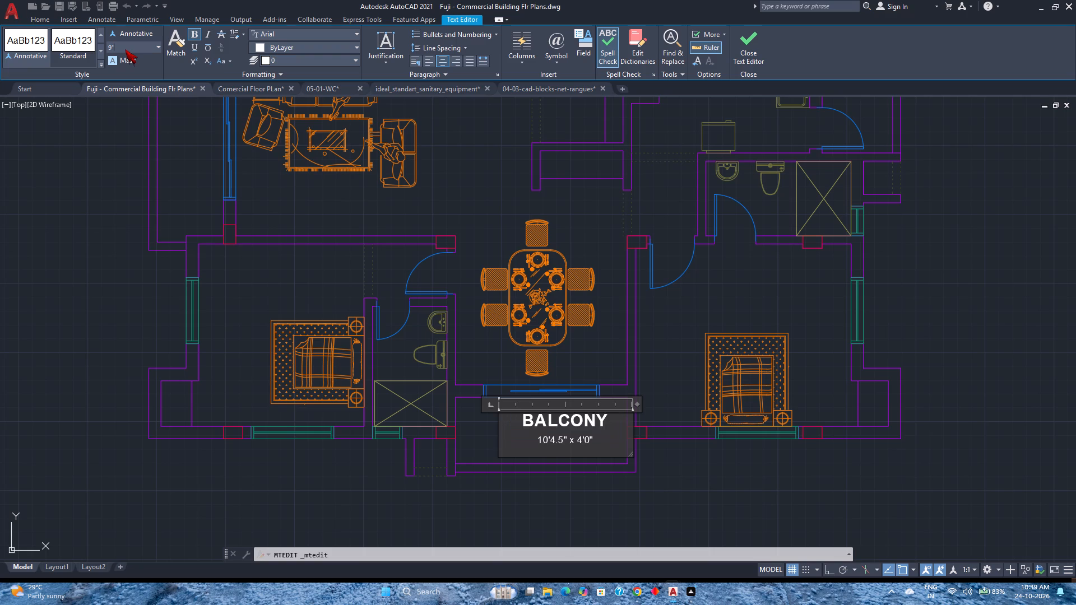
pyautogui.click(745, 41)
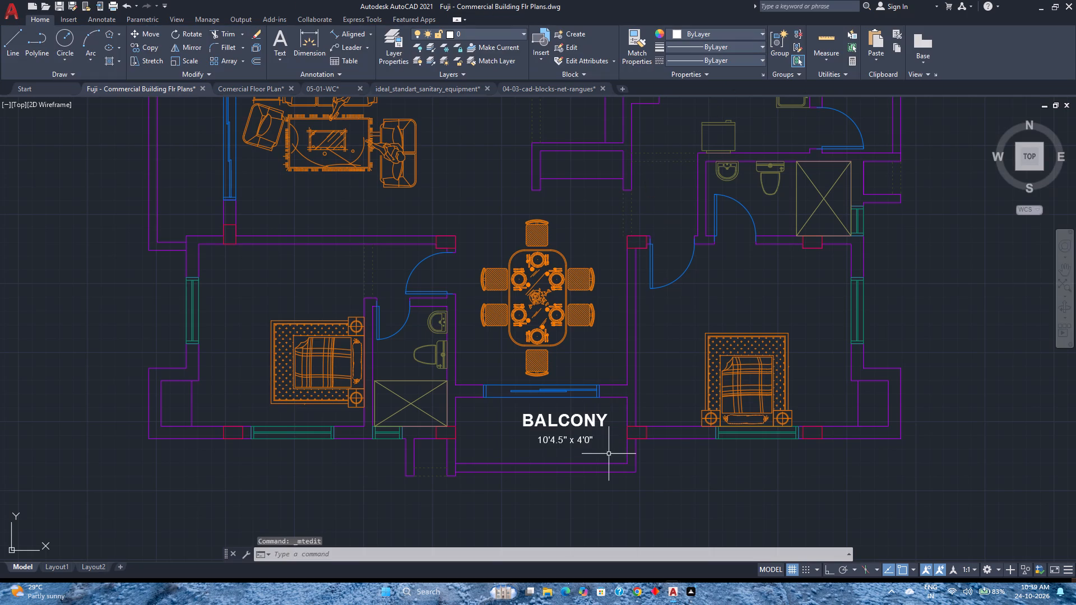
# Narrow the balcony label's text frame to about the width of the heading, centring the text within the balcony.
pyautogui.click(563, 425)
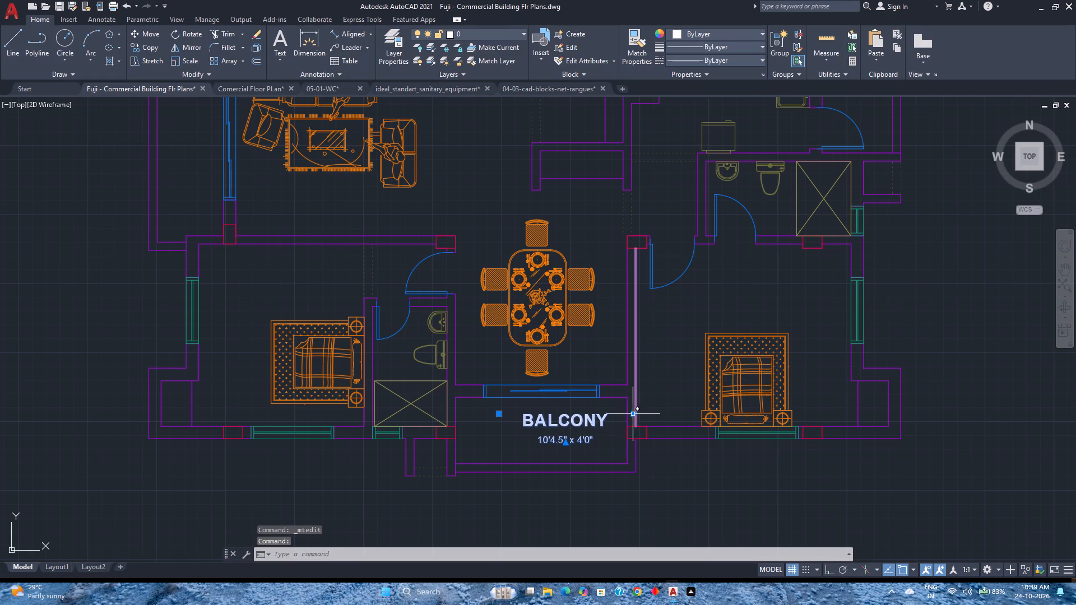
pyautogui.moveTo(633, 415); pyautogui.dragTo(595, 417)
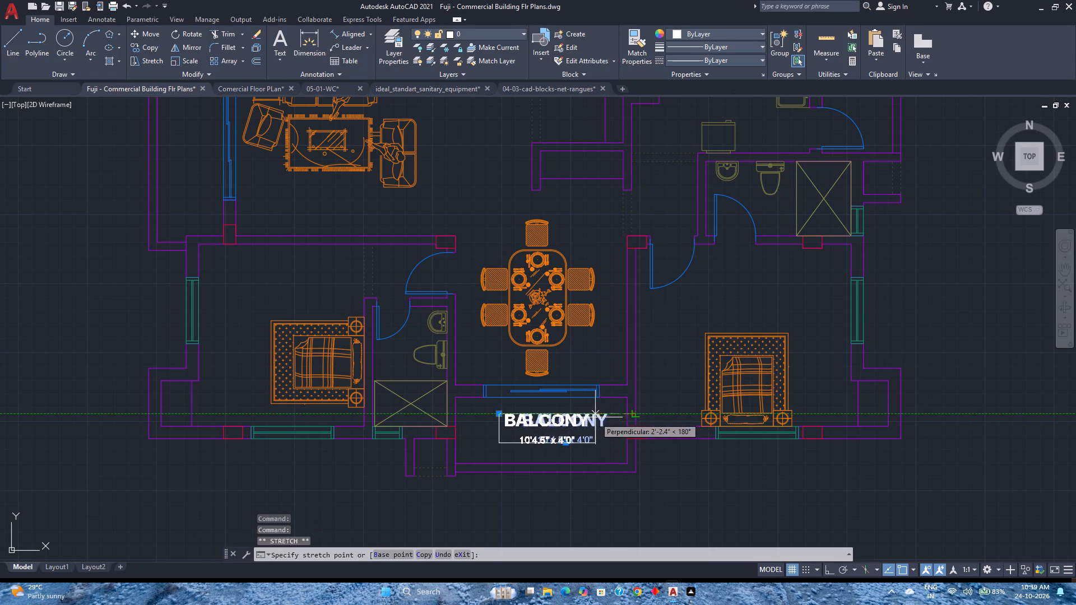
pyautogui.moveTo(595, 417); pyautogui.dragTo(590, 418)
pyautogui.click(590, 418)
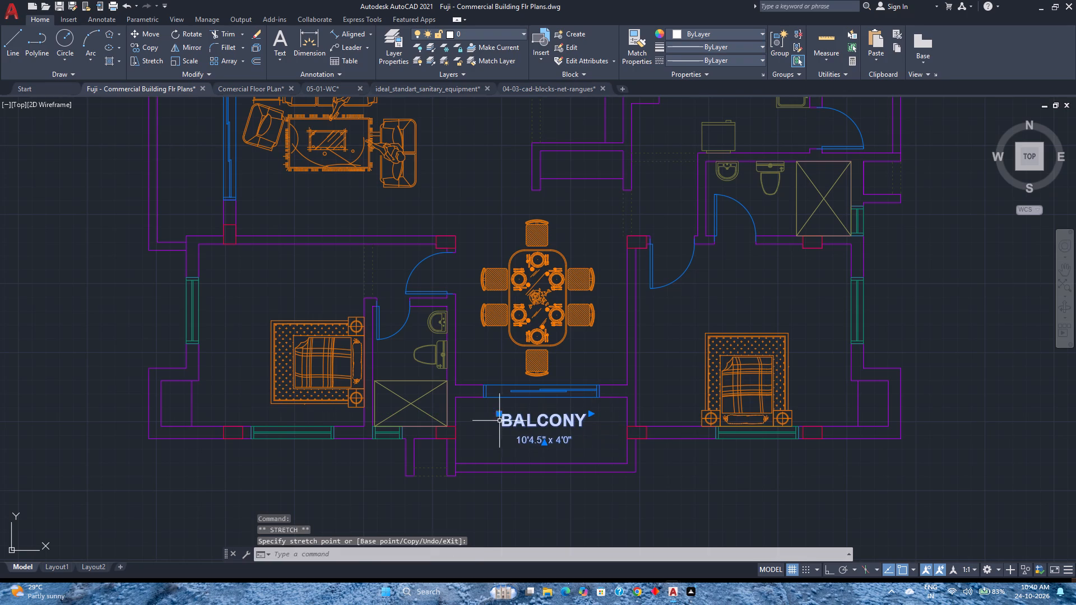
pyautogui.press('Escape')
# Save the drawing.
pyautogui.scroll(-1, 579, 494)
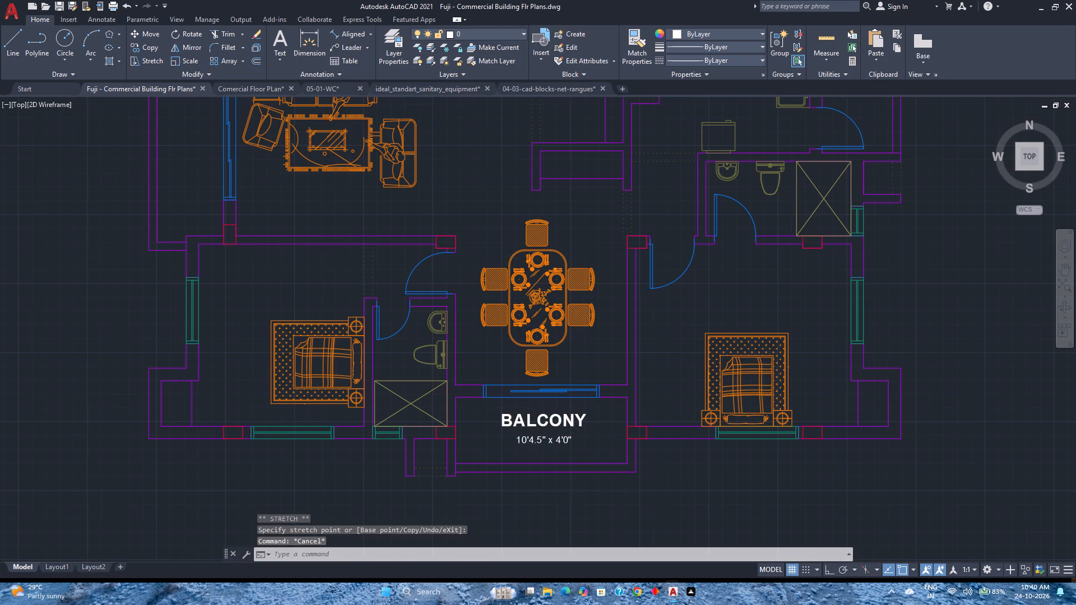
pyautogui.moveTo(579, 494); pyautogui.dragTo(535, 419, button='middle')
pyautogui.middleClick(535, 419)
pyautogui.hotkey('ctrl', 's')
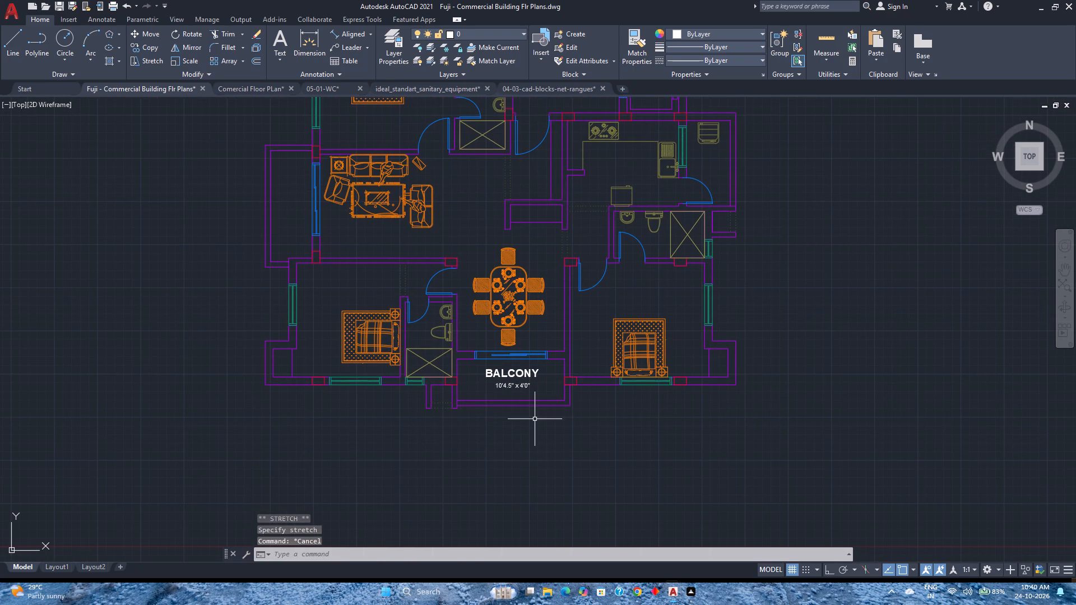
# Reopen the balcony label and set the text height of its 10'4.5" x 4'0" line to 6".
pyautogui.scroll(-2, 535, 419)
pyautogui.scroll(2, 549, 423)
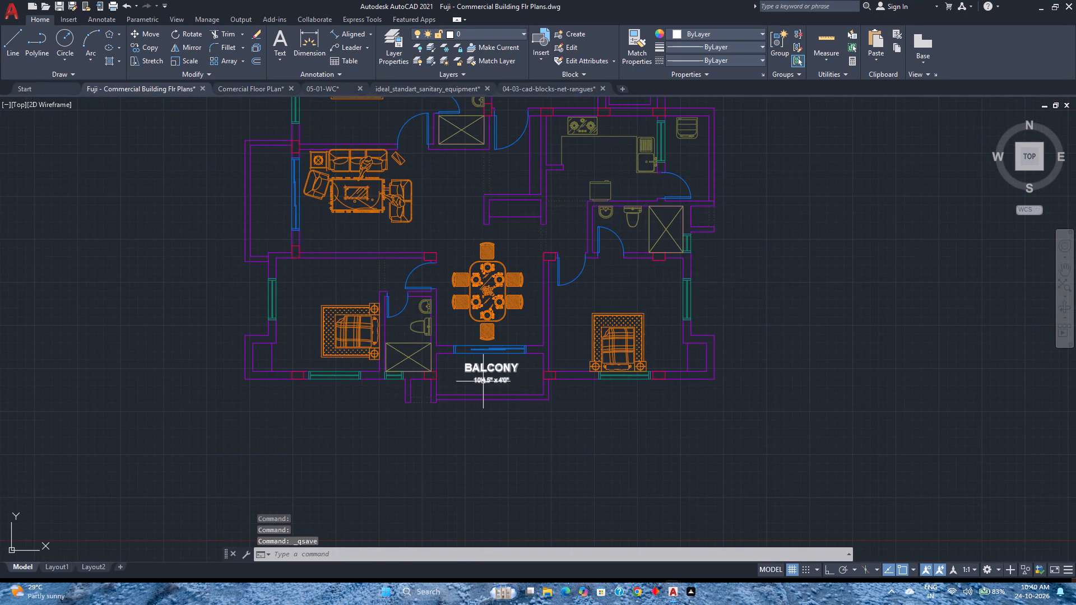
pyautogui.doubleClick(483, 381)
pyautogui.scroll(3, 485, 381)
pyautogui.moveTo(579, 371); pyautogui.dragTo(469, 386)
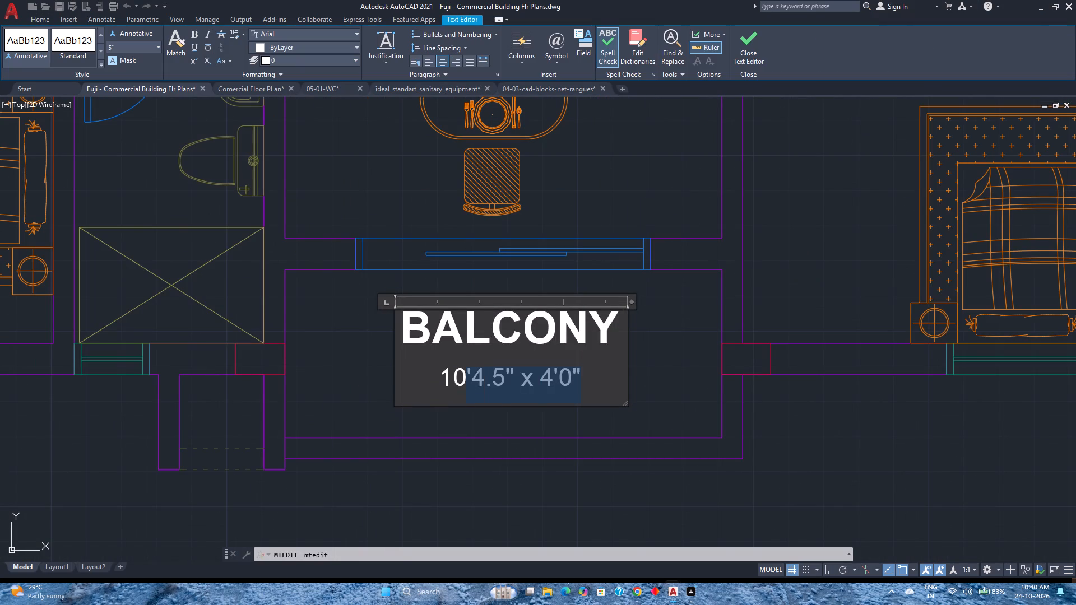
pyautogui.moveTo(469, 386); pyautogui.dragTo(440, 376)
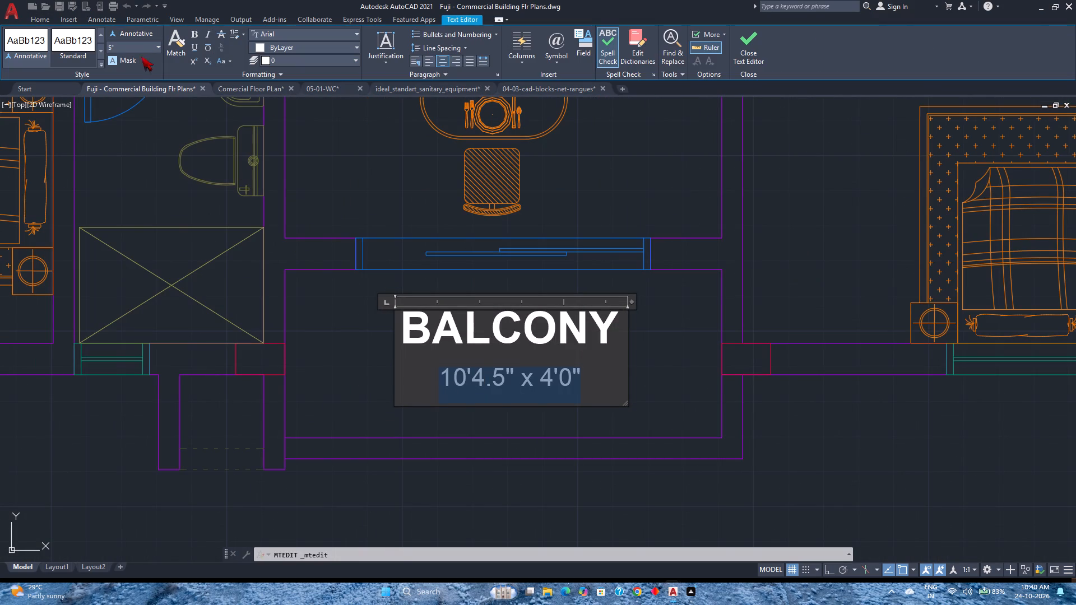
pyautogui.click(135, 47)
pyautogui.write('6"')
pyautogui.press('Return')
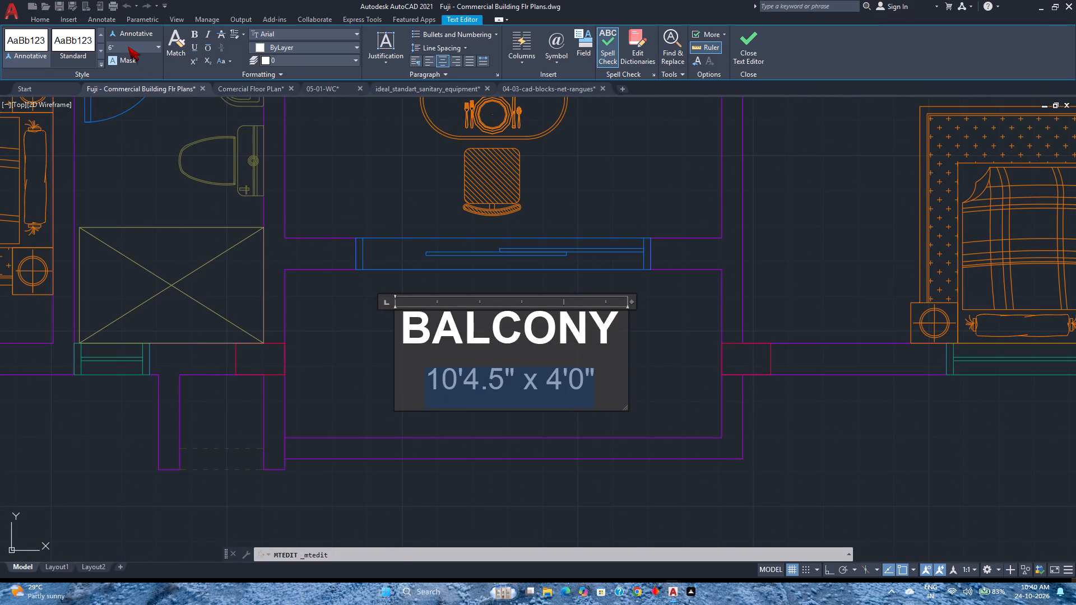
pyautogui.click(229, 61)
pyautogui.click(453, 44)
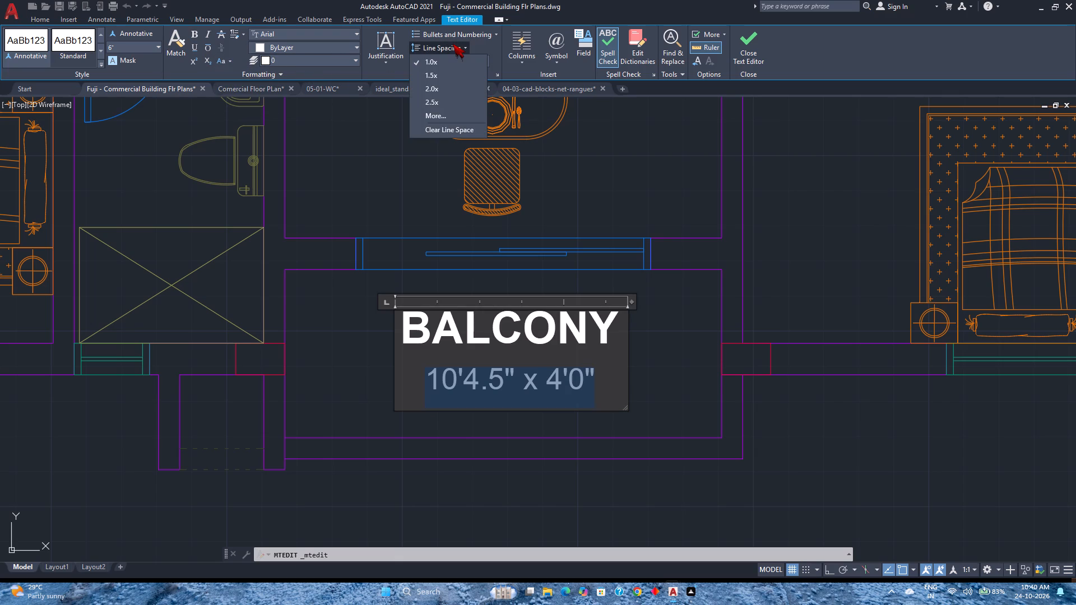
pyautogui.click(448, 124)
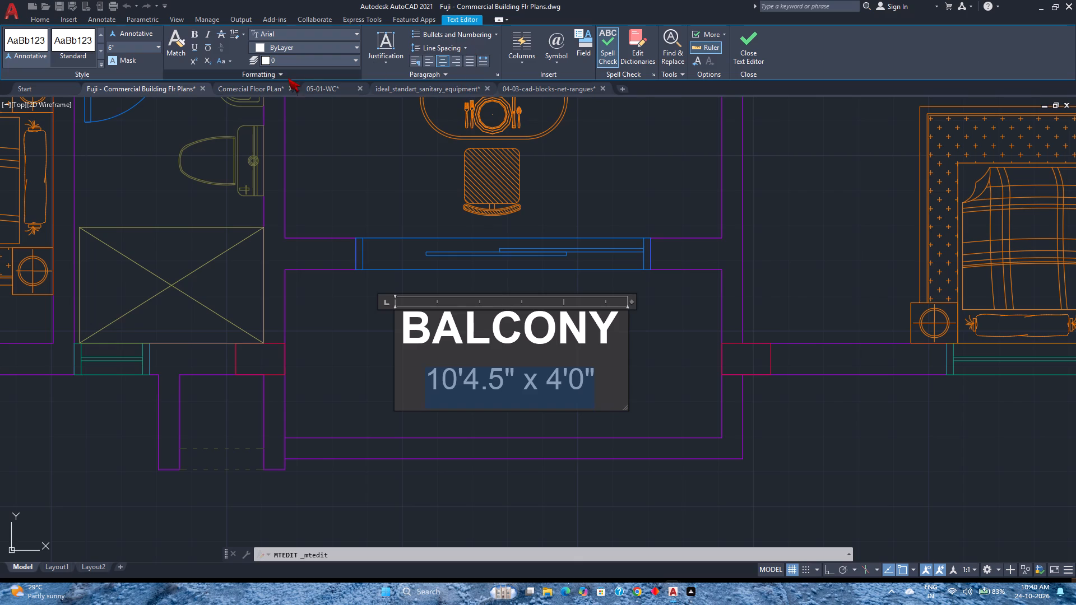
# Try an oblique angle of 7 on the 10'4.5" x 4'0" line, and lower it to 1.
pyautogui.click(283, 76)
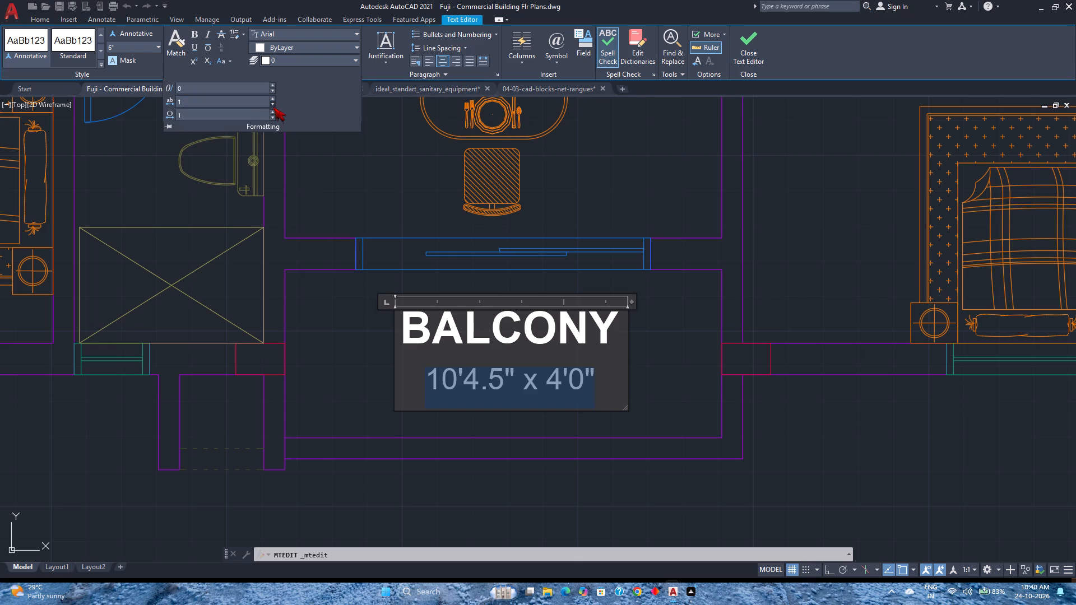
pyautogui.tripleClick(272, 83)
pyautogui.click(272, 83)
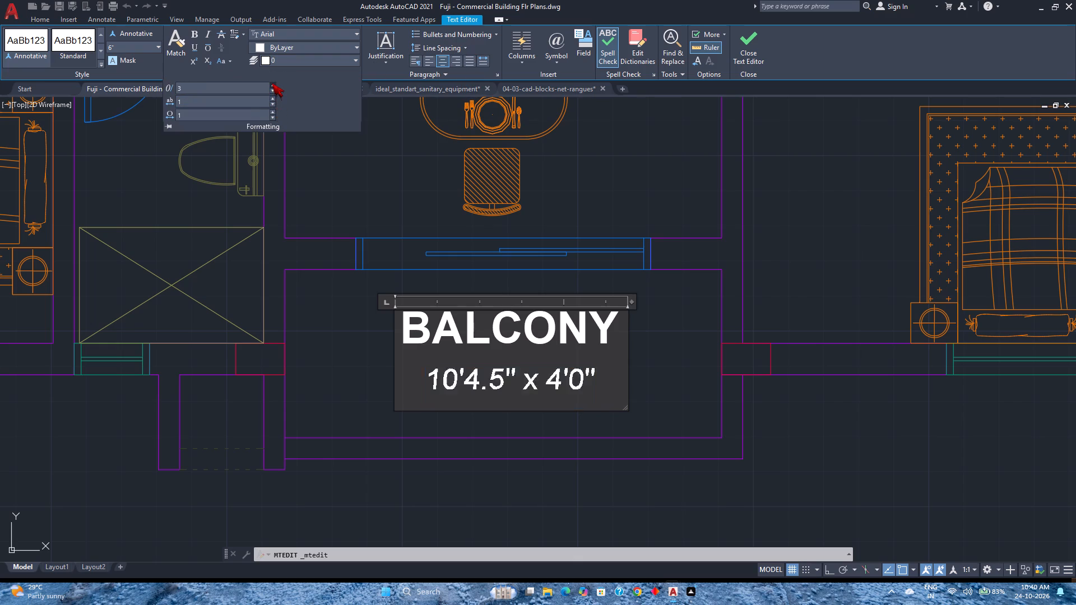
pyautogui.tripleClick(272, 83)
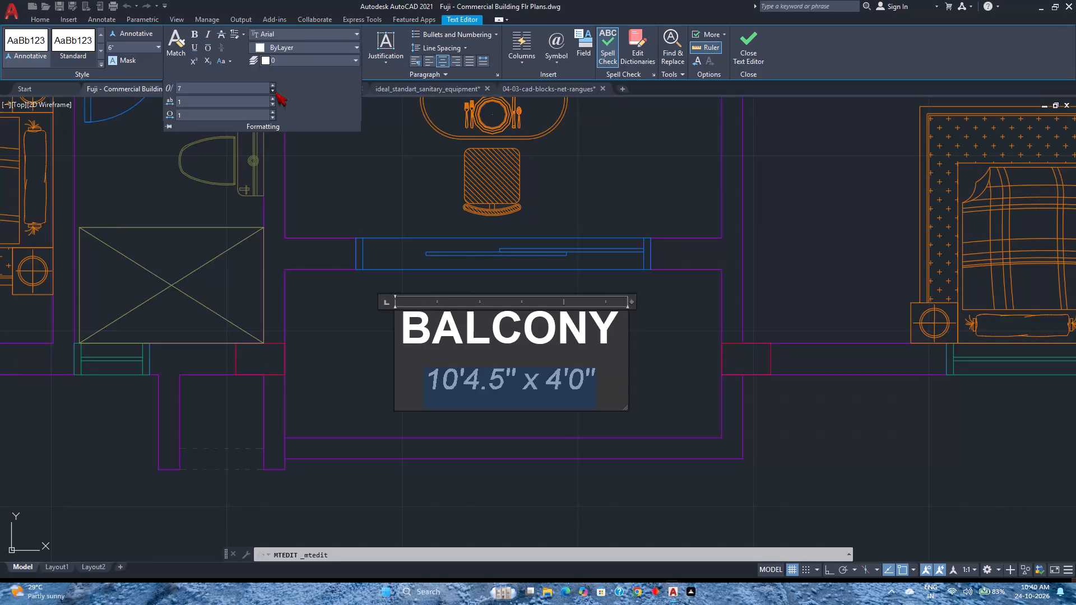
pyautogui.tripleClick(275, 92)
pyautogui.tripleClick(275, 92)
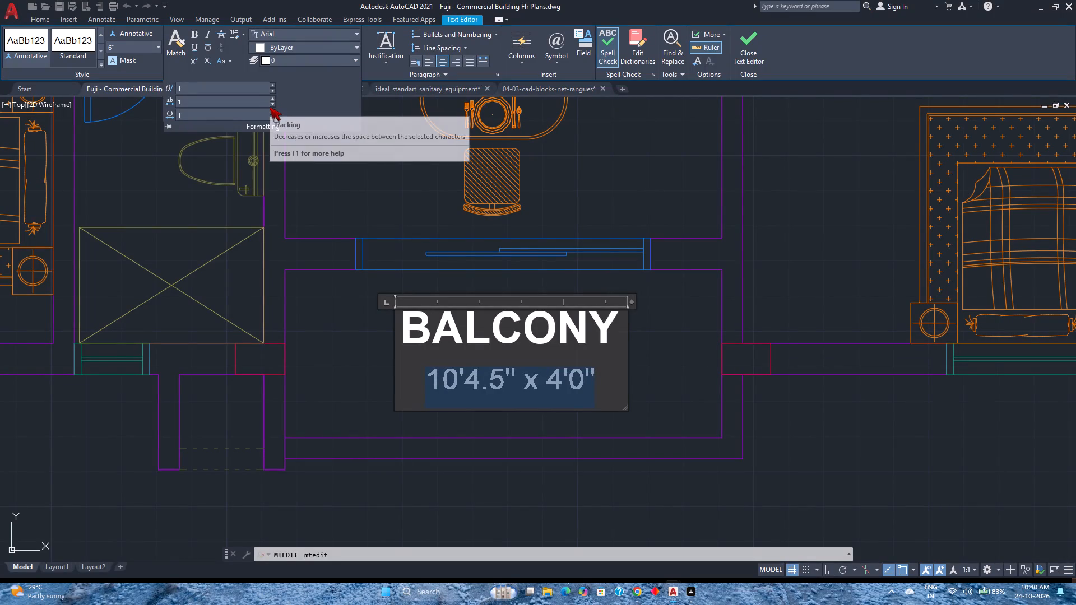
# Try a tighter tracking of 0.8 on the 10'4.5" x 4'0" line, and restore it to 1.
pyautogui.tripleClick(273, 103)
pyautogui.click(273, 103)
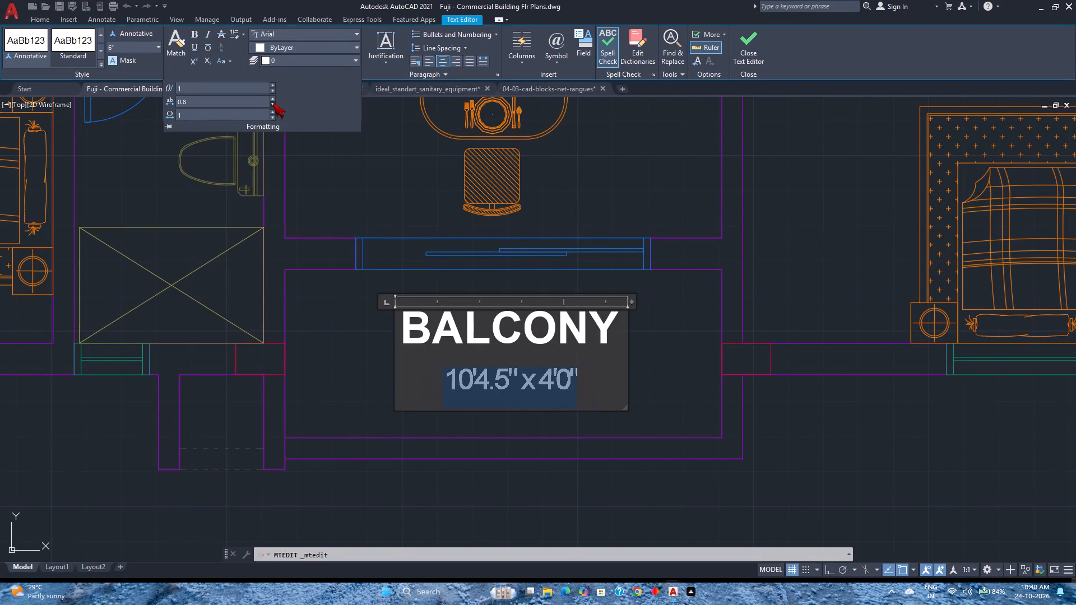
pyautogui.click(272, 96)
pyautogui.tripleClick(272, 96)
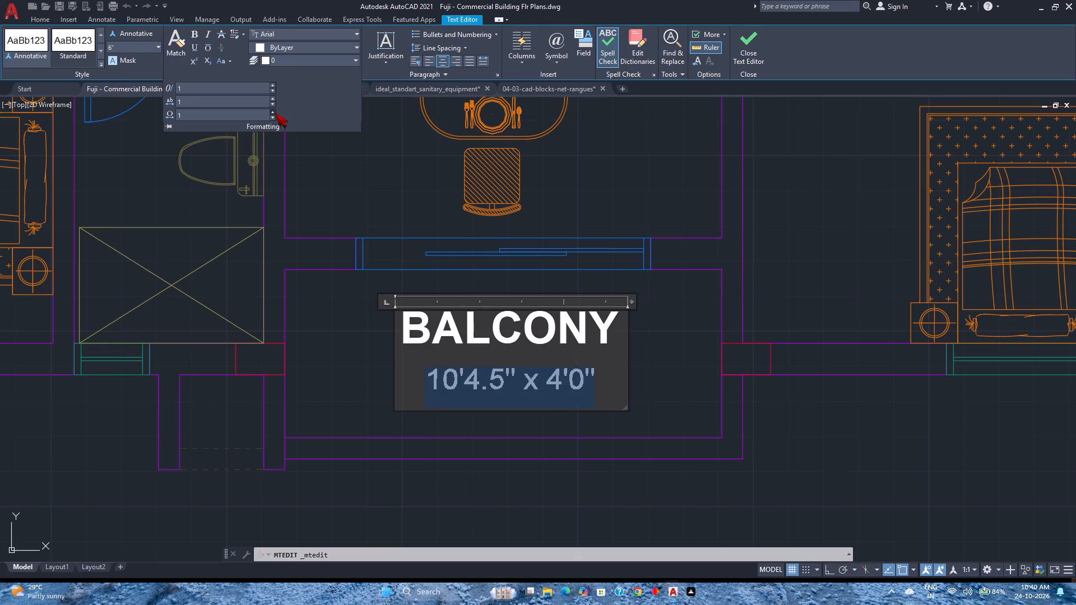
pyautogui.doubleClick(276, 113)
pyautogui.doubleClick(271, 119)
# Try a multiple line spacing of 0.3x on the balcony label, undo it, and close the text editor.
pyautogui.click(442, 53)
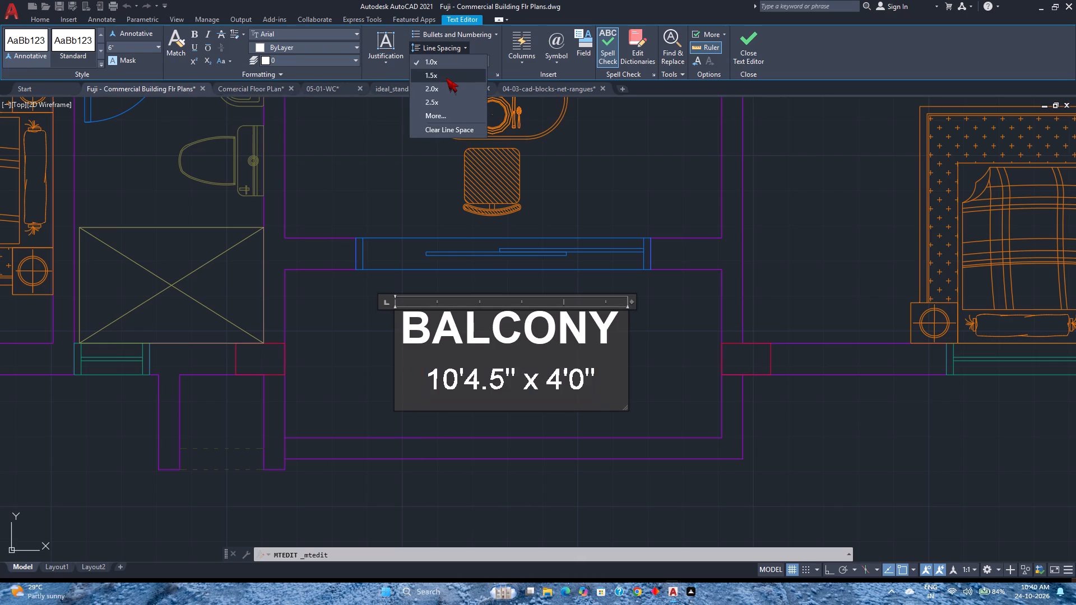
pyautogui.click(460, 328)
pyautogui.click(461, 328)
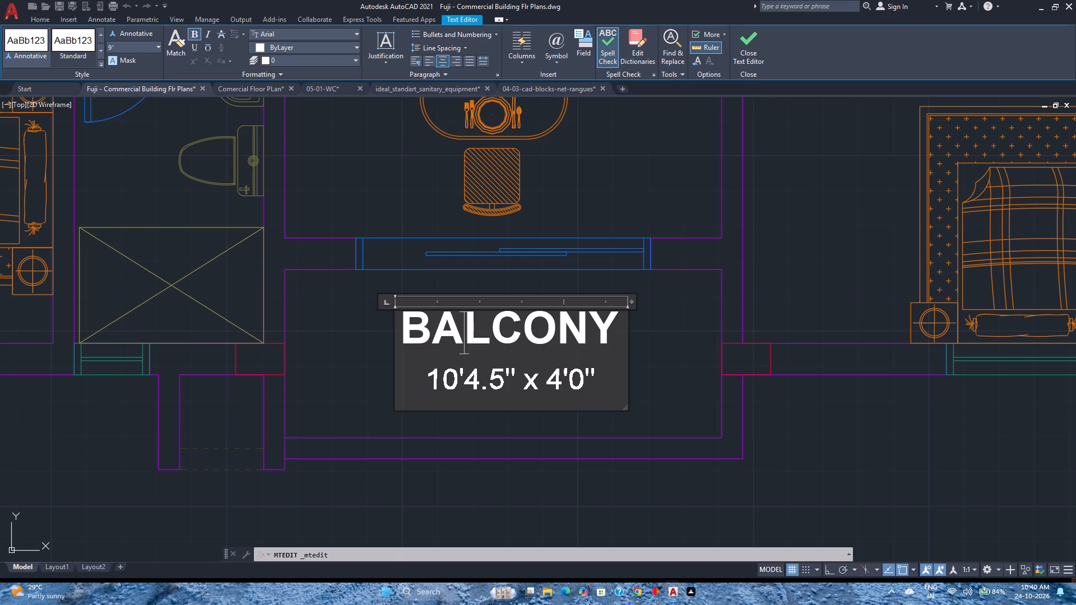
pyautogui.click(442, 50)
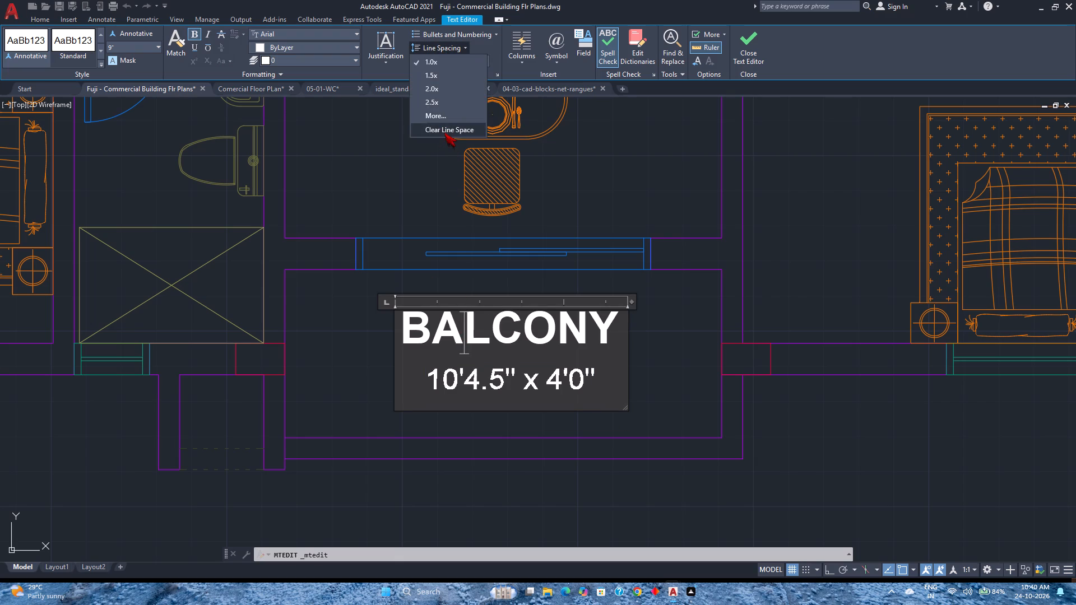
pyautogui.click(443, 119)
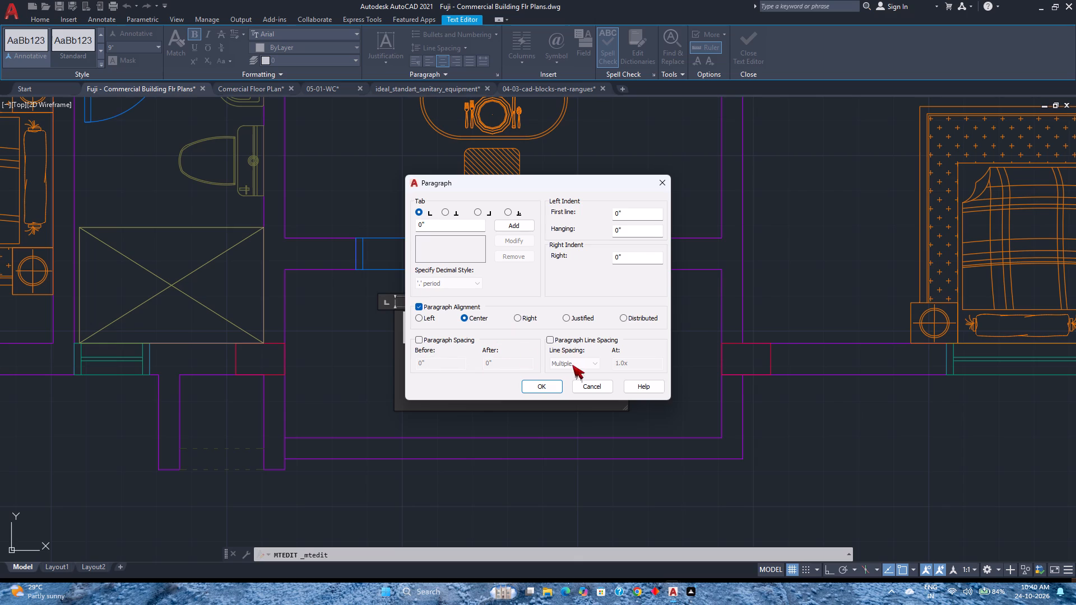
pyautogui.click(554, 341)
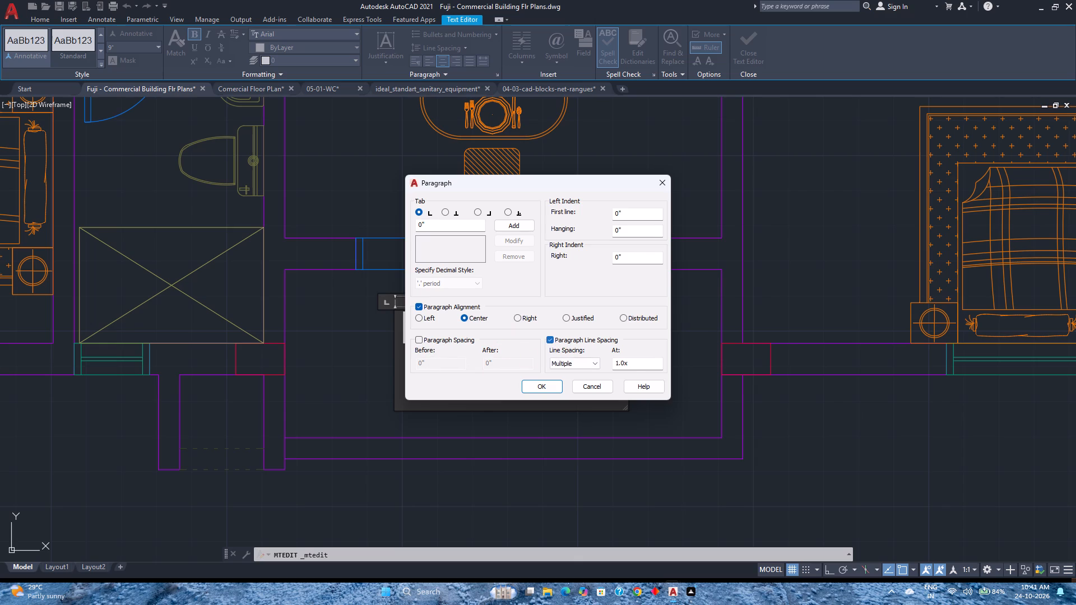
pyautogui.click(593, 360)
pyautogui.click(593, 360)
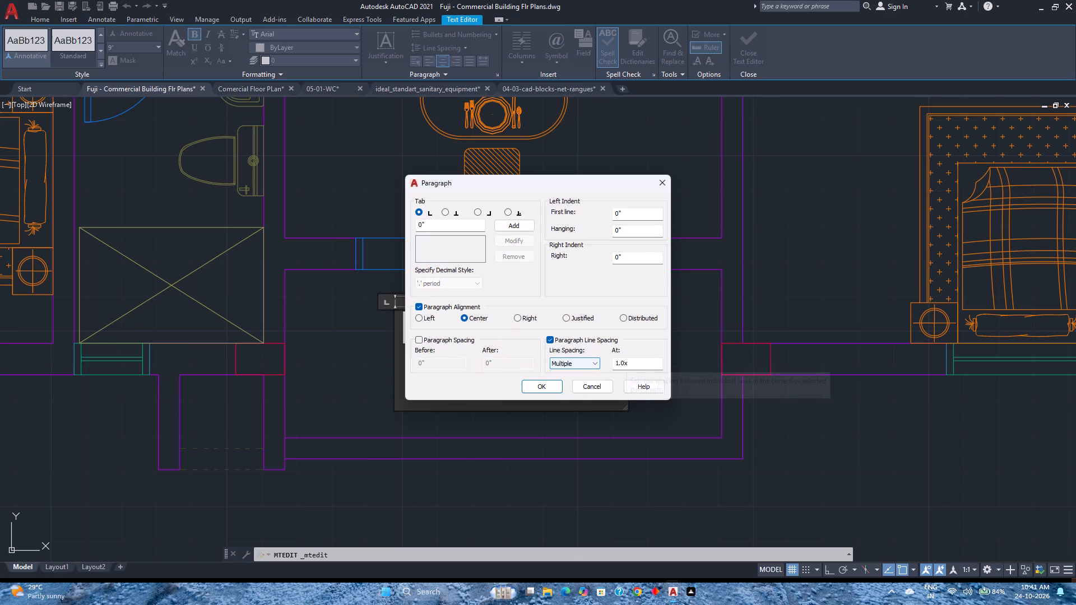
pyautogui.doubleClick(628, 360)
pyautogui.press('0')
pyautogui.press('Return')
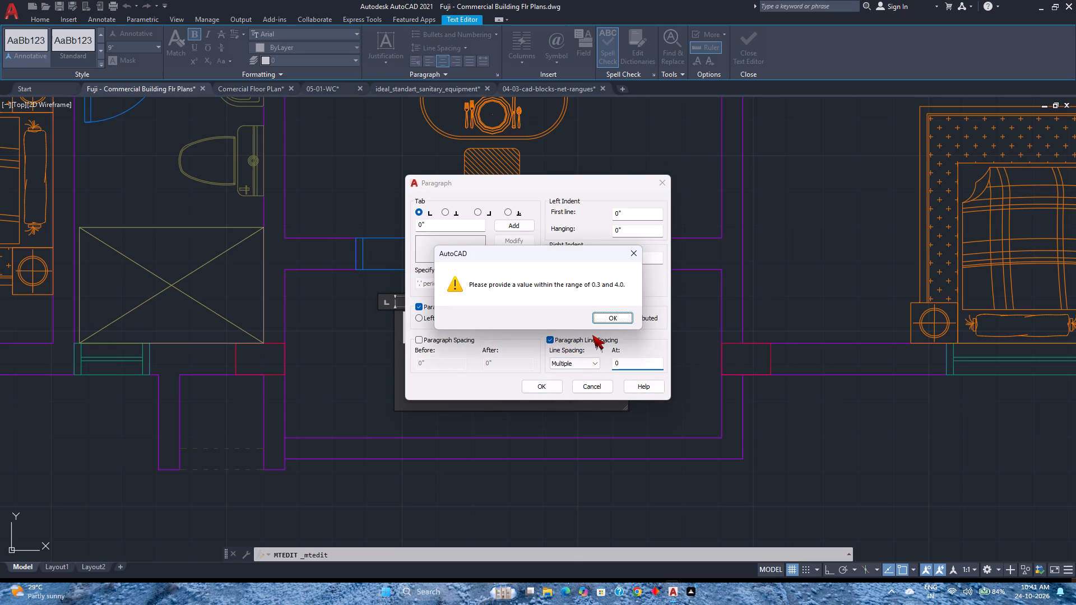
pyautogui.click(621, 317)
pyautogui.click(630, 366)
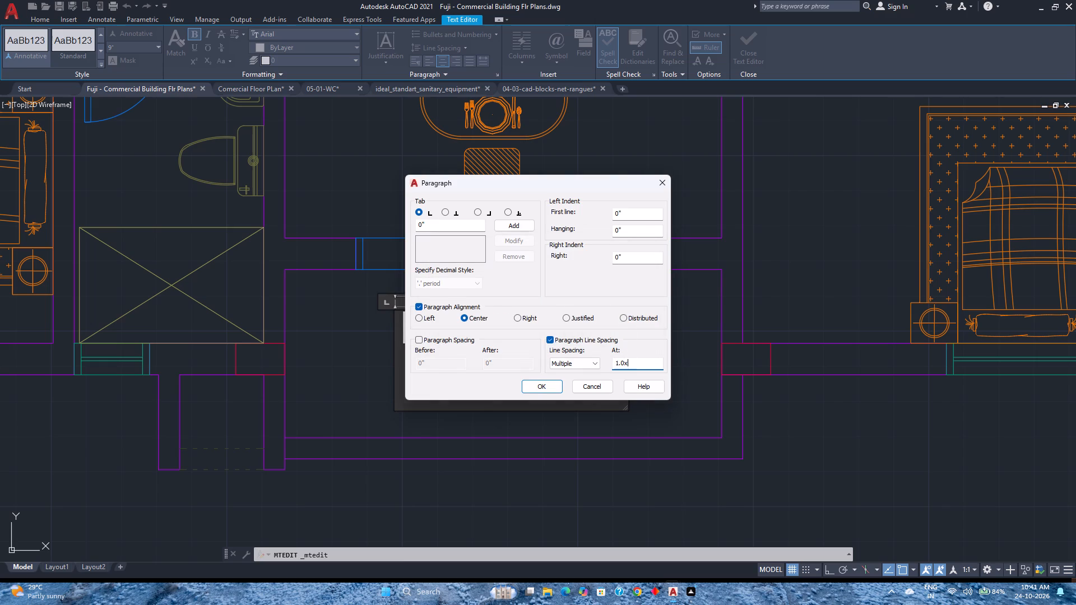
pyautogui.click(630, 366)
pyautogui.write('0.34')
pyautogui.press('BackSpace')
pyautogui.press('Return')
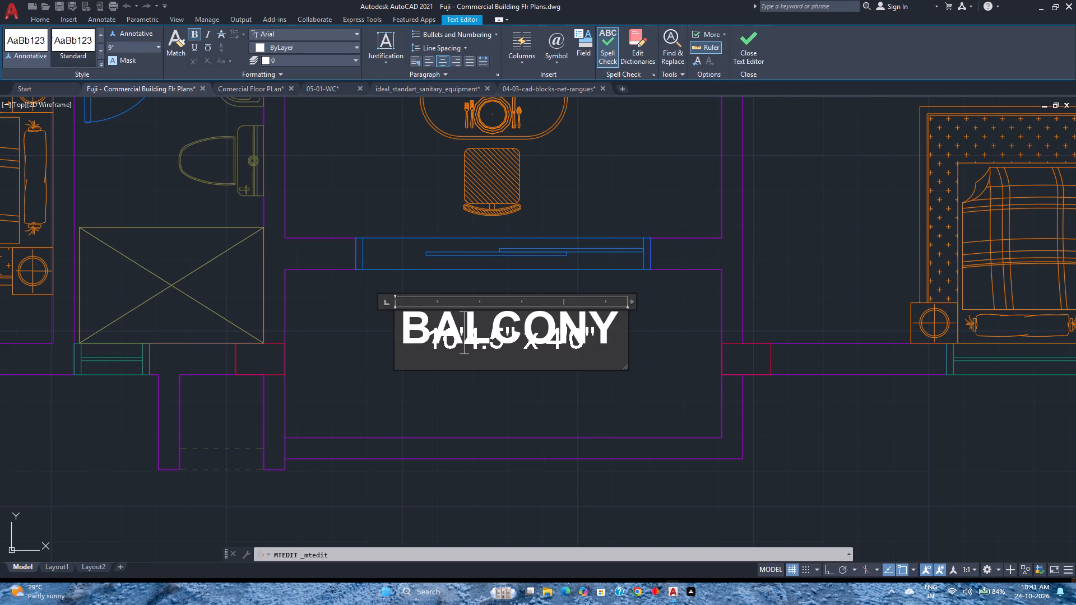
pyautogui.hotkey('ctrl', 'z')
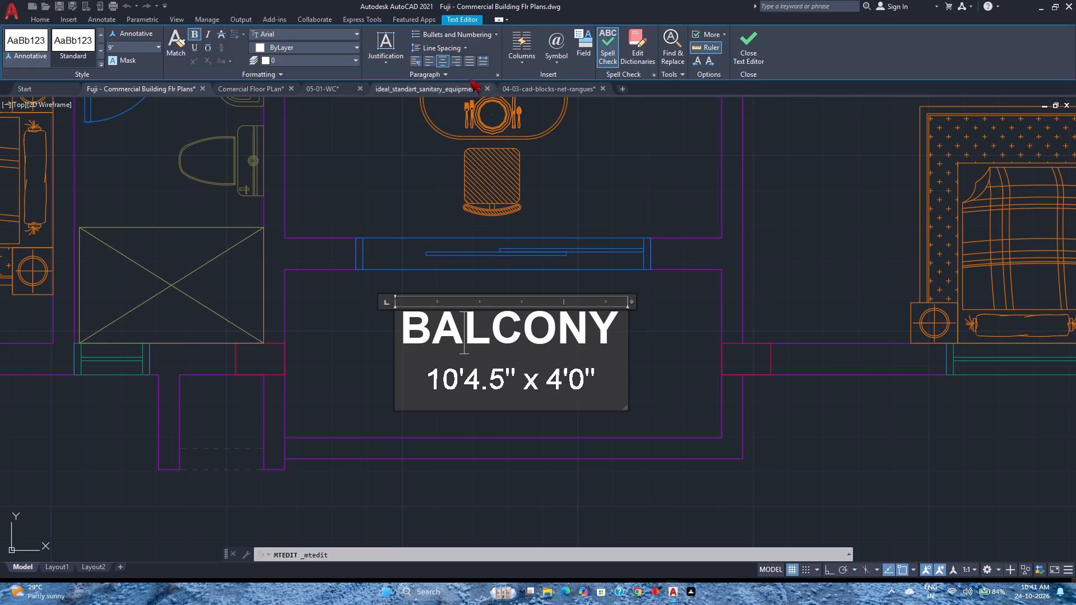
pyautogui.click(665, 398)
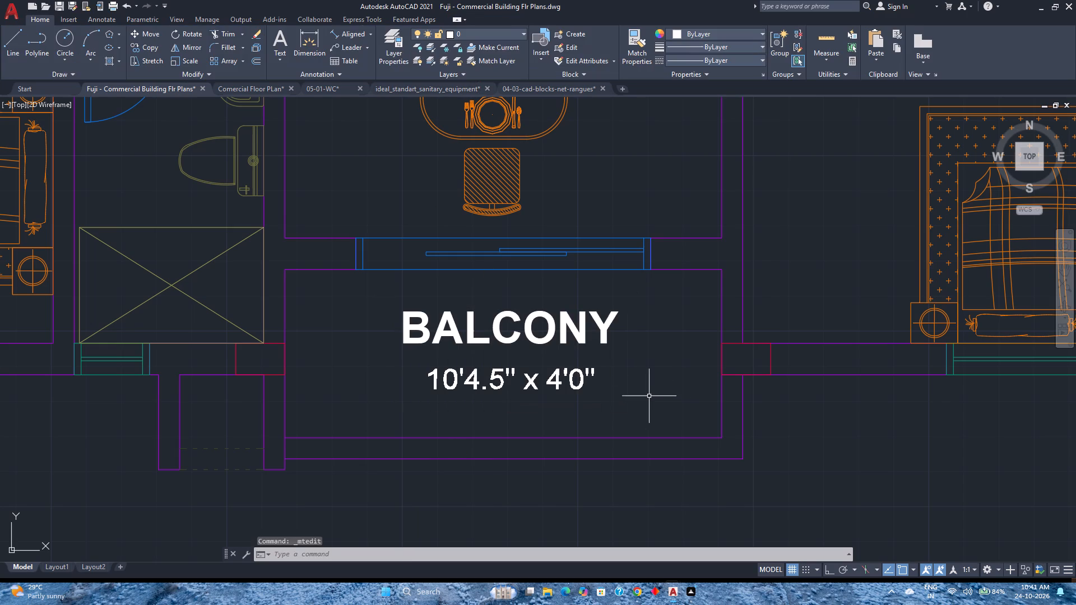
# Measure the dining area's dimensions above the labelled balcony with Quick measure.
pyautogui.scroll(-3, 633, 367)
pyautogui.moveTo(632, 373); pyautogui.dragTo(489, 456, button='middle')
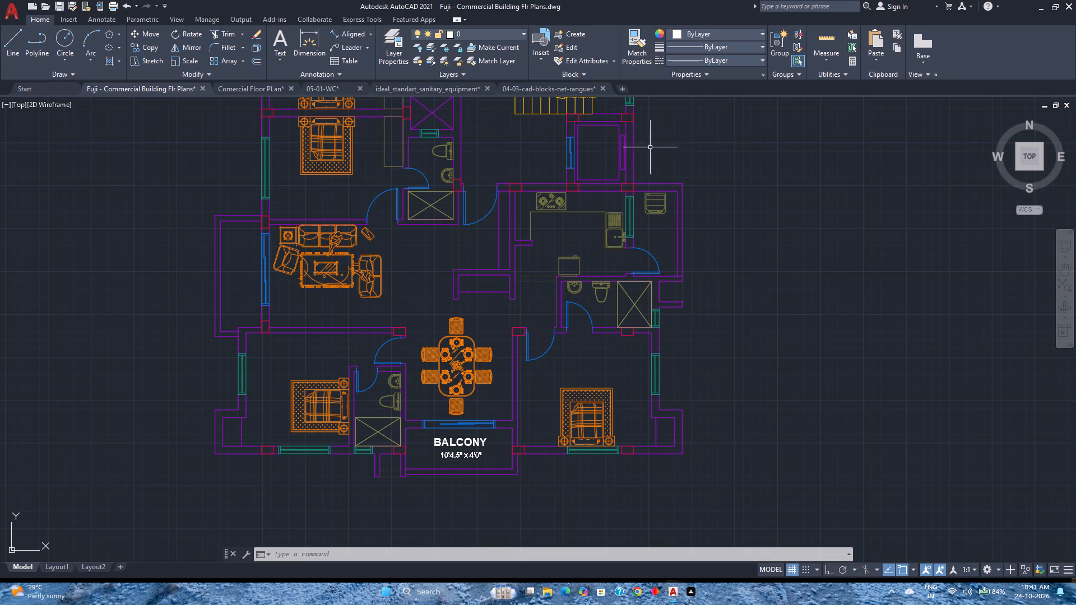
pyautogui.click(815, 39)
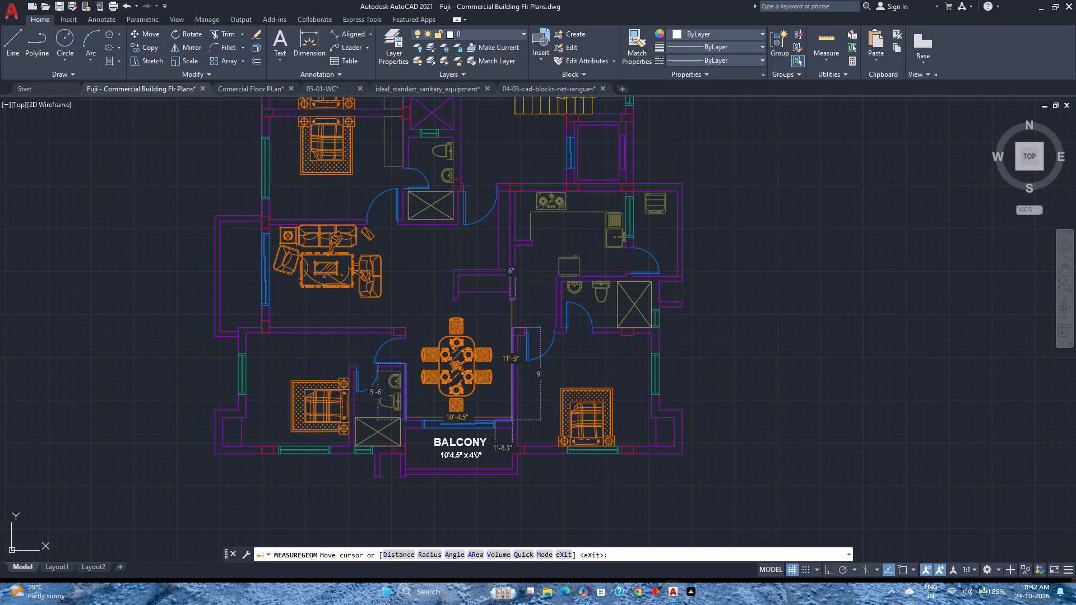
pyautogui.press('Escape')
# Move the two end lines of the niche walls above the lower flat's dining table 6" up toward the niche.
pyautogui.scroll(3, 503, 297)
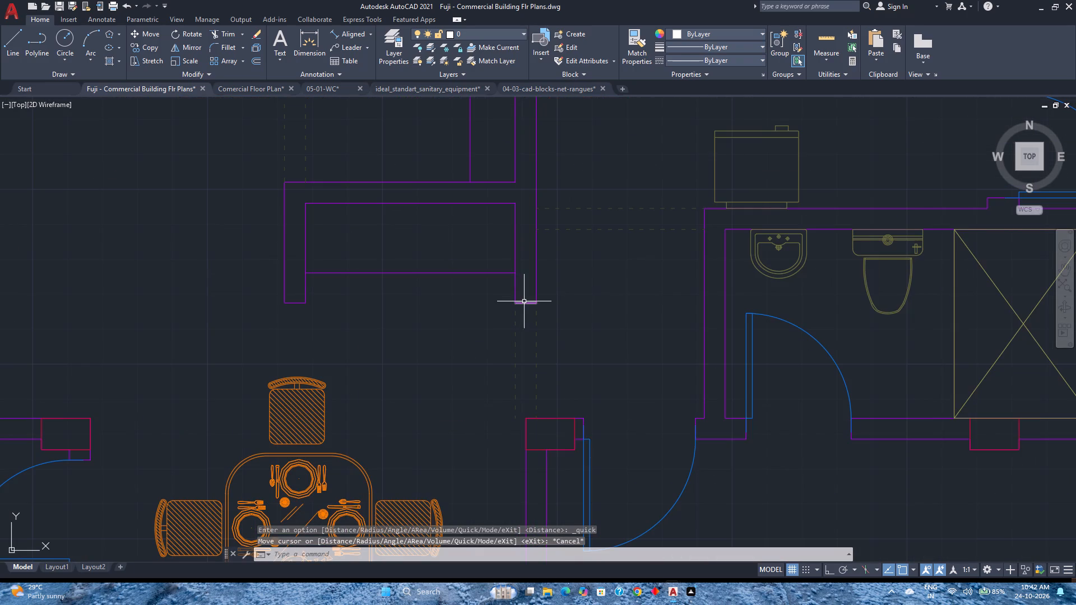
pyautogui.click(524, 301)
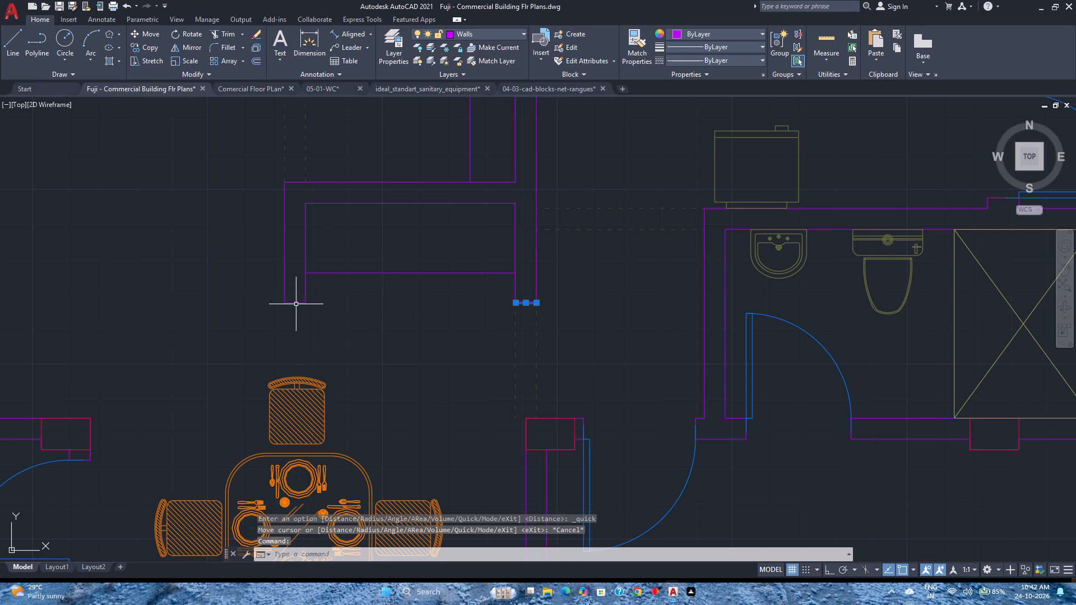
pyautogui.click(296, 304)
pyautogui.click(149, 31)
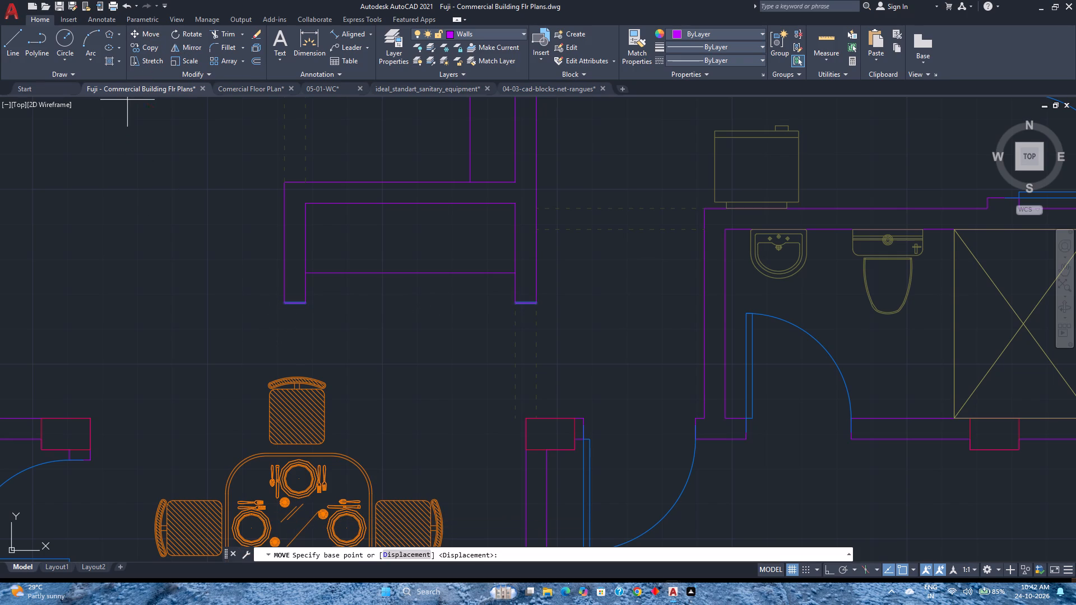
pyautogui.click(304, 305)
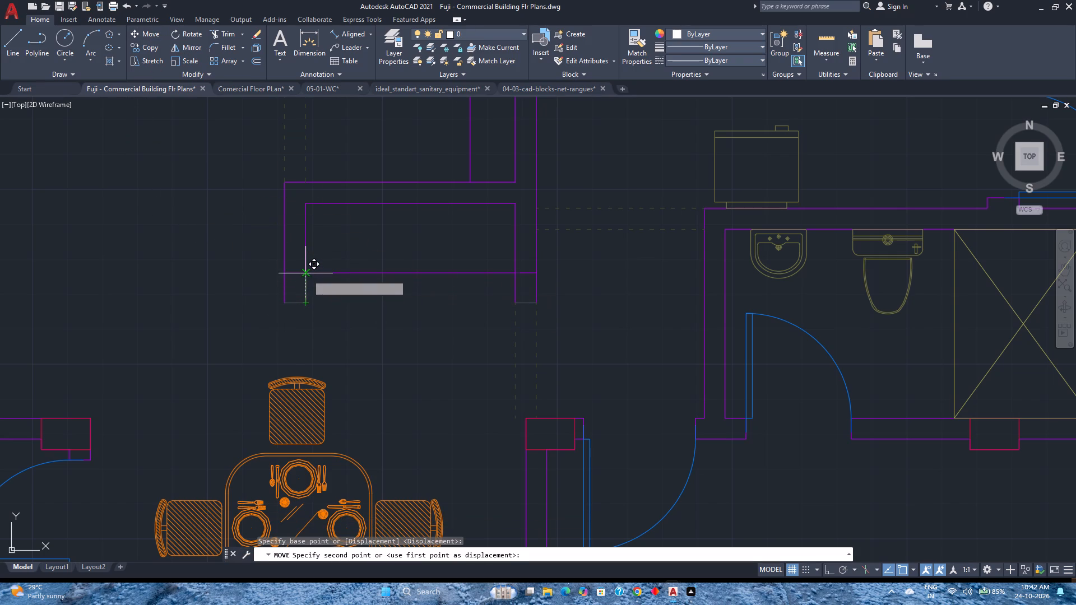
pyautogui.press('6')
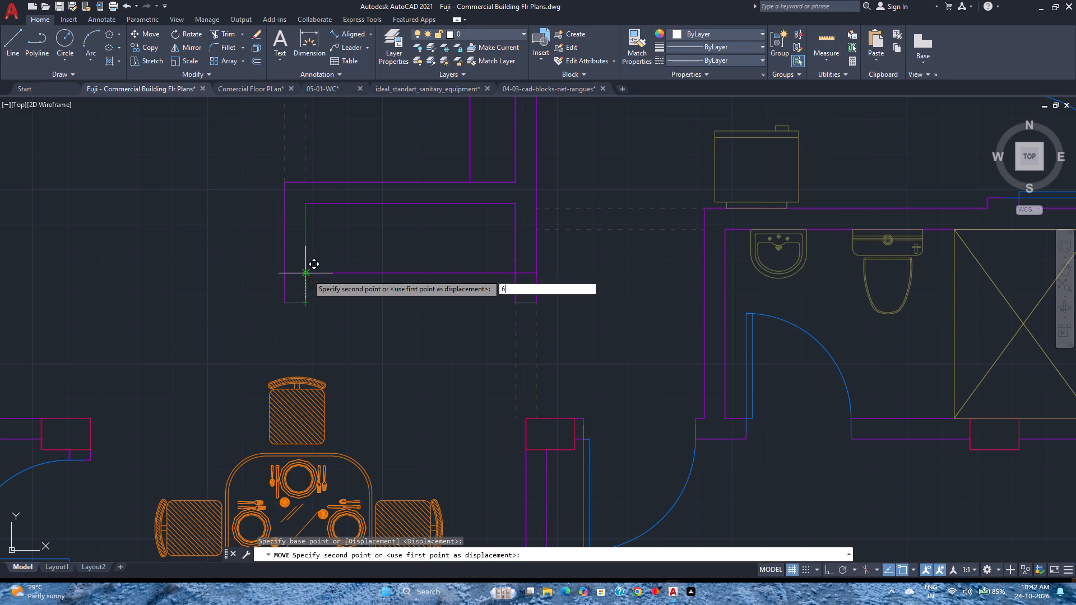
pyautogui.press('Return')
# Trim the wall lines that project past the moved end lines on both niche walls.
pyautogui.write('TR')
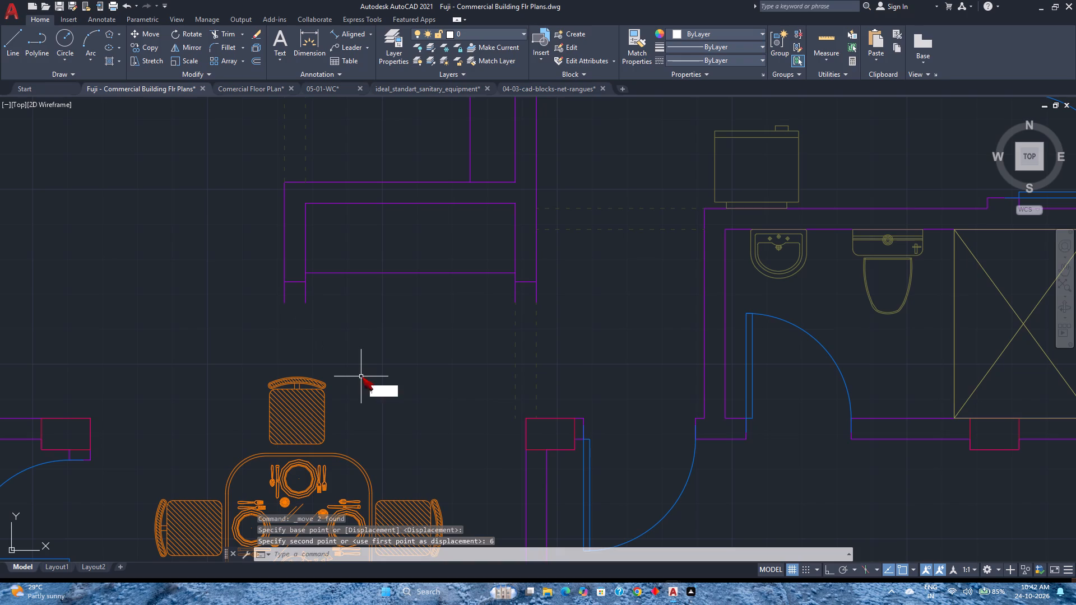
pyautogui.press('Return')
pyautogui.click(268, 297)
pyautogui.click(316, 296)
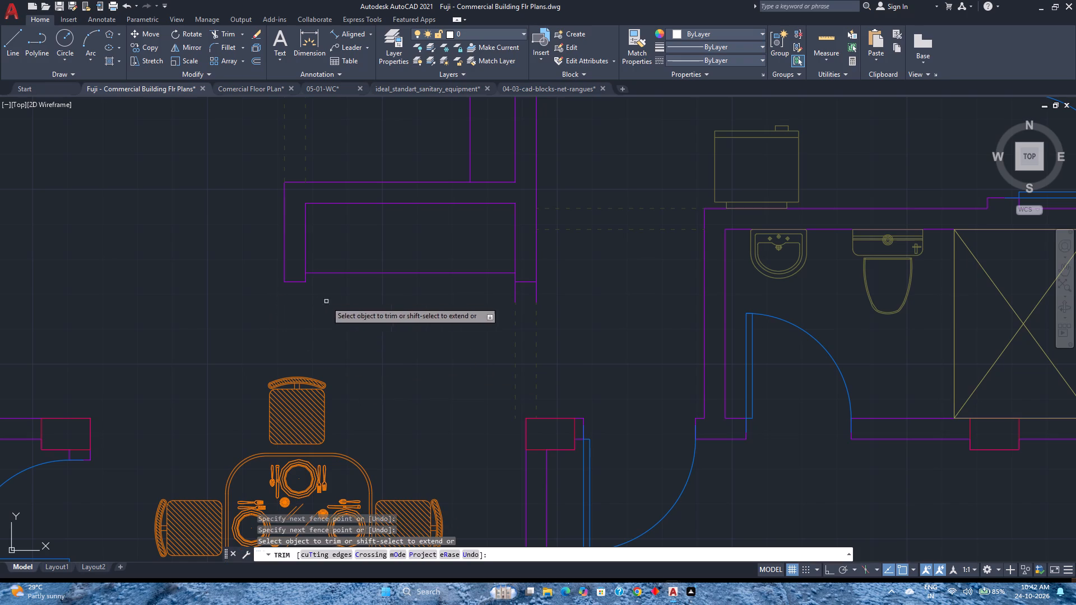
pyautogui.click(494, 293)
pyautogui.click(550, 291)
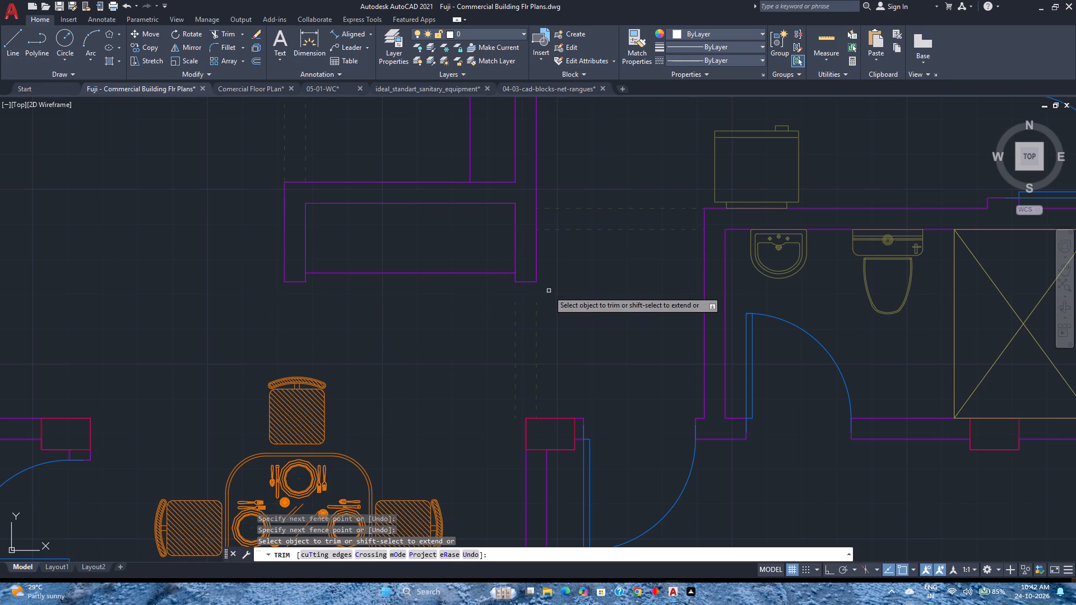
pyautogui.press('Escape')
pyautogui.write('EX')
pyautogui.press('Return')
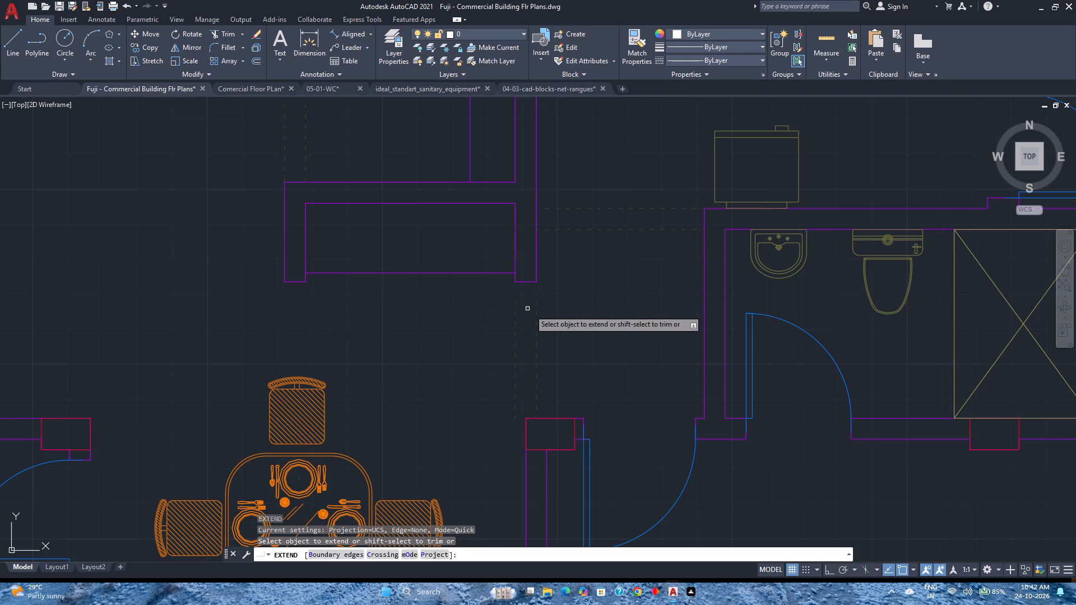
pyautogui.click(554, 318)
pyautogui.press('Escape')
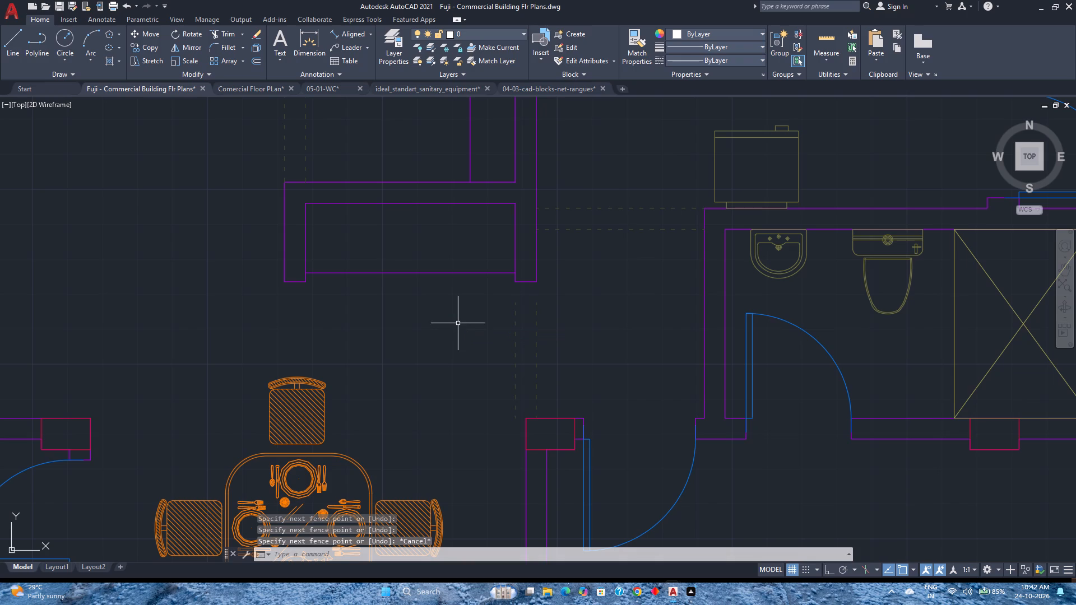
# Extend the two dashed lines beside the dining area up to the shortened niche wall end.
pyautogui.write('EX')
pyautogui.press('Return')
pyautogui.click(480, 325)
pyautogui.click(587, 318)
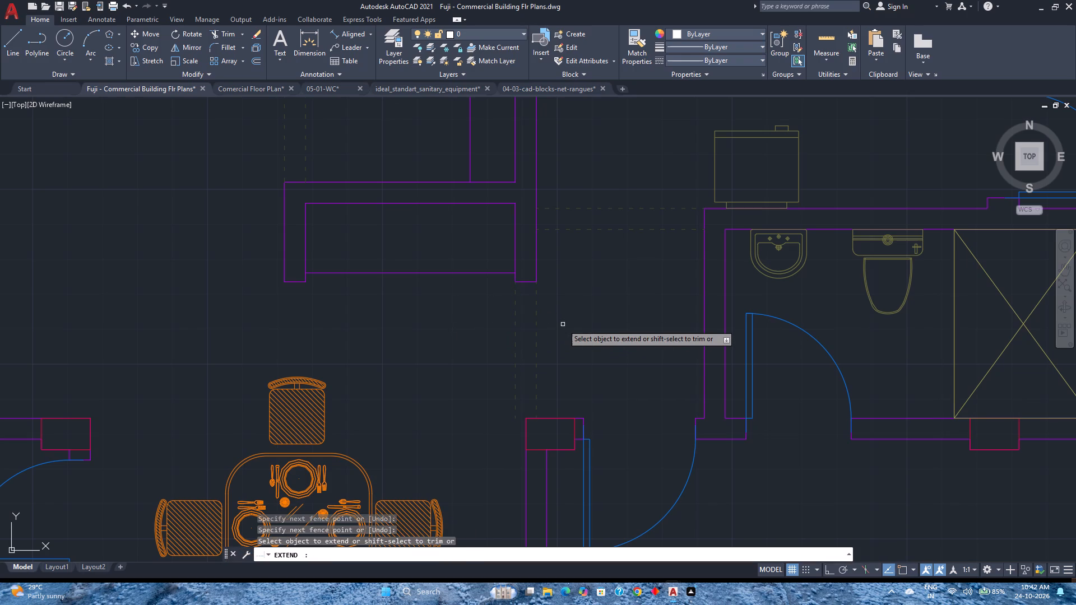
pyautogui.press('Escape')
# Save the drawing.
pyautogui.hotkey('ctrl', 's')
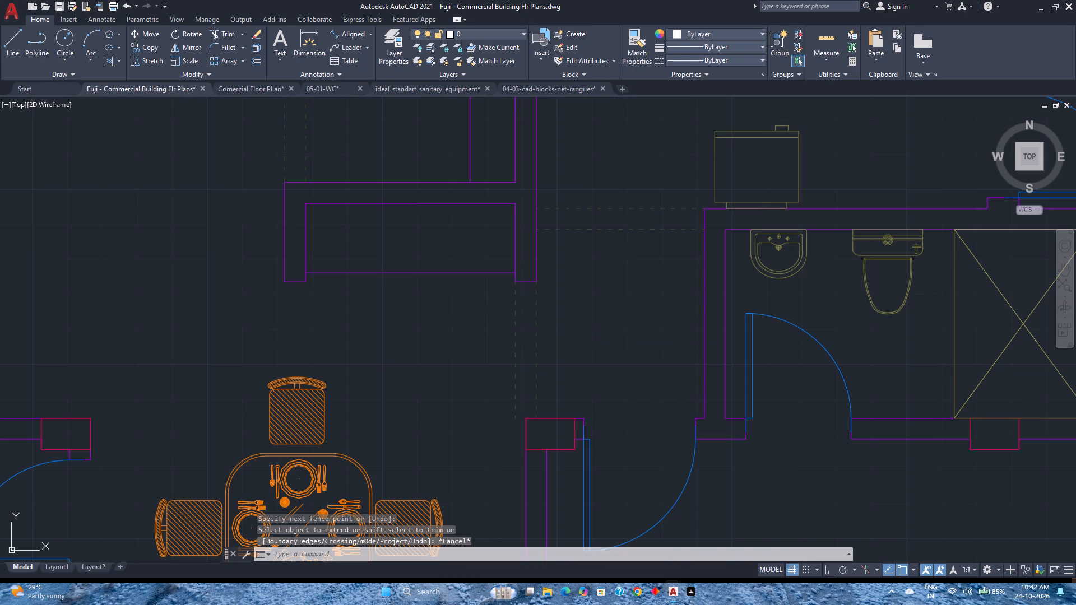
# Move the free-standing niche wall's end line below the upper flat's dining table 6" down, with Ortho on.
pyautogui.scroll(-2, 563, 324)
pyautogui.moveTo(560, 324); pyautogui.dragTo(493, 409, button='middle')
pyautogui.middleClick(493, 409)
pyautogui.scroll(-2, 505, 369)
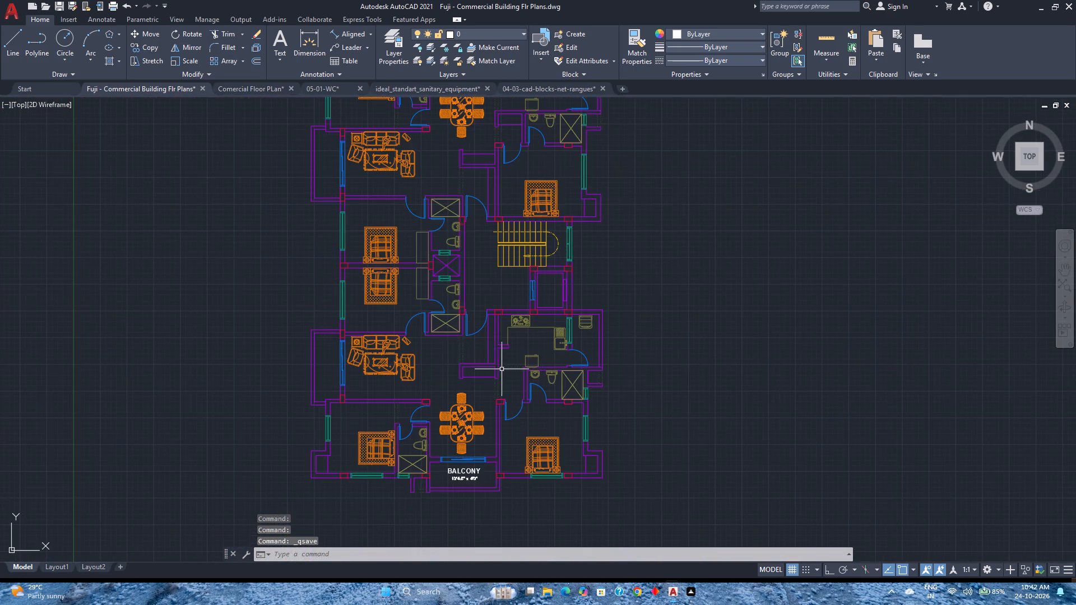
pyautogui.scroll(2, 467, 169)
pyautogui.moveTo(469, 169); pyautogui.dragTo(494, 348, button='middle')
pyautogui.middleClick(494, 348)
pyautogui.scroll(3, 475, 280)
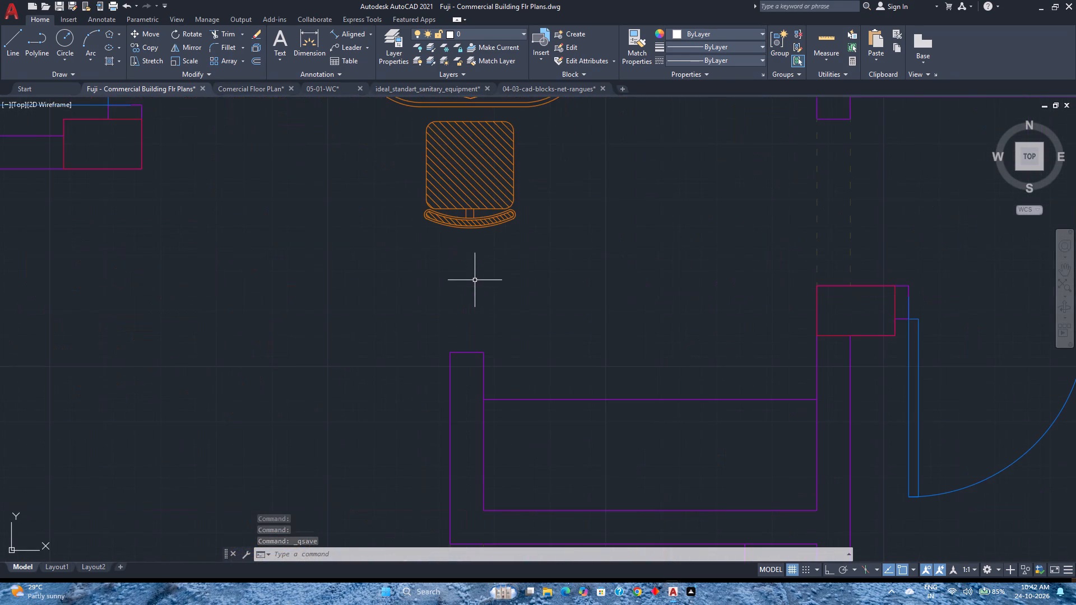
pyautogui.click(467, 351)
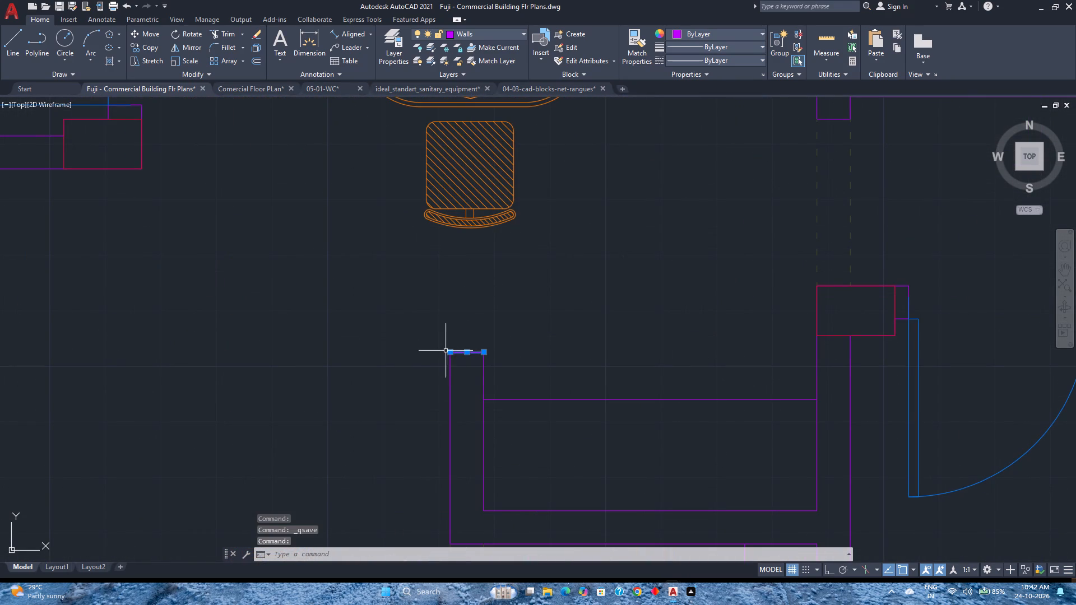
pyautogui.press('m')
pyautogui.press('Return')
pyautogui.click(451, 352)
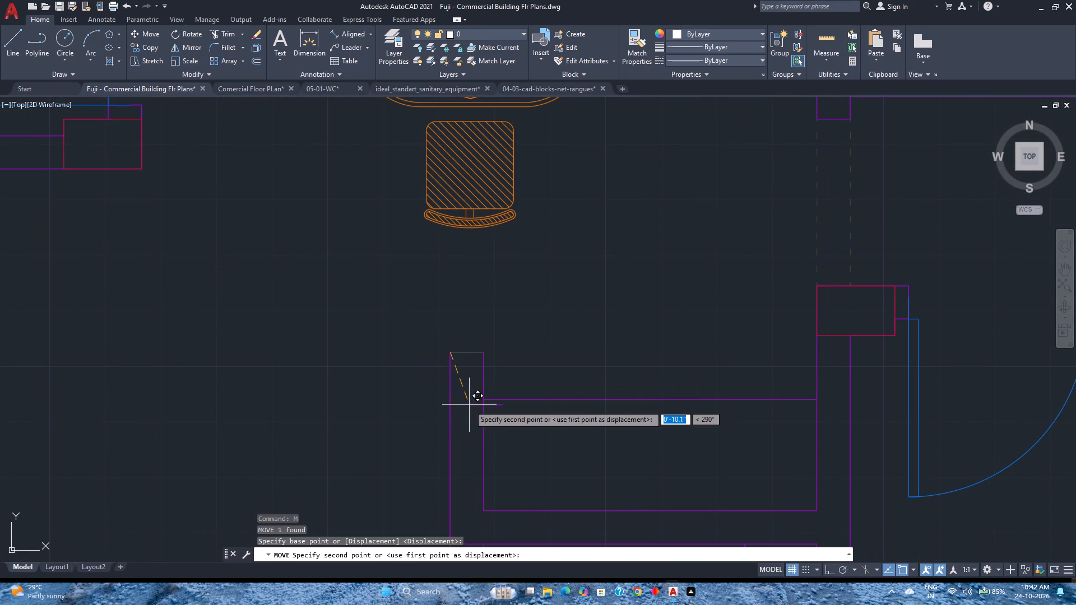
pyautogui.press('F8')
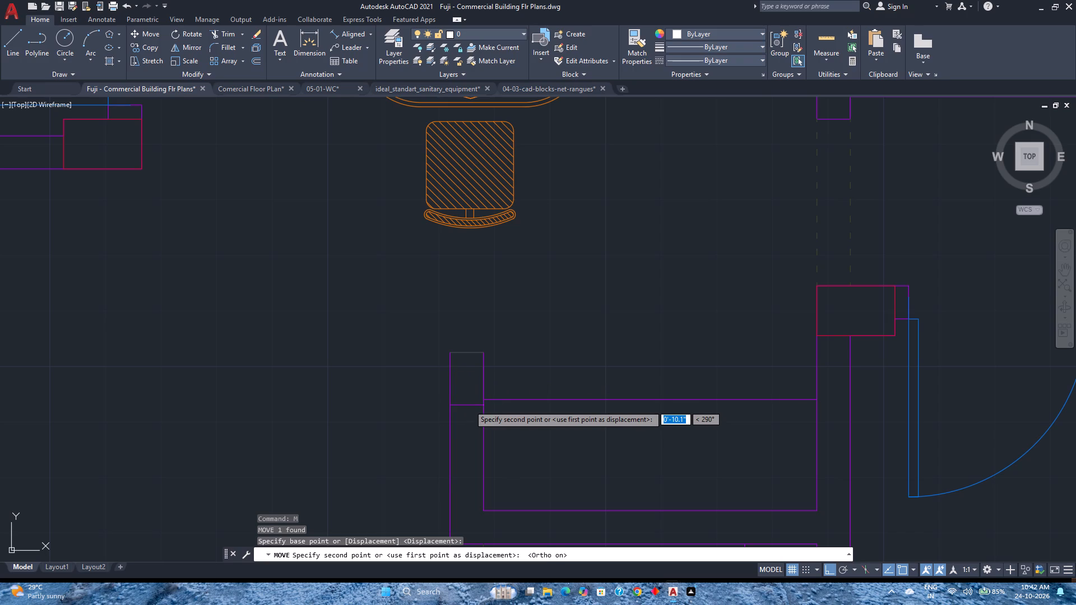
pyautogui.press('6')
pyautogui.press('Return')
# Trim the two wall lines that project past the moved end line of the upper flat's niche wall.
pyautogui.write('TR')
pyautogui.press('Return')
pyautogui.click(511, 362)
pyautogui.click(370, 366)
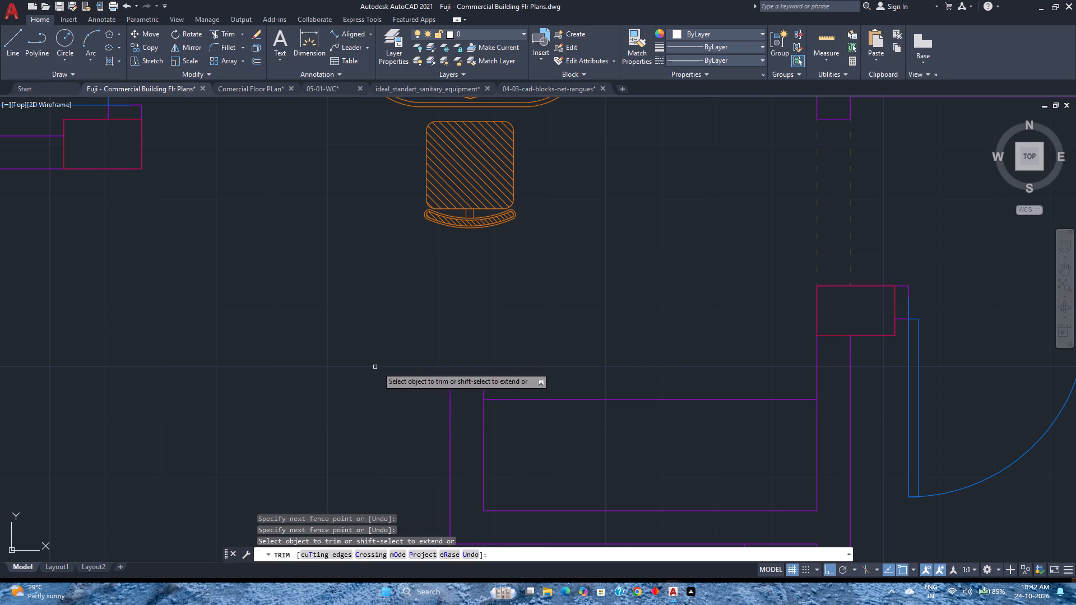
pyautogui.press('Escape')
# Save the drawing.
pyautogui.scroll(-2, 460, 383)
pyautogui.hotkey('ctrl', 's')
pyautogui.scroll(-3, 460, 383)
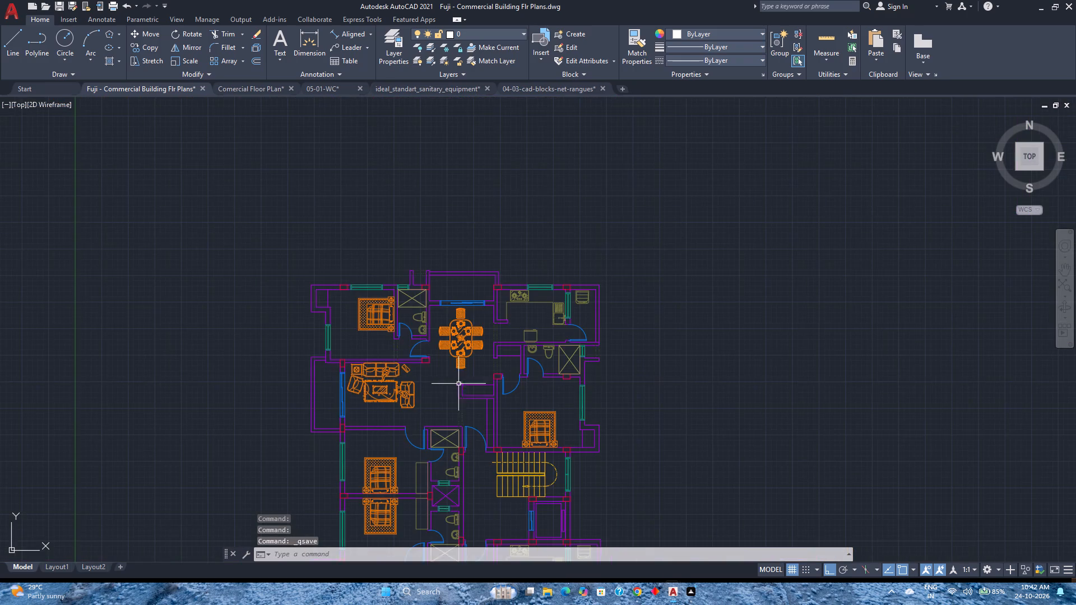
# Check the wall dimensions around the lower flat's dining area with Quick measure.
pyautogui.moveTo(480, 418); pyautogui.dragTo(479, 315, button='middle')
pyautogui.middleClick(479, 315)
pyautogui.moveTo(494, 378); pyautogui.dragTo(488, 314, button='middle')
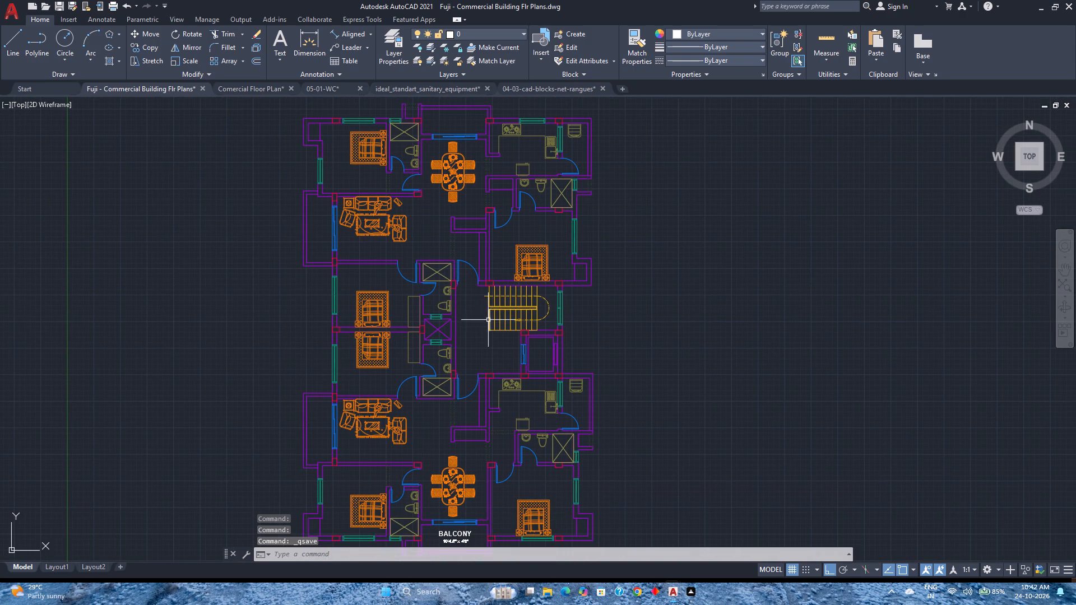
pyautogui.moveTo(468, 429); pyautogui.dragTo(469, 301, button='middle')
pyautogui.middleClick(469, 301)
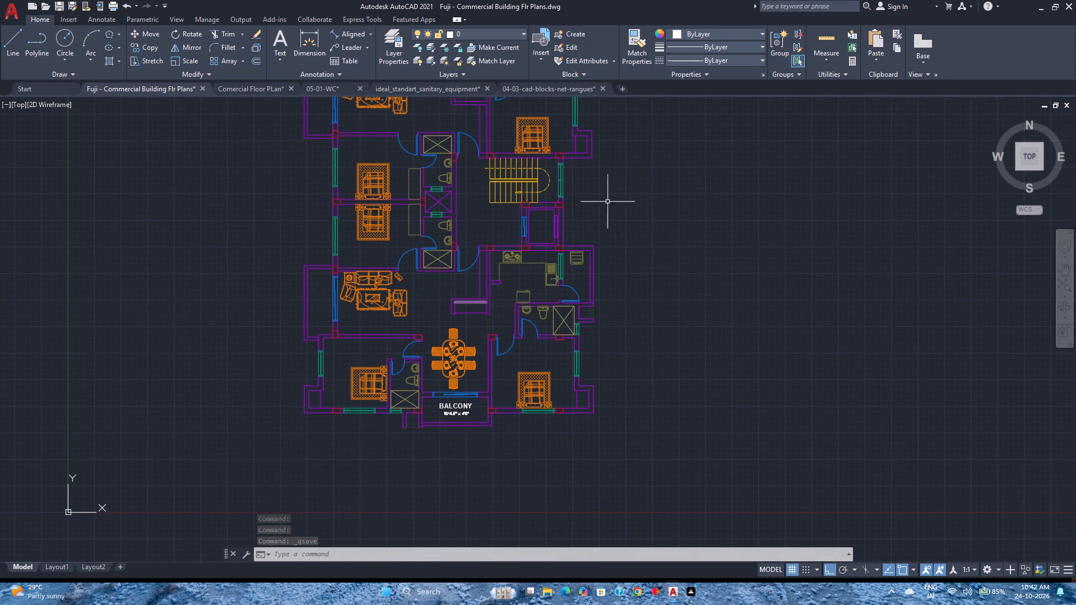
pyautogui.click(828, 39)
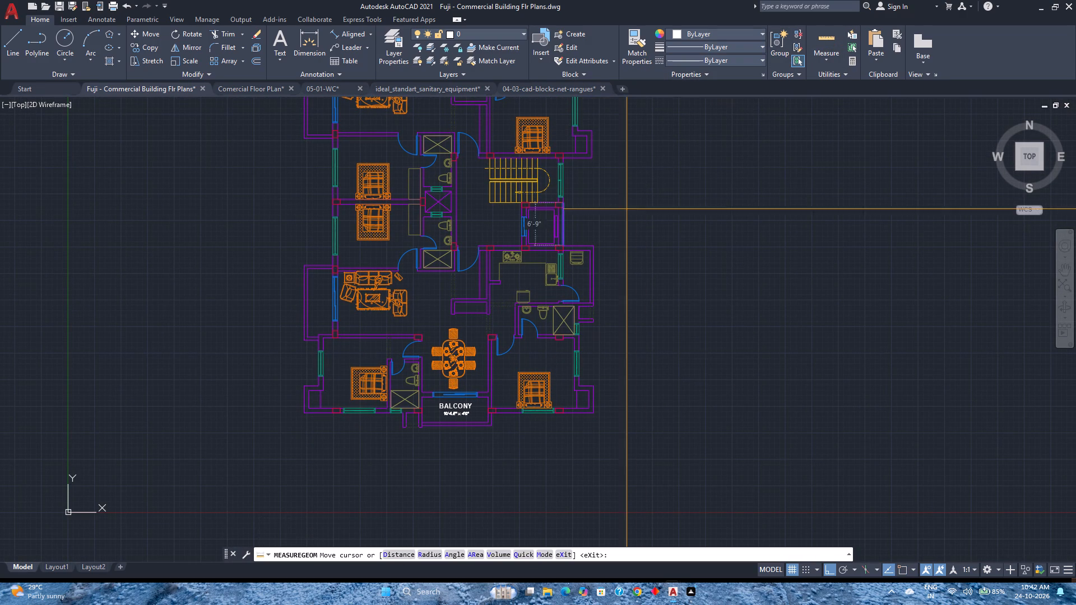
pyautogui.scroll(2, 446, 369)
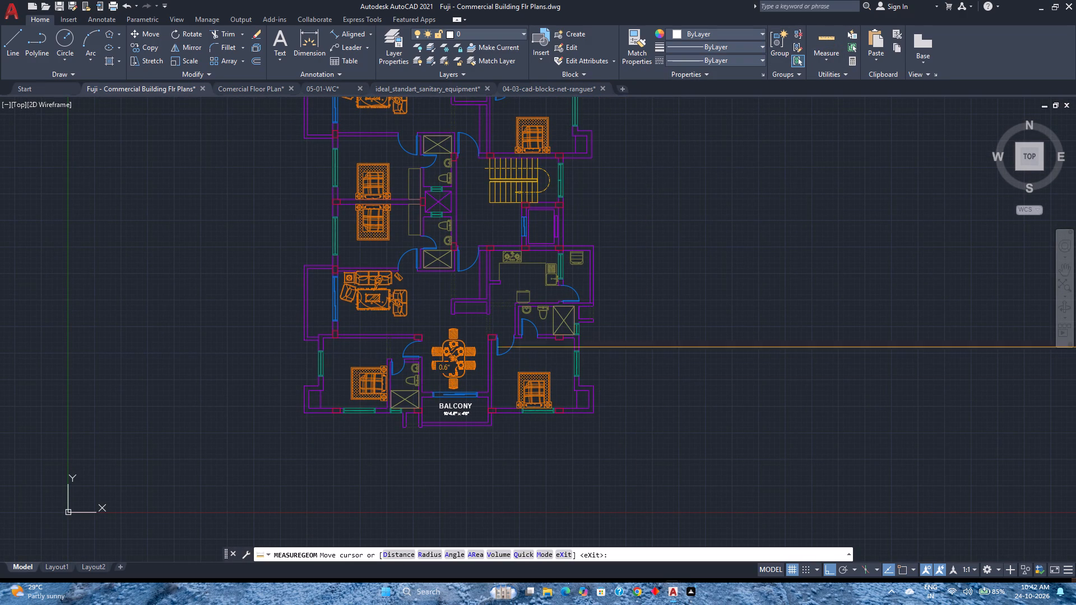
pyautogui.scroll(3, 493, 373)
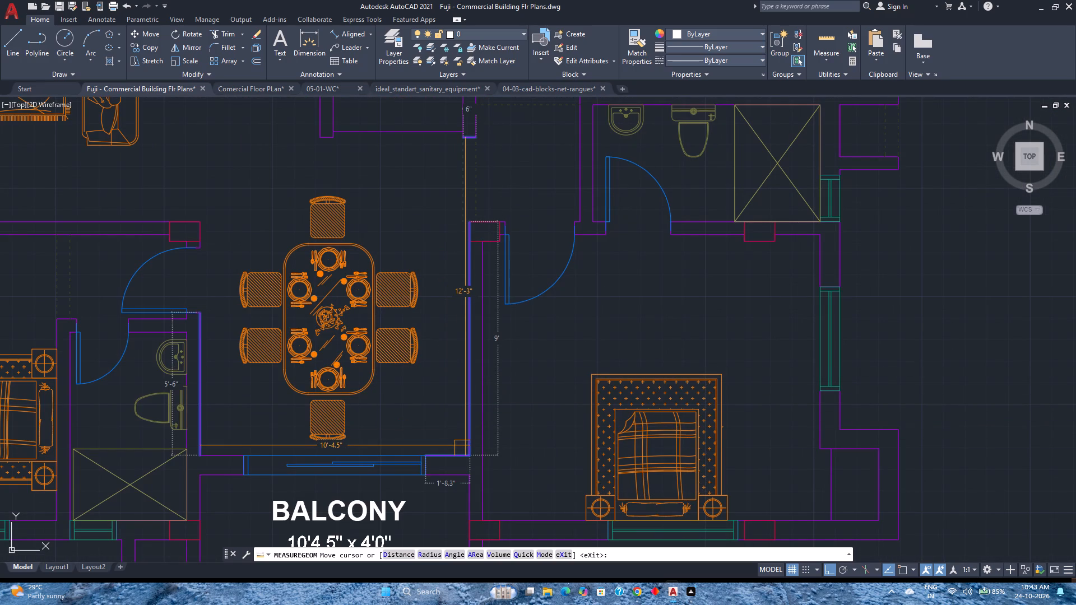
pyautogui.press('Escape')
# Set the oblique angle of the size line in the lower flat's BALCONY label to 0.
pyautogui.scroll(-2, 465, 445)
pyautogui.moveTo(464, 445); pyautogui.dragTo(469, 383, button='middle')
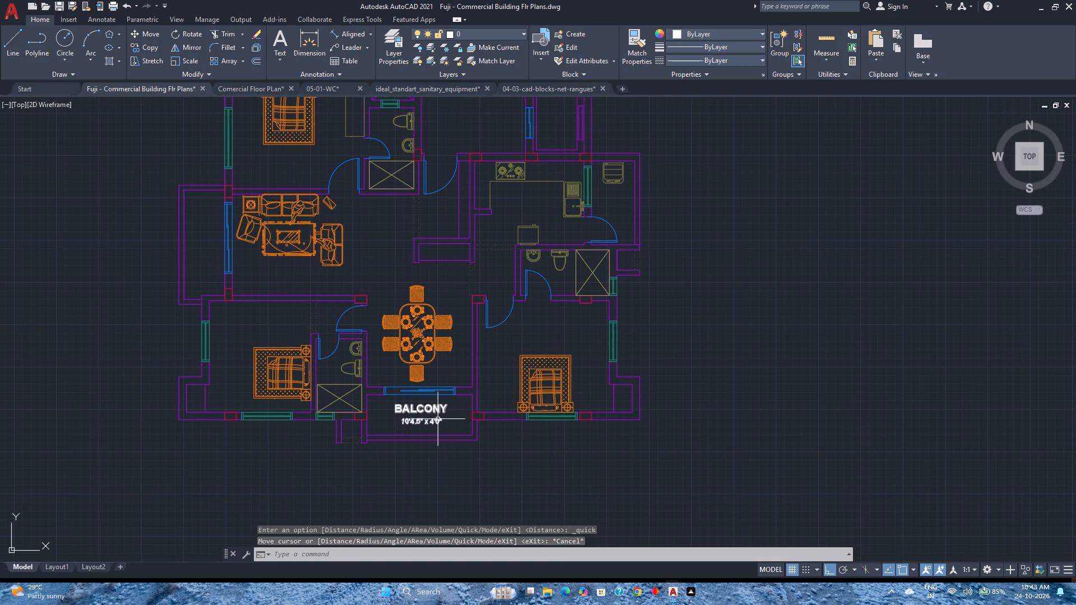
pyautogui.click(434, 412)
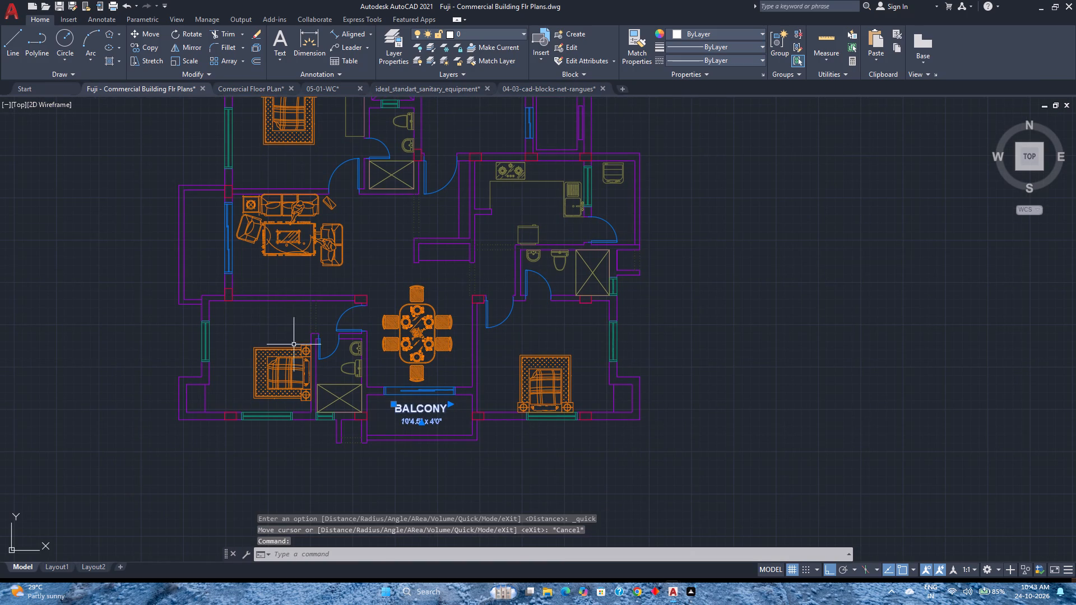
pyautogui.scroll(4, 397, 434)
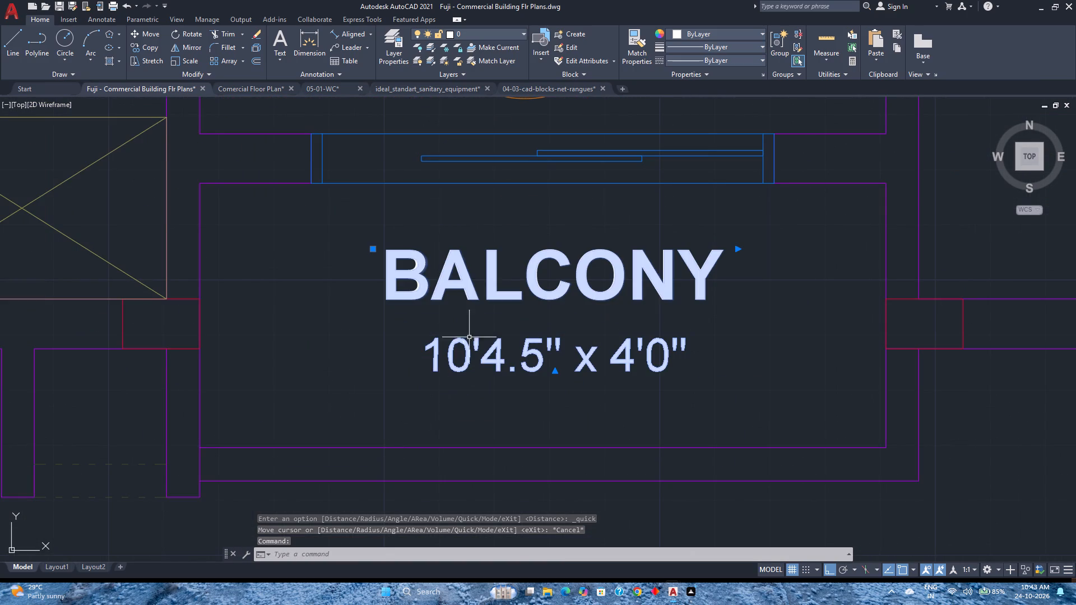
pyautogui.doubleClick(462, 280)
pyautogui.moveTo(700, 375); pyautogui.dragTo(528, 375)
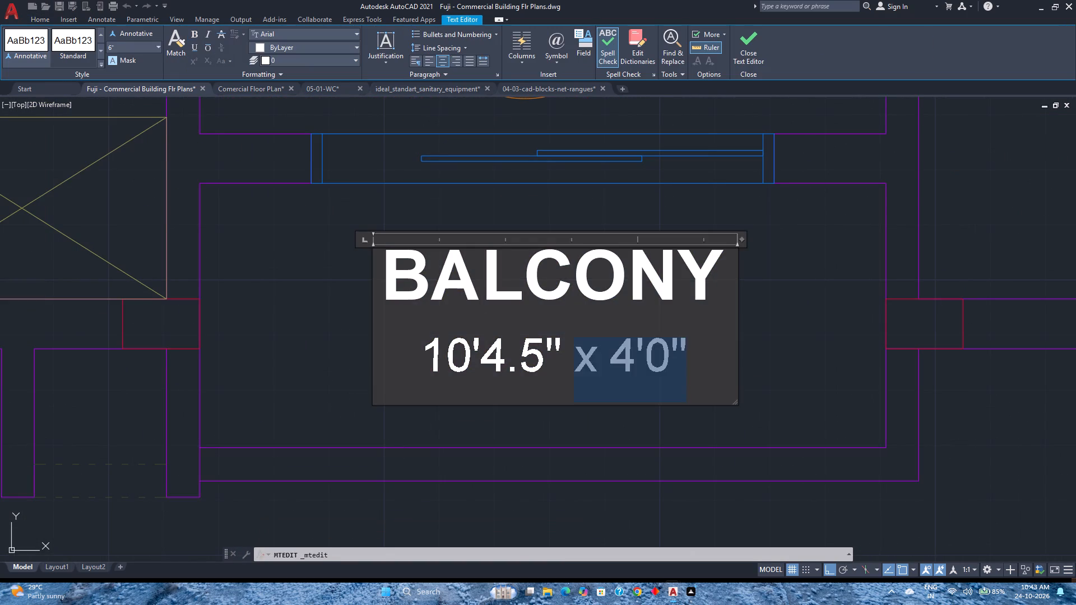
pyautogui.moveTo(528, 375); pyautogui.dragTo(414, 373)
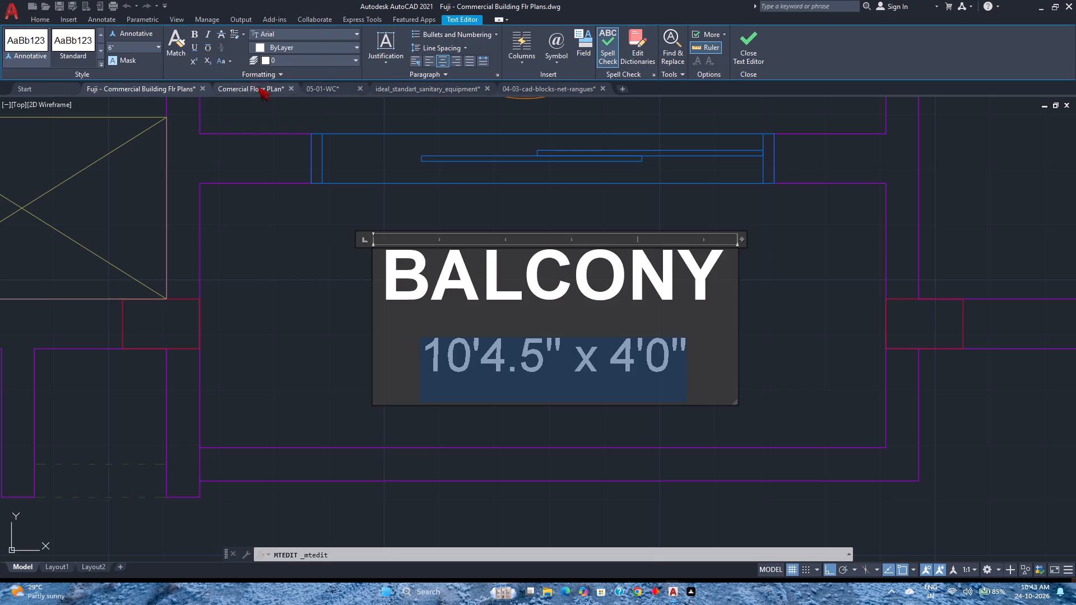
pyautogui.click(265, 76)
pyautogui.click(215, 89)
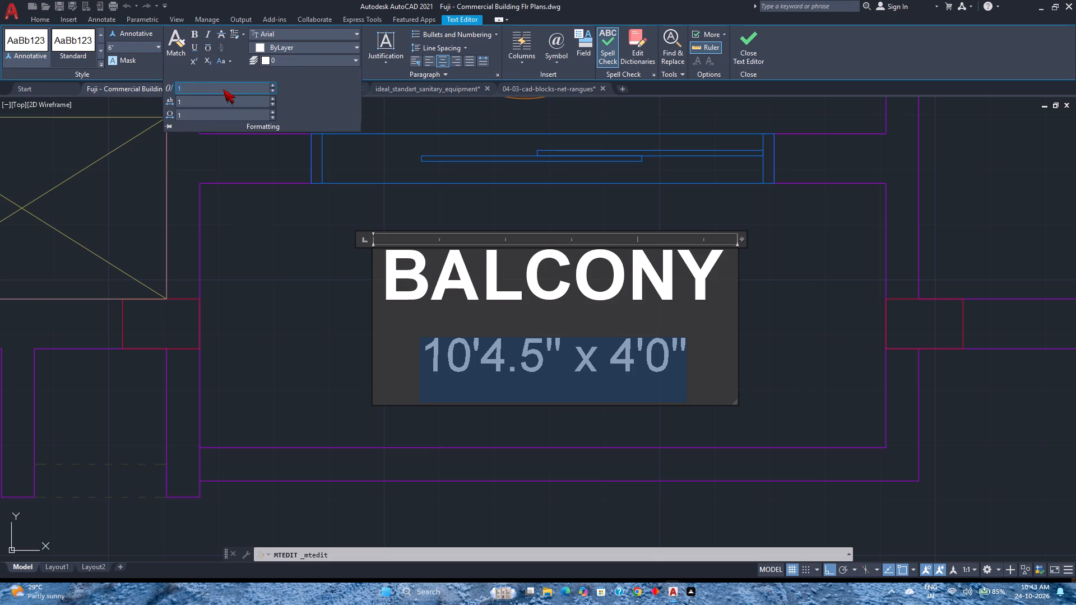
pyautogui.press('0')
pyautogui.press('Return')
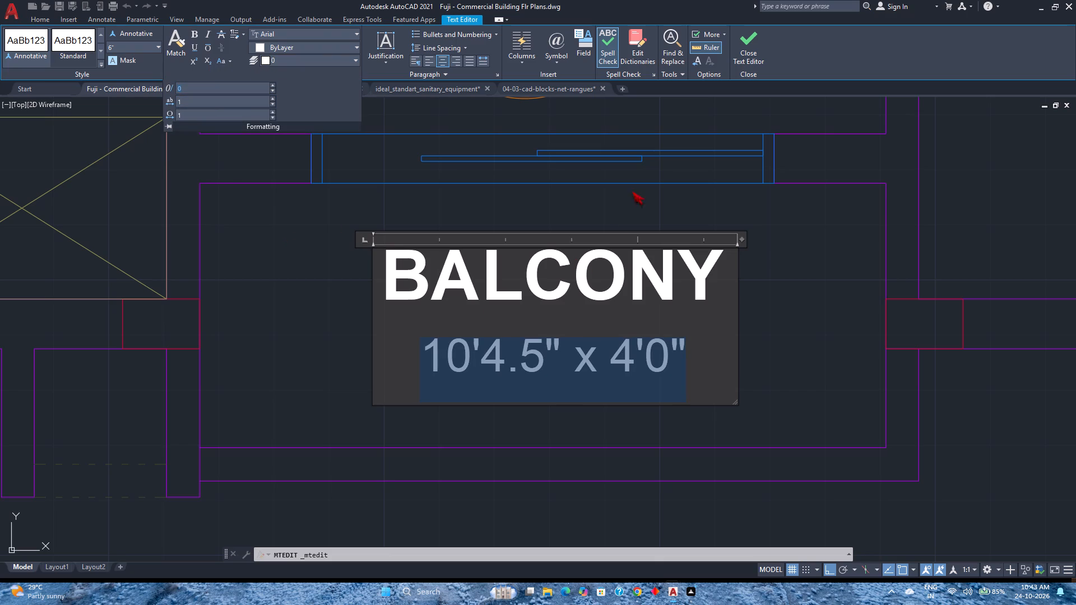
pyautogui.click(751, 52)
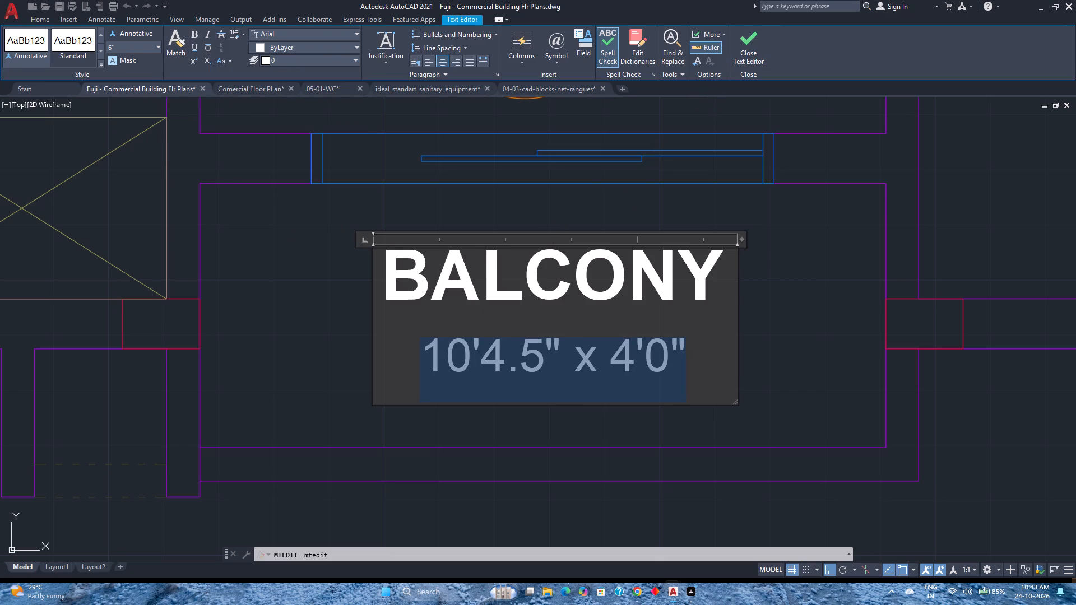
pyautogui.scroll(-2, 608, 293)
pyautogui.moveTo(607, 293); pyautogui.dragTo(403, 422, button='middle')
pyautogui.middleClick(403, 422)
pyautogui.hotkey('ctrl', 'a')
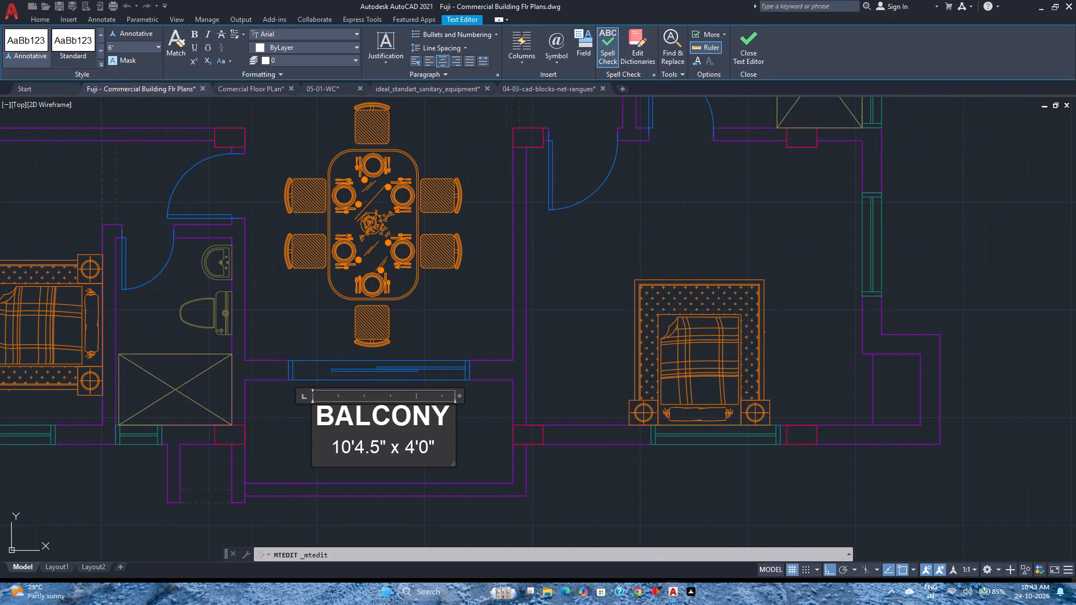
pyautogui.hotkey('ctrl', 's')
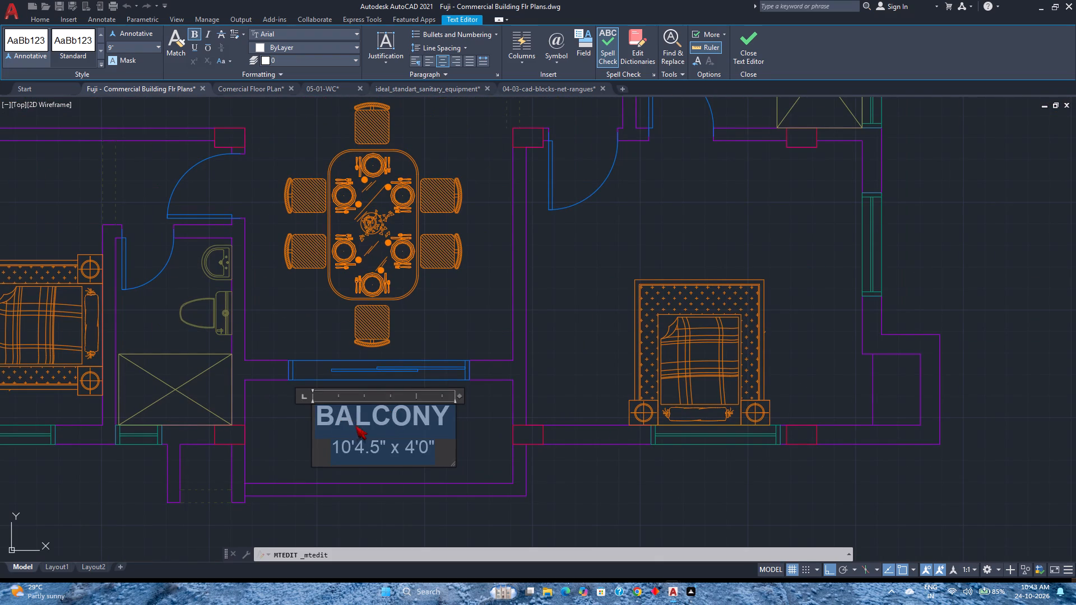
pyautogui.click(293, 424)
# Save the drawing.
pyautogui.hotkey('ctrl', 's')
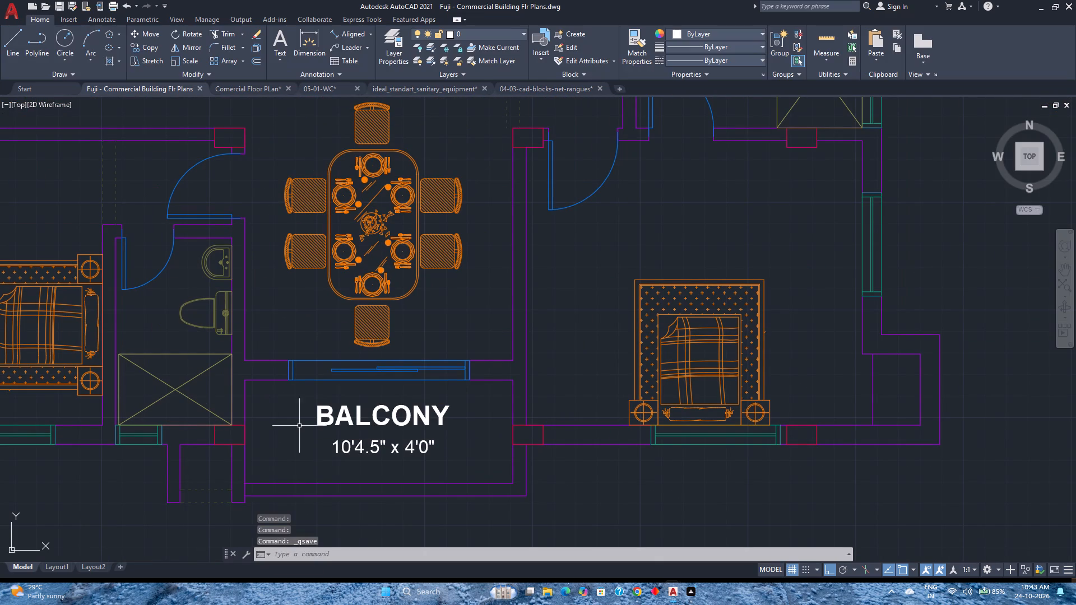
# Copy the BALCONY label with Ortho off into the bedroom right of the lower dining area and above the dining table.
pyautogui.click(335, 416)
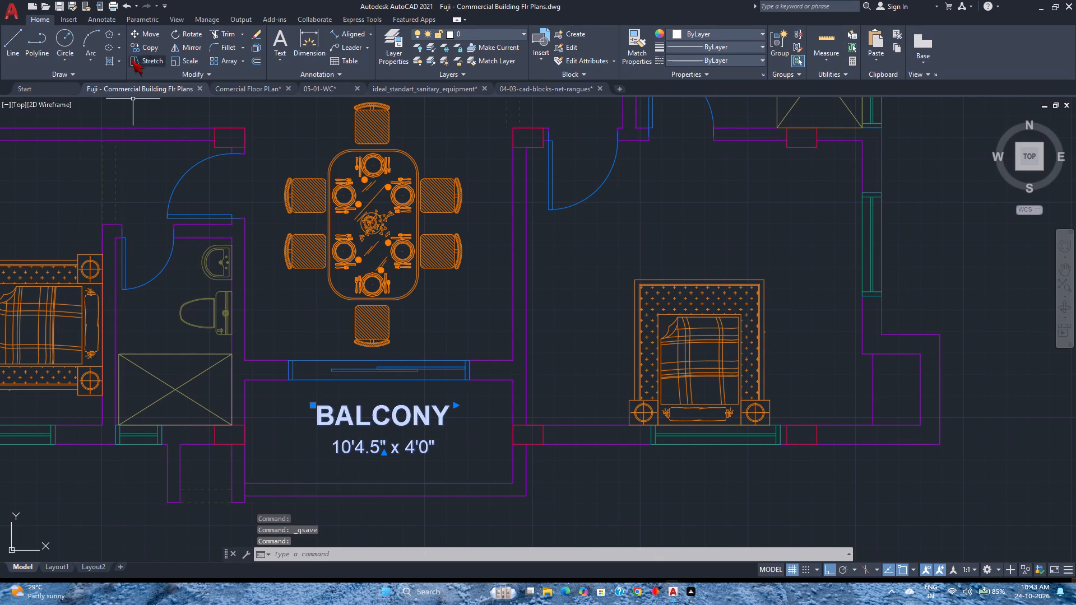
pyautogui.click(141, 46)
pyautogui.scroll(-2, 401, 407)
pyautogui.moveTo(401, 407); pyautogui.dragTo(437, 462, button='middle')
pyautogui.middleClick(437, 462)
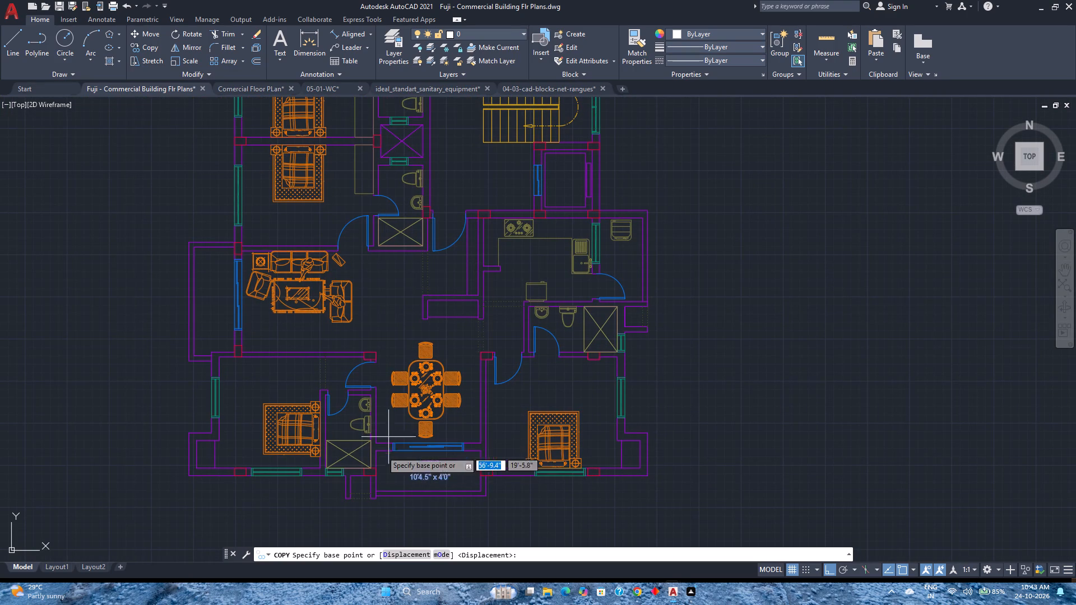
pyautogui.scroll(1, 400, 457)
pyautogui.click(405, 466)
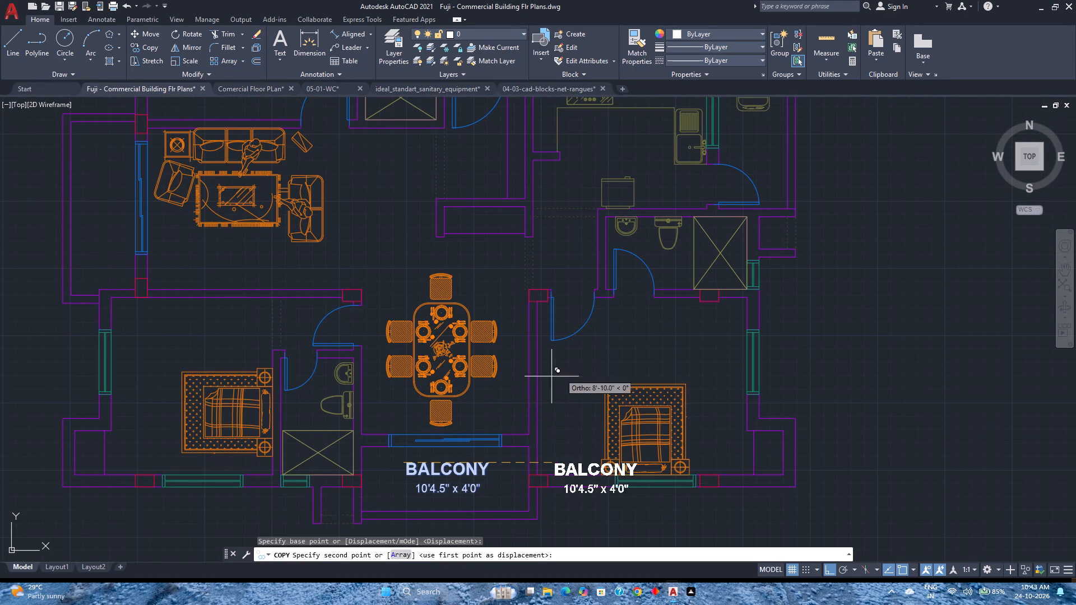
pyautogui.press('F8')
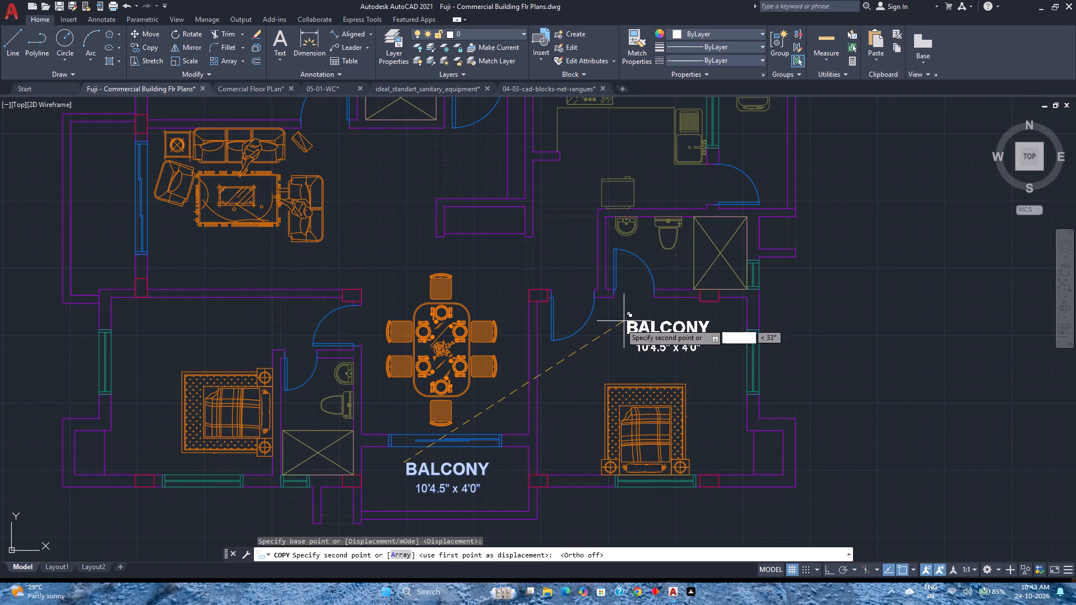
pyautogui.click(608, 338)
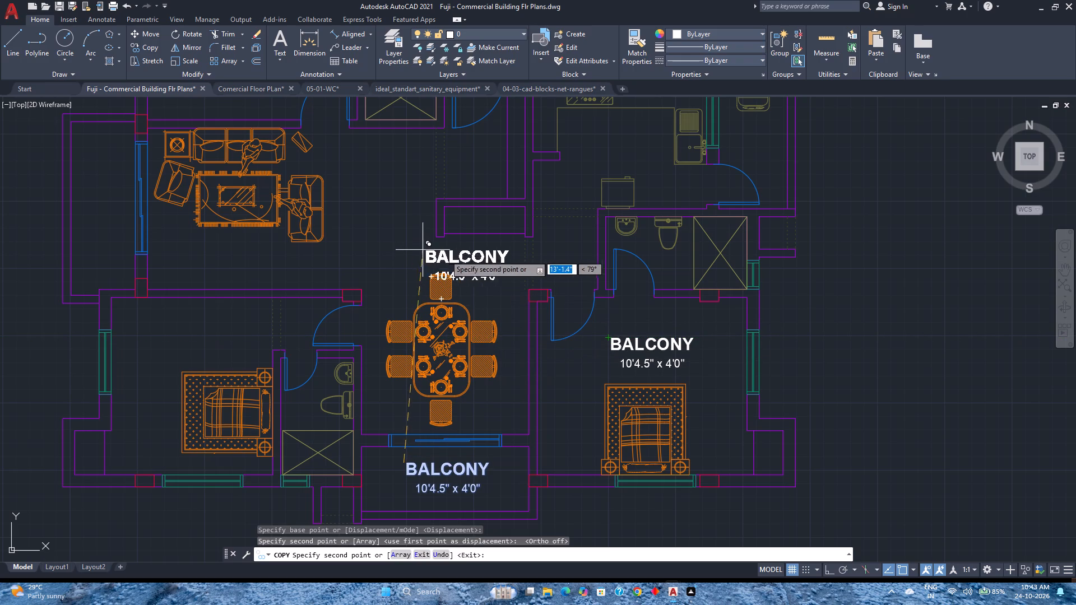
pyautogui.click(443, 249)
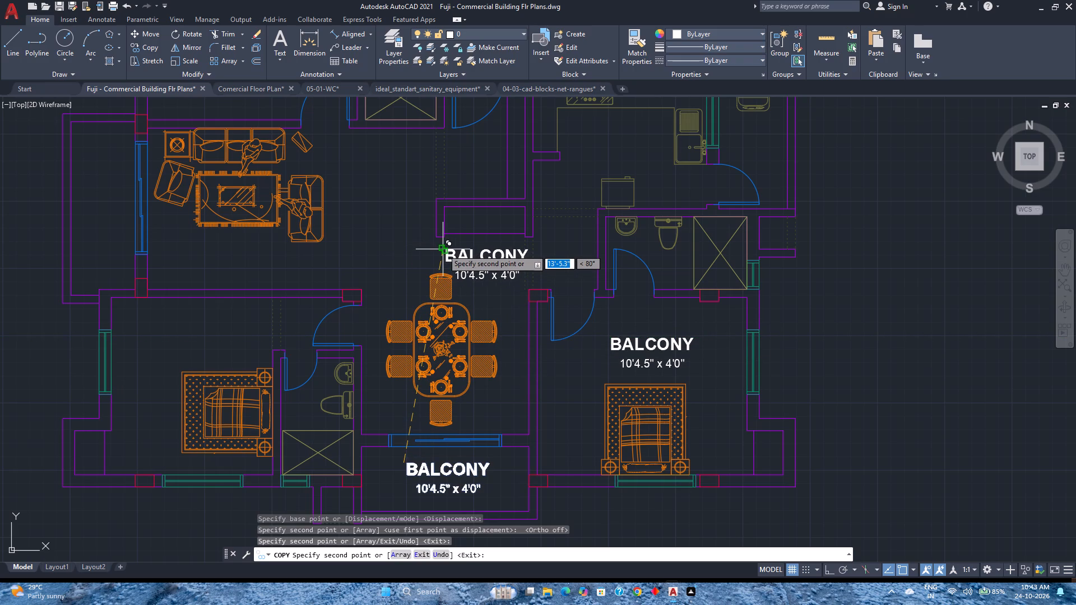
# Place further BALCONY label copies in the lower-left bedroom, below the living room furniture, and in the bedroom above the living room.
pyautogui.click(155, 324)
pyautogui.moveTo(156, 324); pyautogui.dragTo(252, 432, button='middle')
pyautogui.middleClick(252, 432)
pyautogui.click(279, 355)
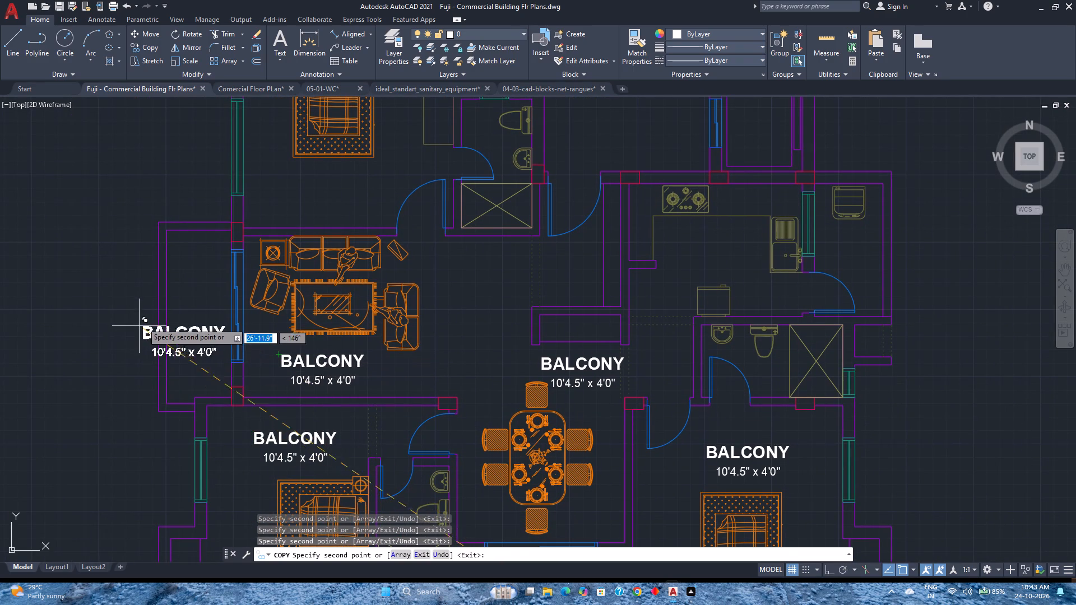
pyautogui.moveTo(193, 310); pyautogui.dragTo(182, 432, button='middle')
pyautogui.middleClick(182, 432)
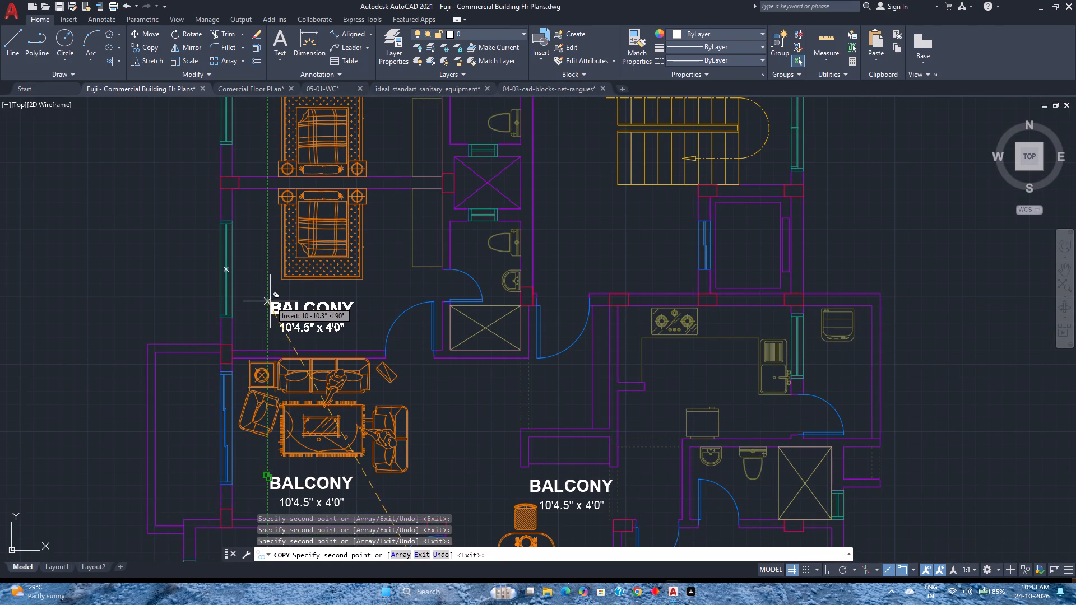
pyautogui.click(270, 301)
pyautogui.scroll(-2, 270, 301)
pyautogui.moveTo(269, 301); pyautogui.dragTo(239, 389, button='middle')
pyautogui.middleClick(239, 389)
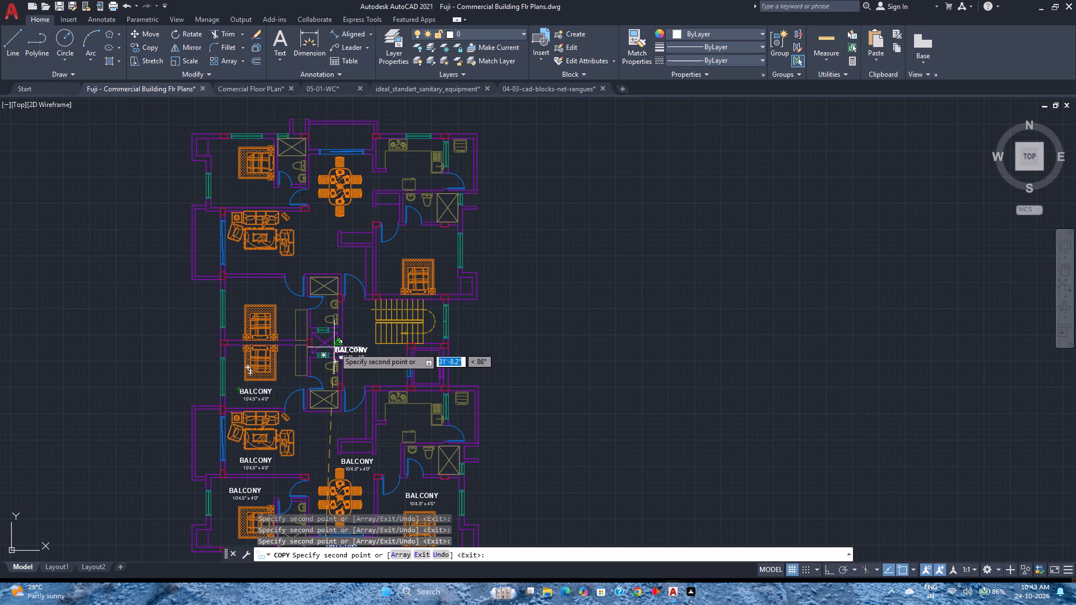
pyautogui.press('Escape')
# Widen the text box of the copied label above the lower flat's living room and rename it BEDROOM.
pyautogui.moveTo(308, 423); pyautogui.dragTo(400, 328, button='middle')
pyautogui.middleClick(400, 328)
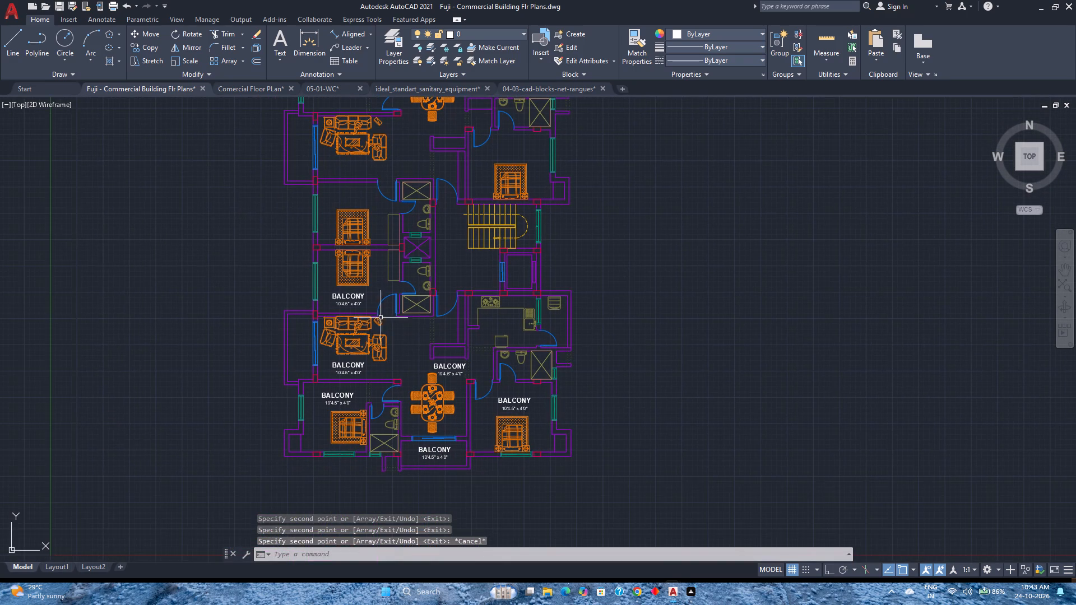
pyautogui.scroll(3, 350, 298)
pyautogui.doubleClick(345, 290)
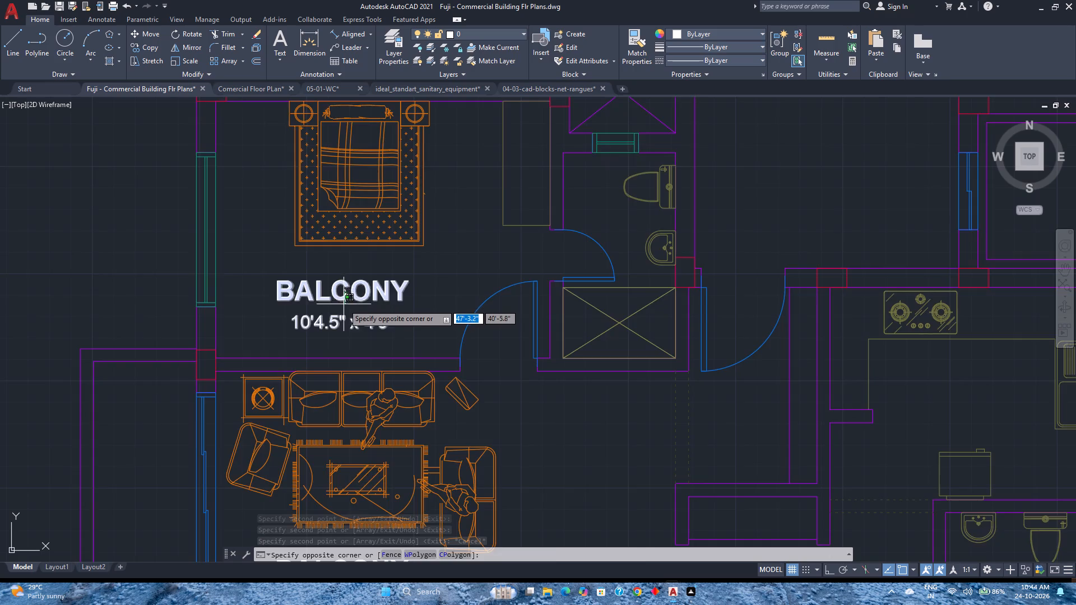
pyautogui.scroll(2, 344, 305)
pyautogui.click(420, 287)
pyautogui.doubleClick(406, 283)
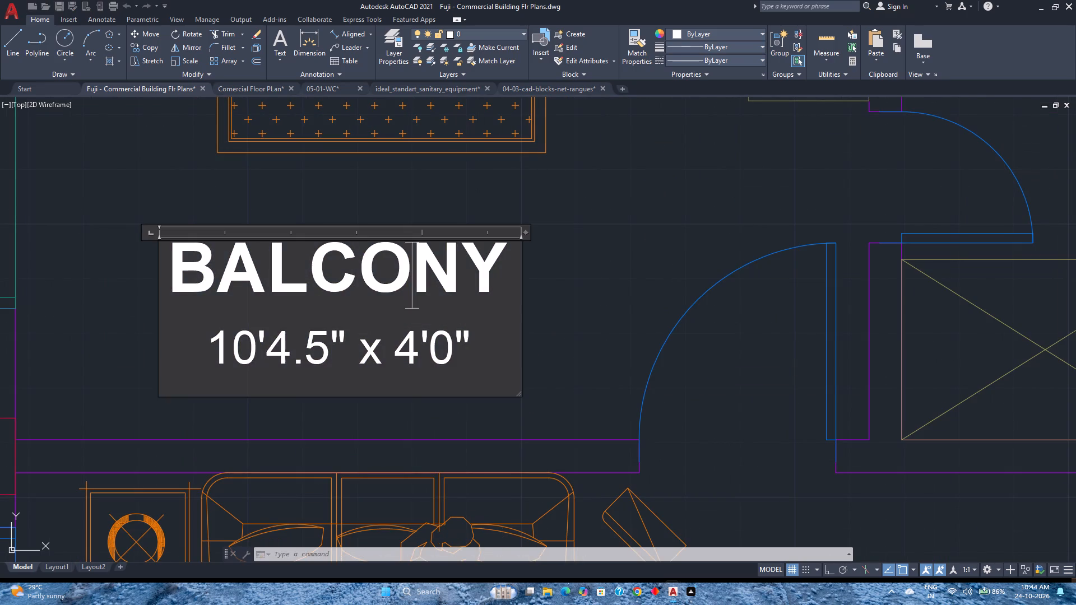
pyautogui.click(498, 274)
pyautogui.moveTo(525, 233); pyautogui.dragTo(567, 229)
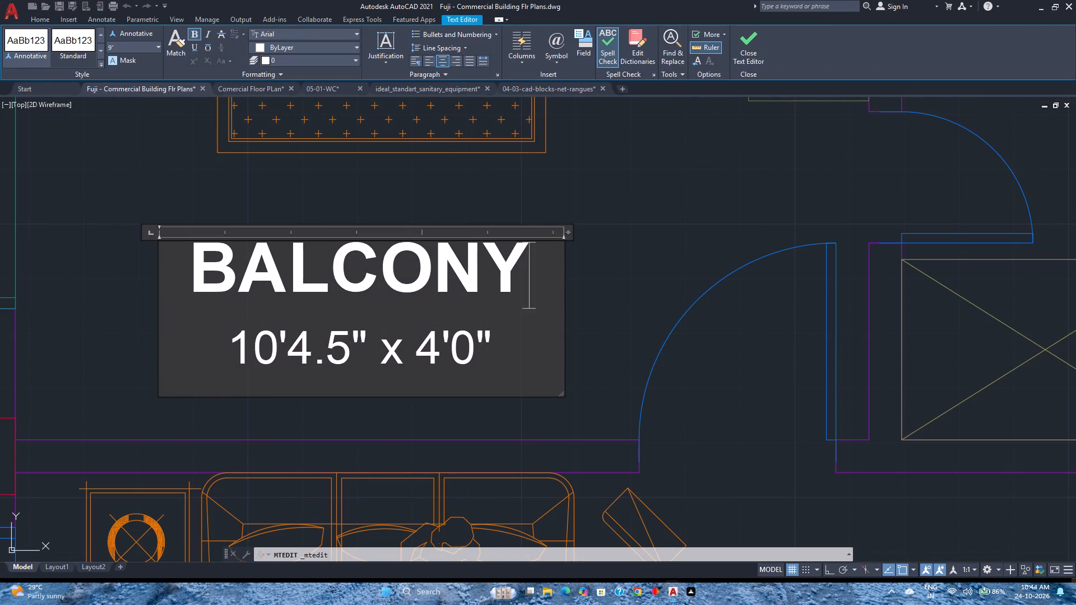
pyautogui.press('BackSpace')
pyautogui.press('BackSpace')
pyautogui.press('BackSpace')
pyautogui.press('BackSpace')
pyautogui.press('BackSpace')
pyautogui.press('BackSpace')
pyautogui.write('EDROOM')
# Change the size line of this BEDROOM label to 10'0" x 13'0".
pyautogui.press('Down')
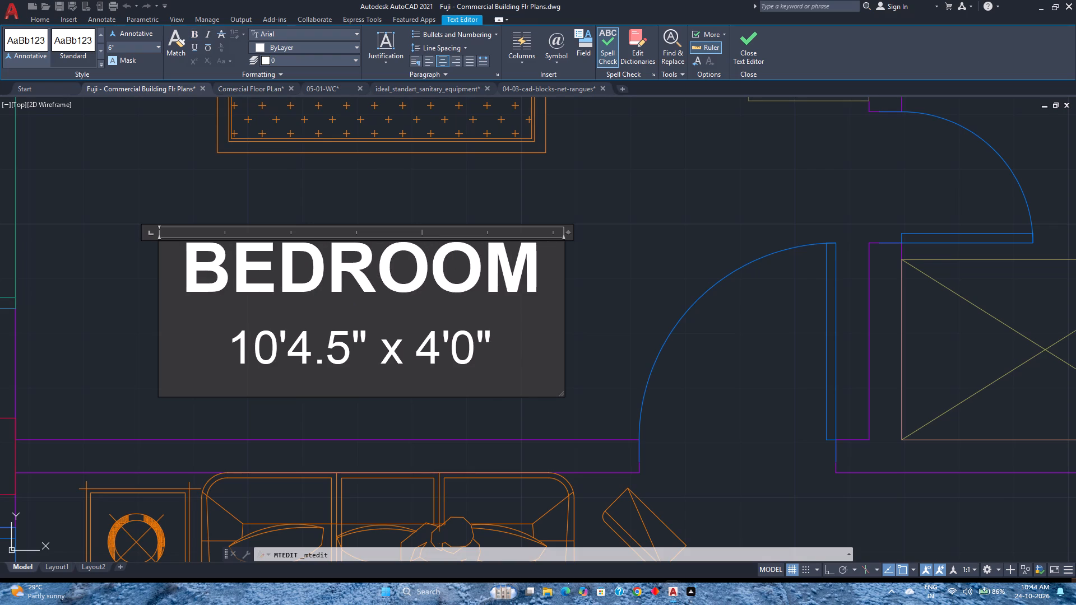
pyautogui.press('Left')
pyautogui.press('Left')
pyautogui.press('Left')
pyautogui.press('BackSpace')
pyautogui.write('13')
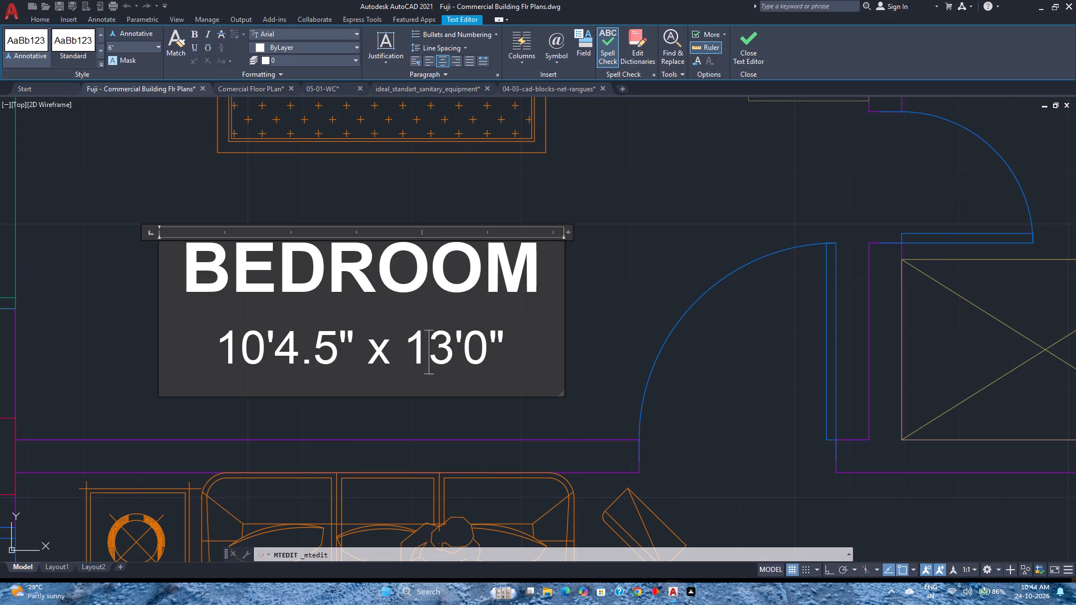
pyautogui.press('Left')
pyautogui.press('Left')
pyautogui.press('Left')
pyautogui.press('Left')
pyautogui.press('Left')
pyautogui.press('Left')
pyautogui.press('BackSpace')
pyautogui.press('BackSpace')
pyautogui.press('BackSpace')
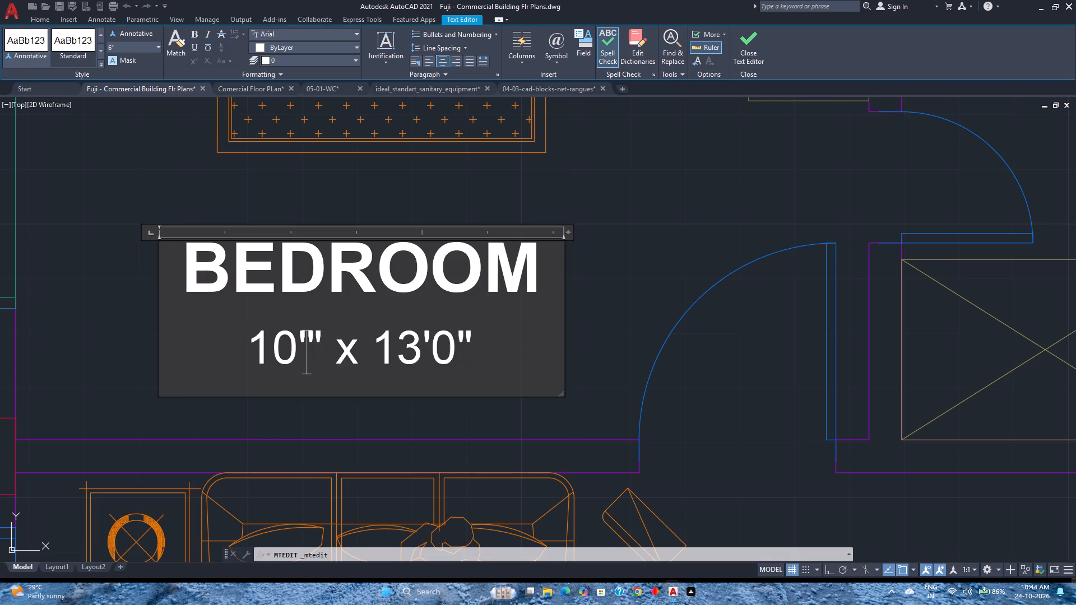
pyautogui.press('0')
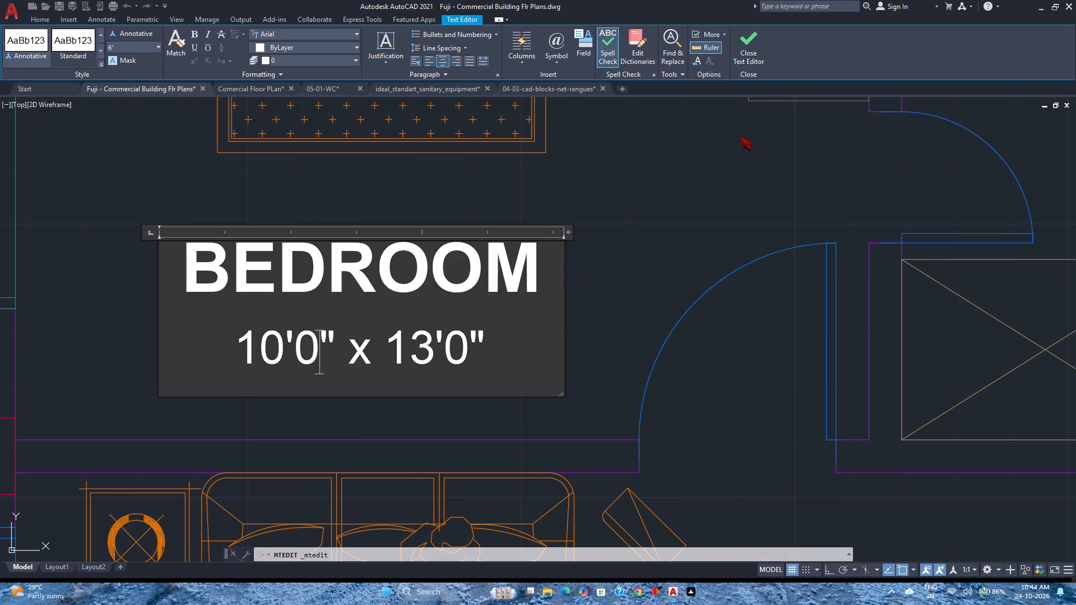
# Add hyphens between feet and inches in the BEDROOM label's size line so it reads 10'-0" x 13'-0".
pyautogui.click(296, 342)
pyautogui.press('-')
pyautogui.click(451, 339)
pyautogui.press('-')
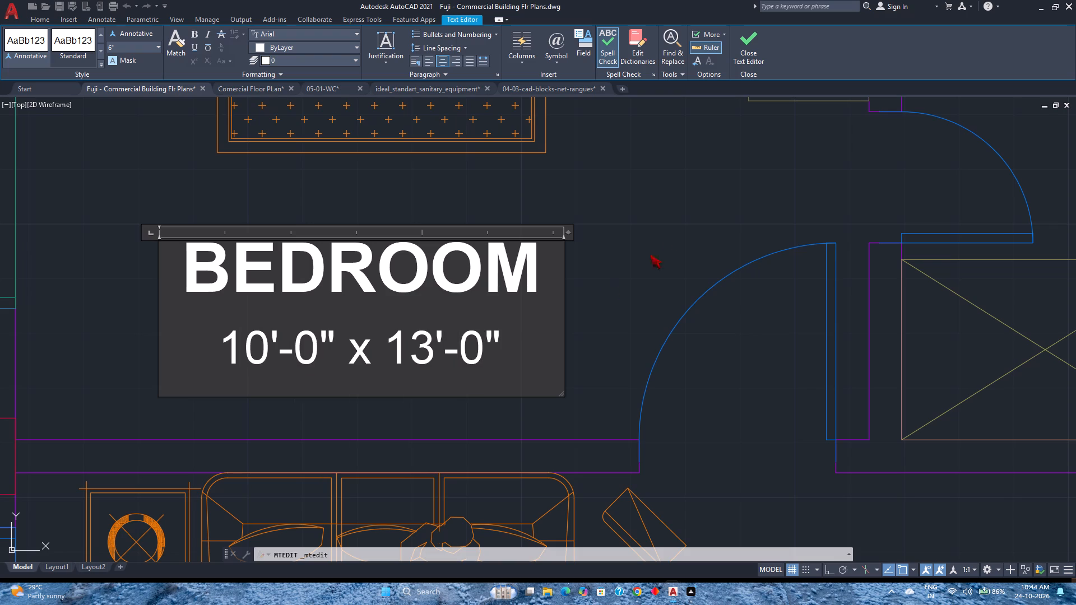
pyautogui.click(754, 54)
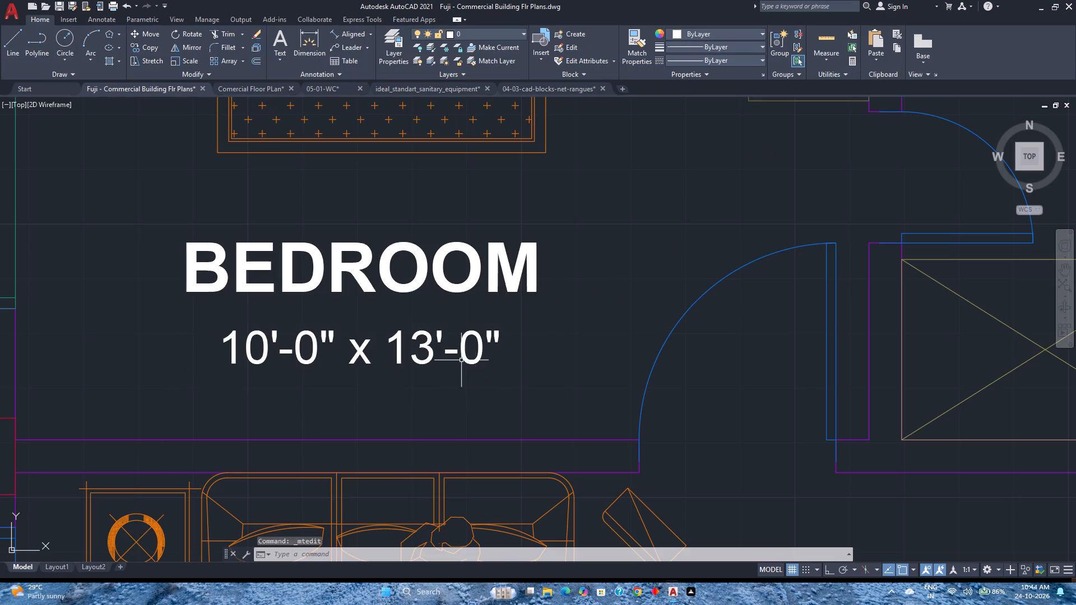
# Copy the BEDROOM label about 15'-8" straight up with Ortho on, placing it above the bed in the adjoining bedroom.
pyautogui.scroll(-4, 461, 359)
pyautogui.click(458, 352)
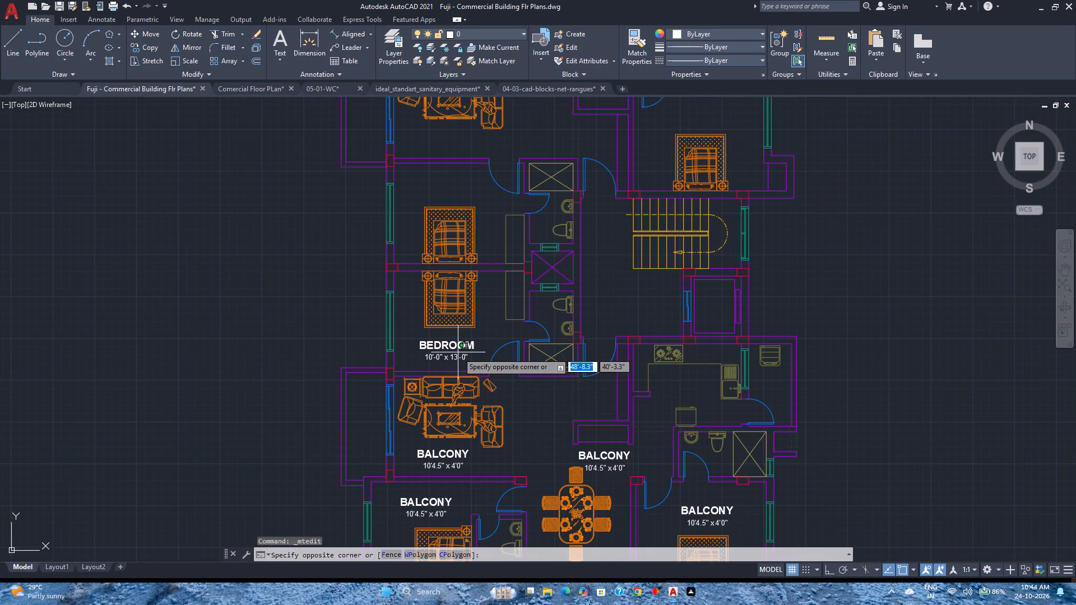
pyautogui.click(439, 348)
pyautogui.click(131, 48)
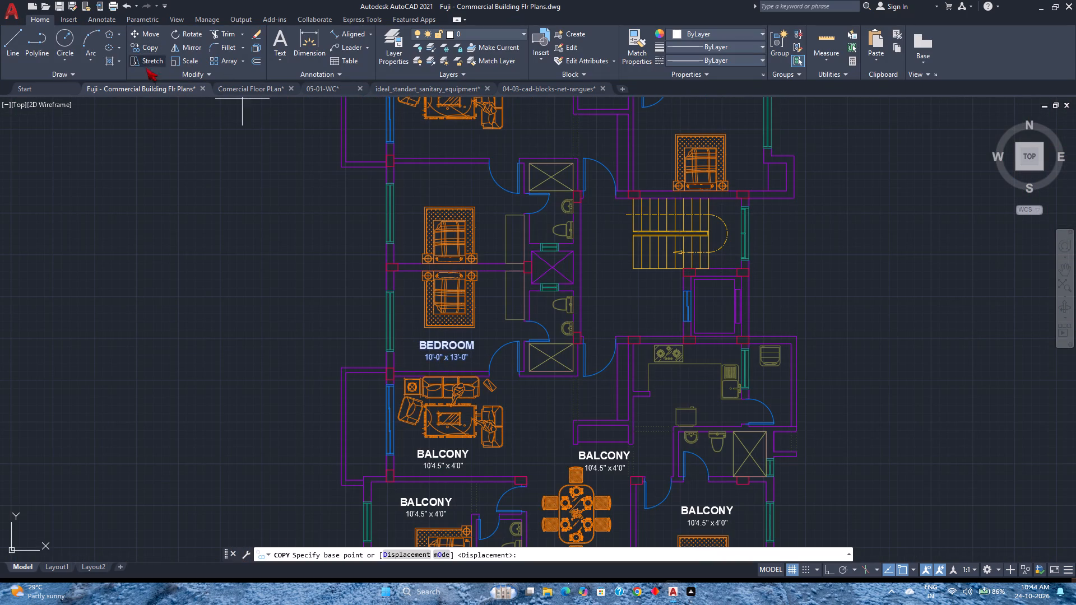
pyautogui.moveTo(472, 322); pyautogui.dragTo(449, 374, button='middle')
pyautogui.click(396, 392)
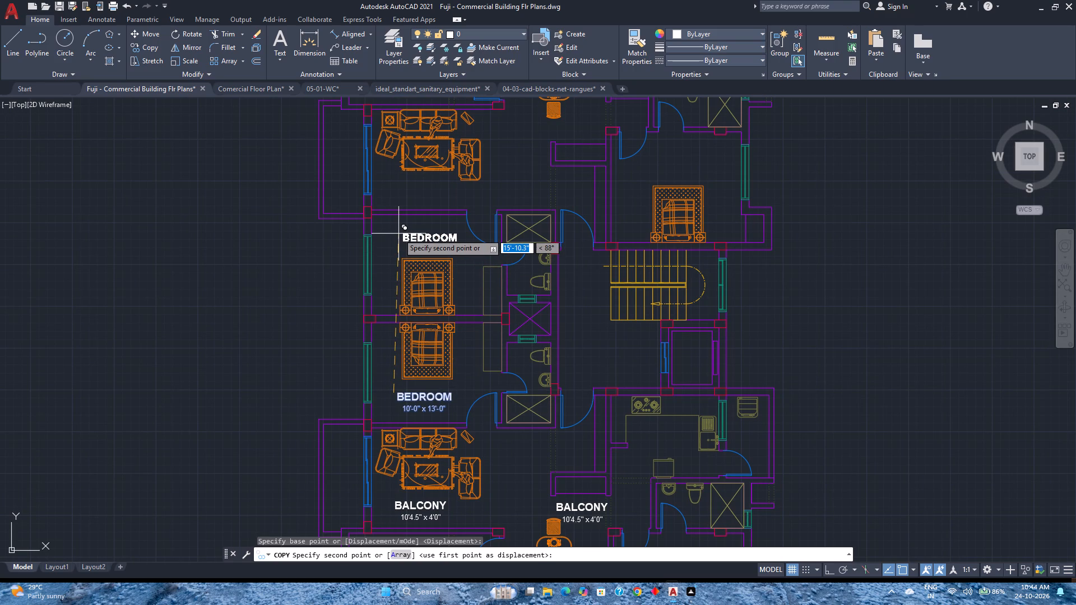
pyautogui.press('F8')
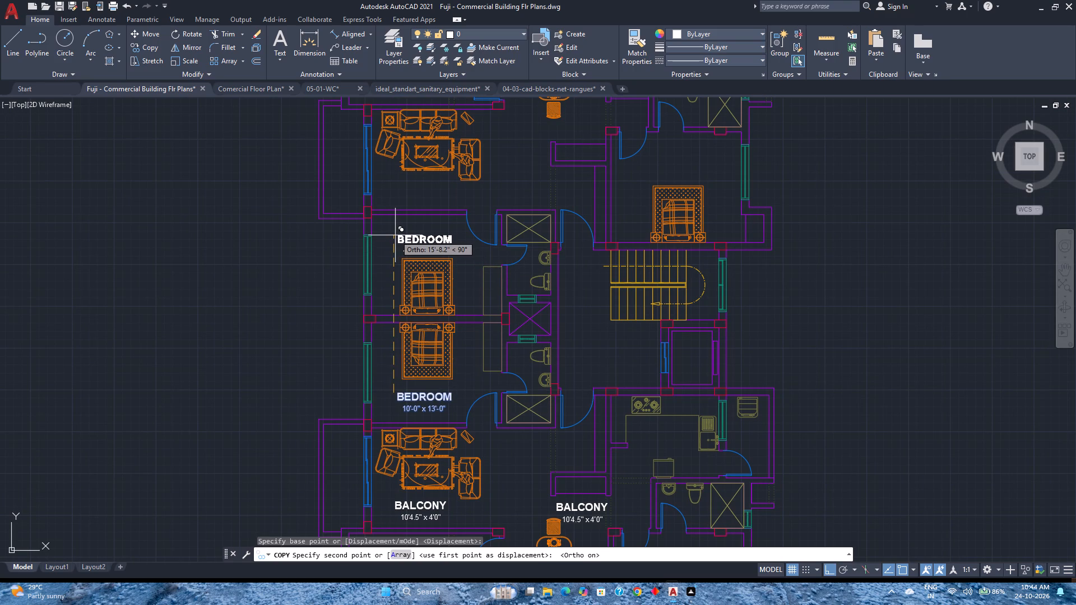
pyautogui.click(395, 235)
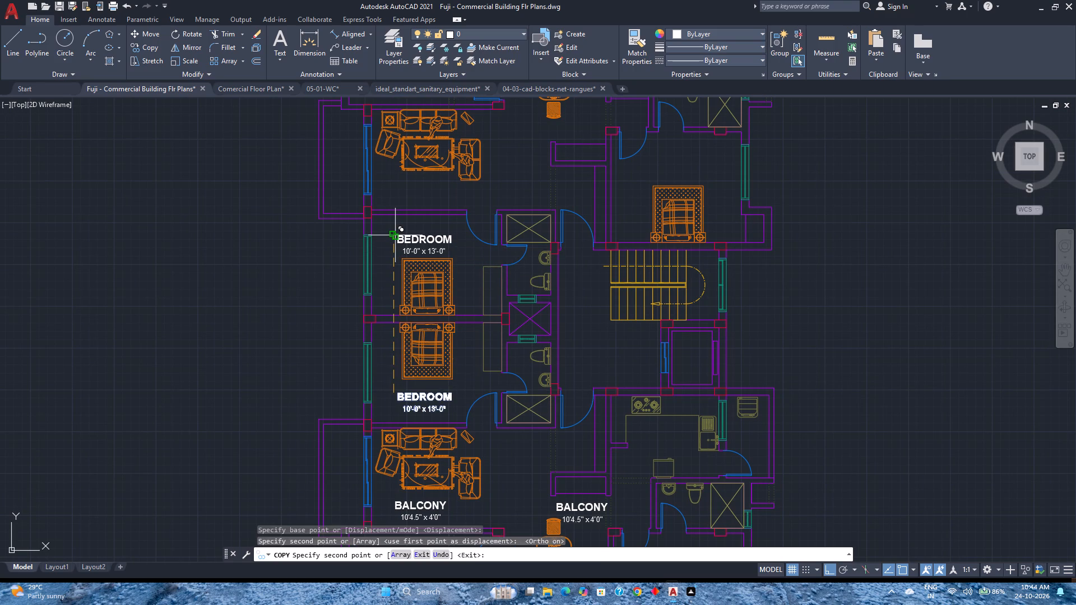
pyautogui.press('Escape')
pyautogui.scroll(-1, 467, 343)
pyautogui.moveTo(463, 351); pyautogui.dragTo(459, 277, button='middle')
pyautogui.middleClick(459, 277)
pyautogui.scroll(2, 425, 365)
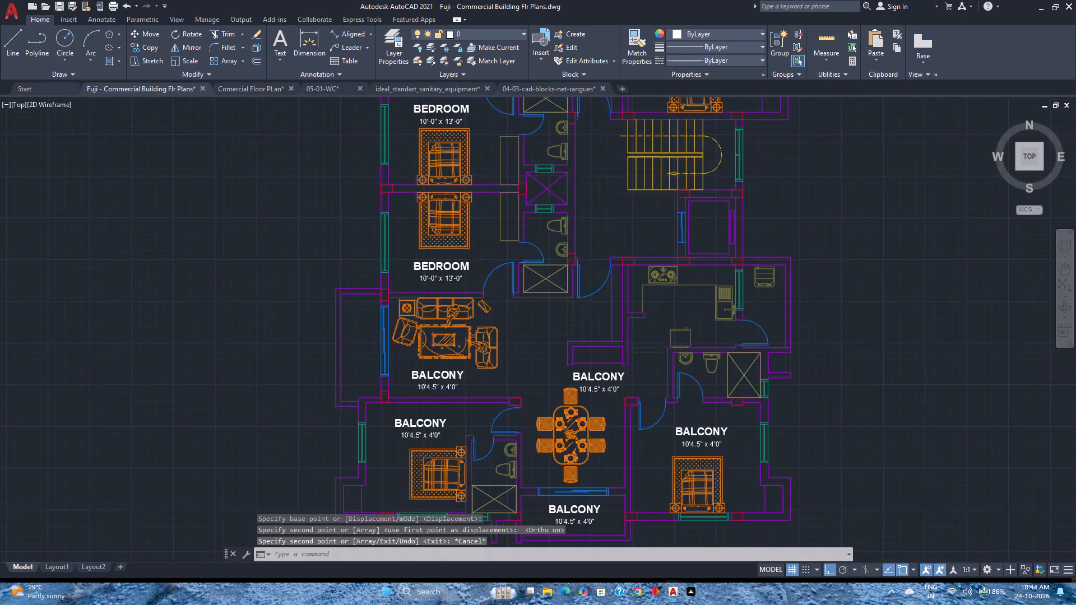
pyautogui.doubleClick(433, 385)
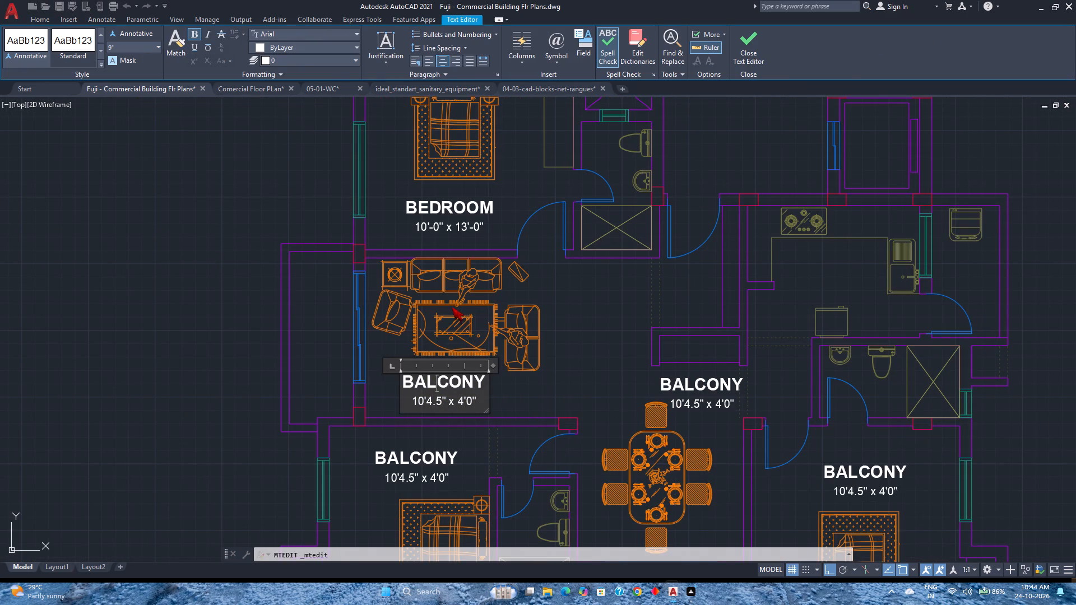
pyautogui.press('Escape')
# Check the living room's width from its lower-left column corner to the wall corner above the dining table using a temporary dimension.
pyautogui.click(832, 43)
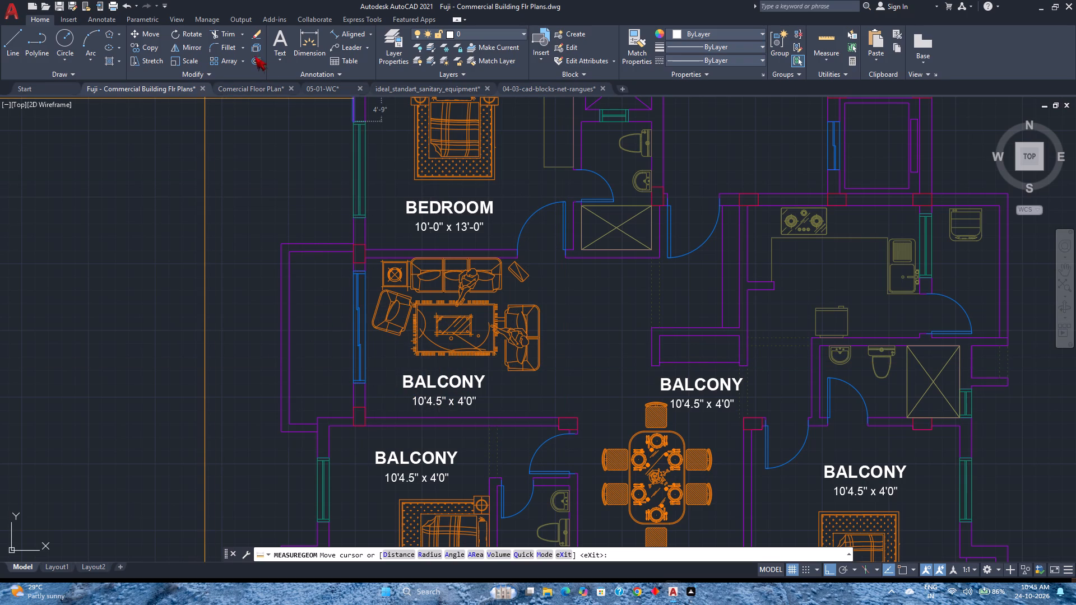
pyautogui.click(312, 41)
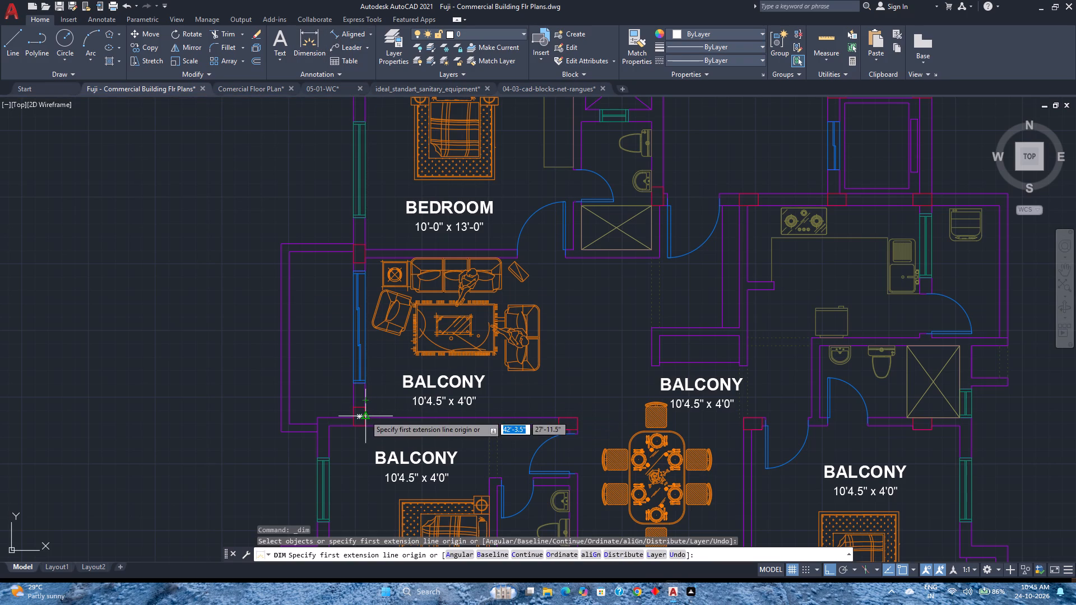
pyautogui.click(365, 415)
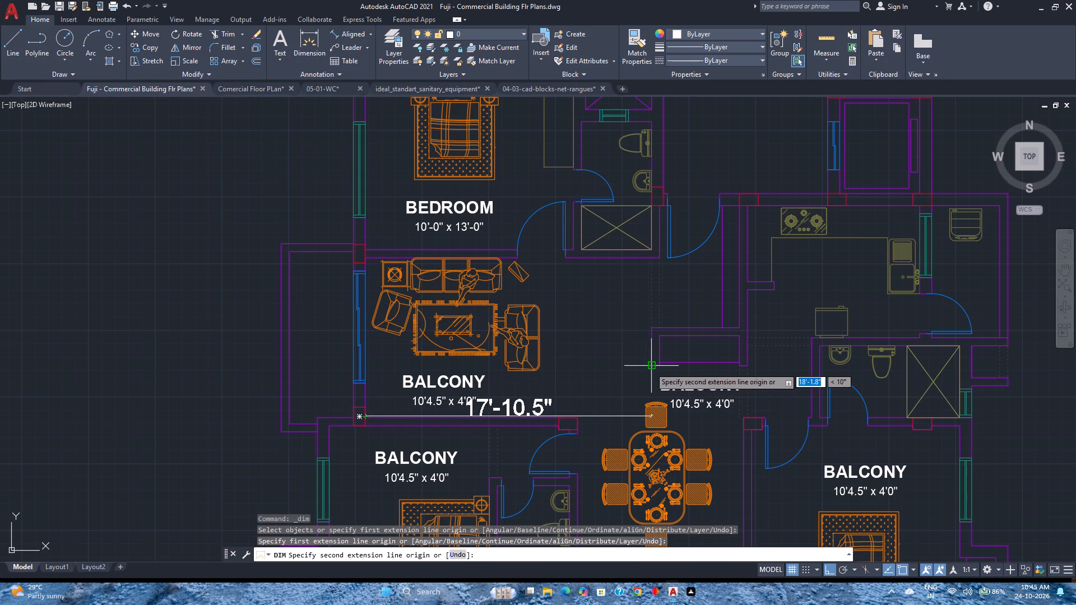
pyautogui.press('Escape')
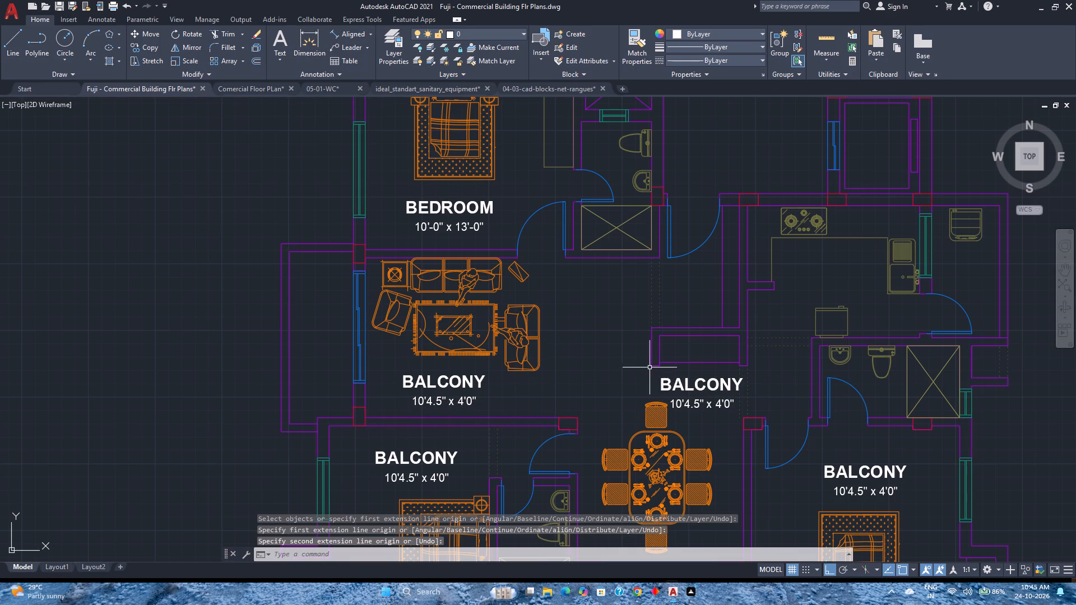
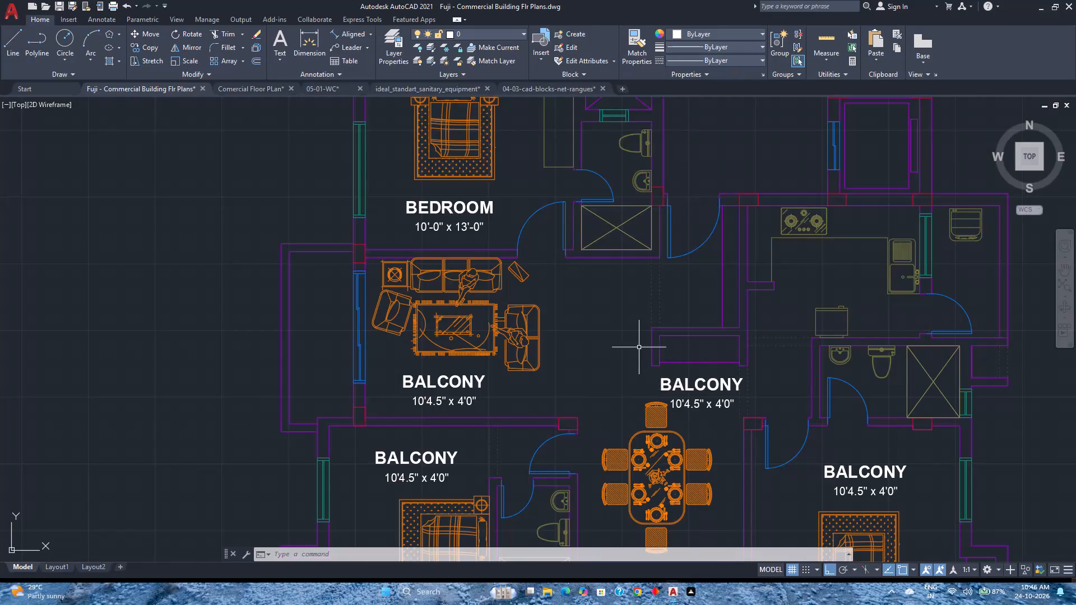
# Change the room name of the BALCONY label below the sofa set to LIVING.
pyautogui.scroll(-1, 639, 346)
pyautogui.moveTo(666, 360); pyautogui.dragTo(586, 329, button='middle')
pyautogui.middleClick(586, 329)
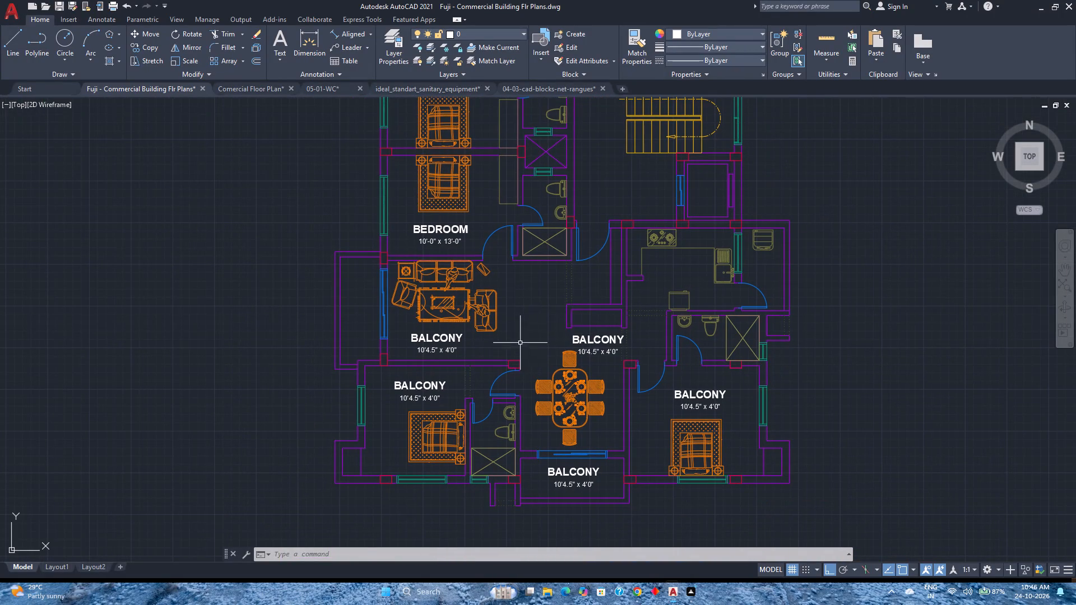
pyautogui.scroll(1, 444, 360)
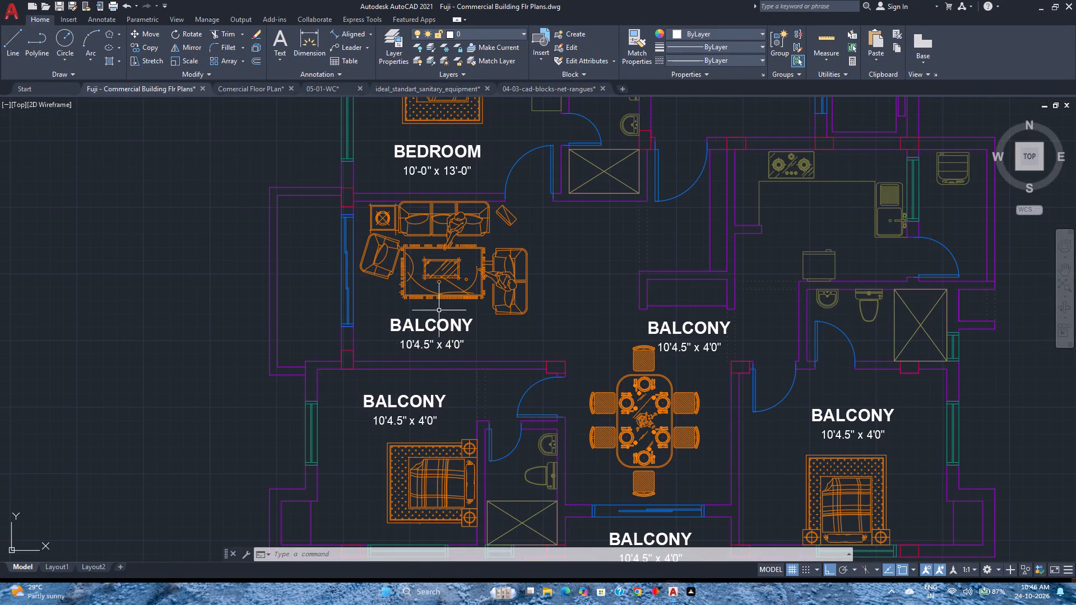
pyautogui.doubleClick(434, 323)
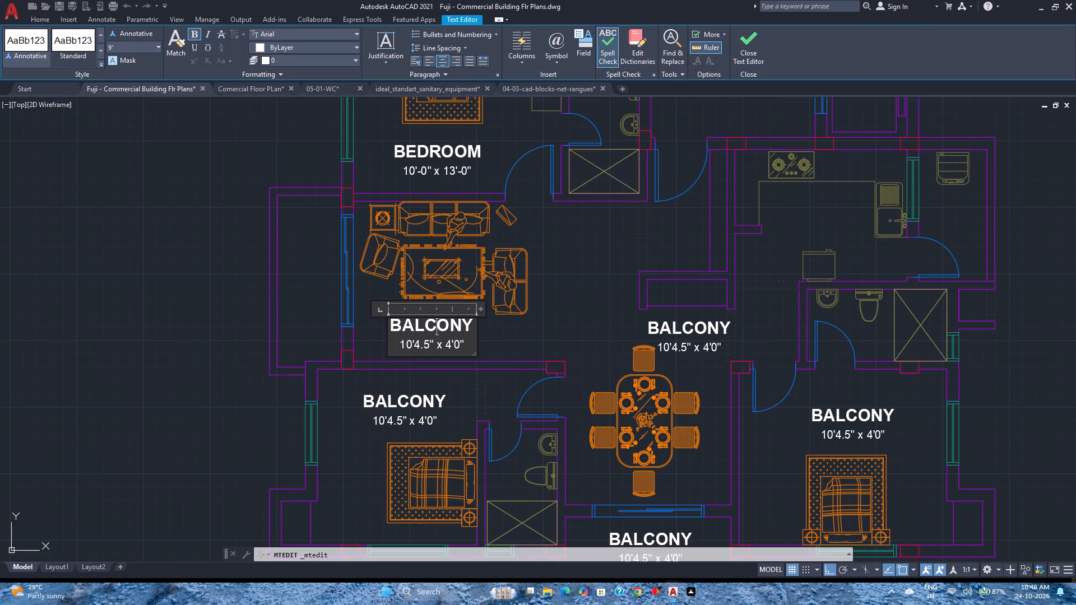
pyautogui.click(474, 327)
pyautogui.press('BackSpace')
pyautogui.press('BackSpace')
pyautogui.press('BackSpace')
pyautogui.press('BackSpace')
pyautogui.press('BackSpace')
pyautogui.press('BackSpace')
pyautogui.press('BackSpace')
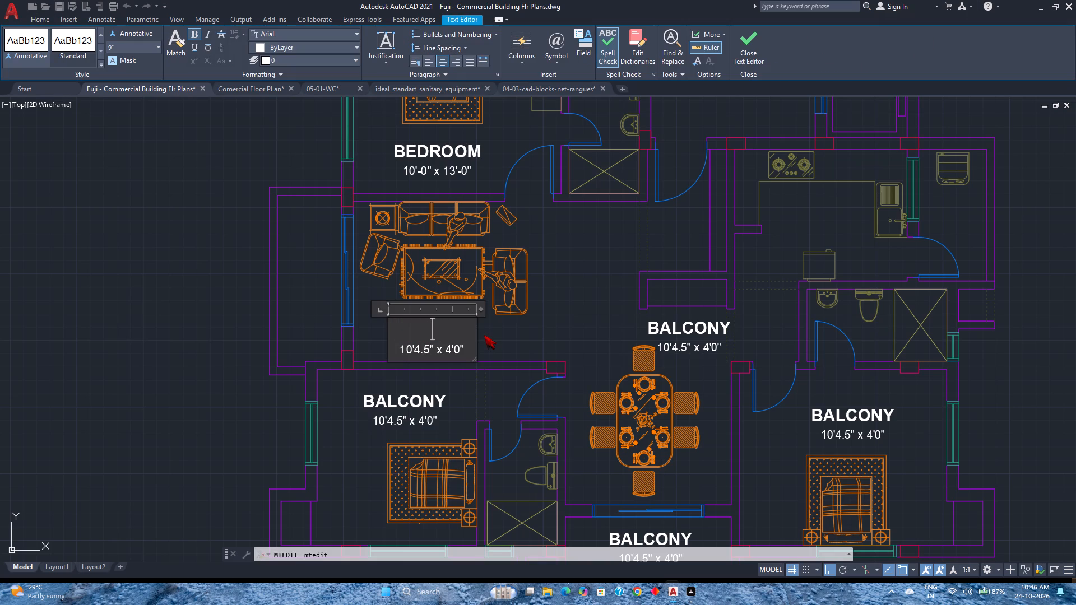
pyautogui.write('LIVING')
# Change the second dimension in the LIVING label's size line to 10'-0".
pyautogui.press('Down')
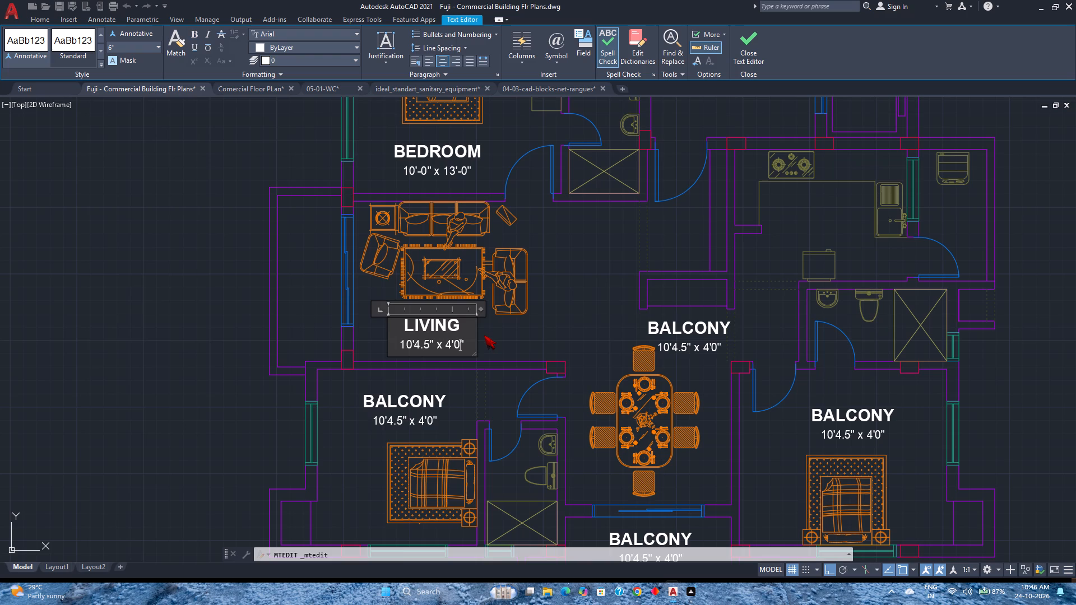
pyautogui.press('Left')
pyautogui.press('Right')
pyautogui.press('Left')
pyautogui.press('Left')
pyautogui.press('BackSpace')
pyautogui.write('10')
pyautogui.press('Right')
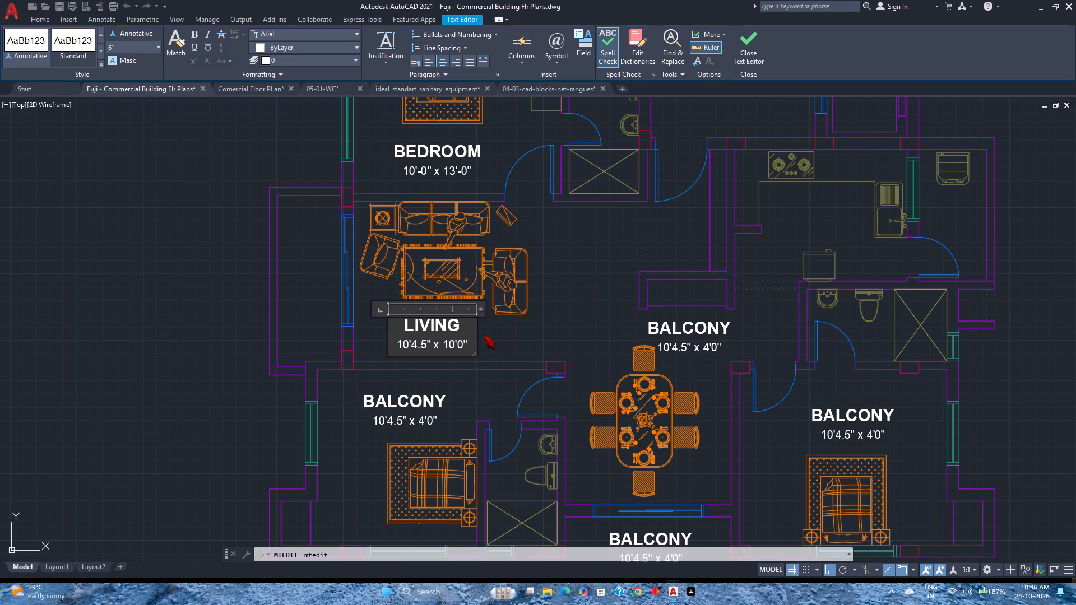
pyautogui.press('-')
# Change the first dimension in the LIVING label's size line to 17'-10.5" and finish editing the label.
pyautogui.press('Left')
pyautogui.press('Left')
pyautogui.press('Left')
pyautogui.press('Left')
pyautogui.press('Left')
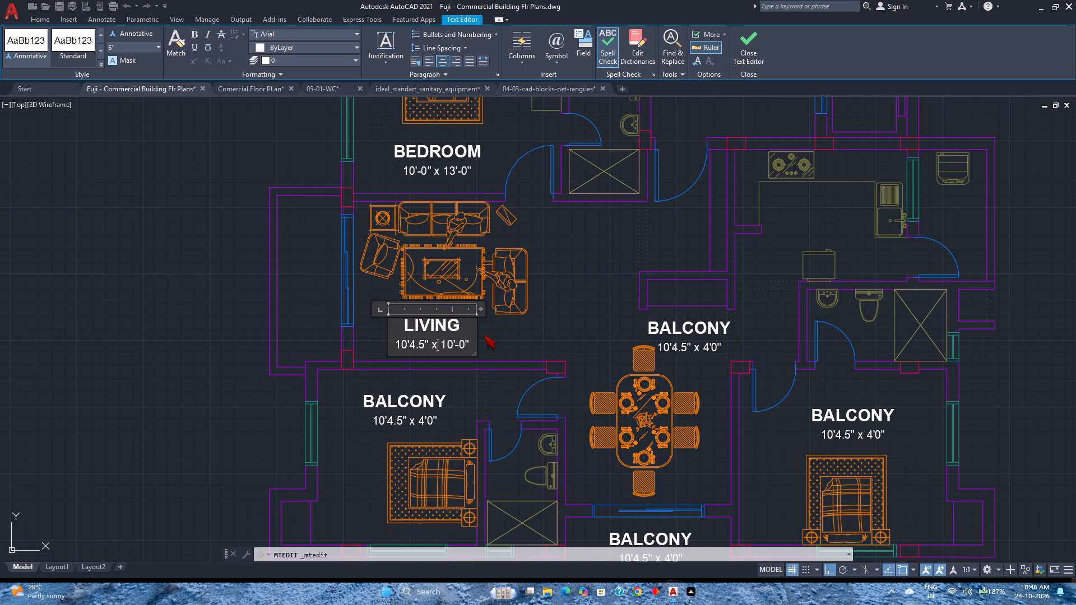
pyautogui.press('Left')
pyautogui.press('Left')
pyautogui.press('Left')
pyautogui.press('Left')
pyautogui.press('Left')
pyautogui.press('BackSpace')
pyautogui.write('10')
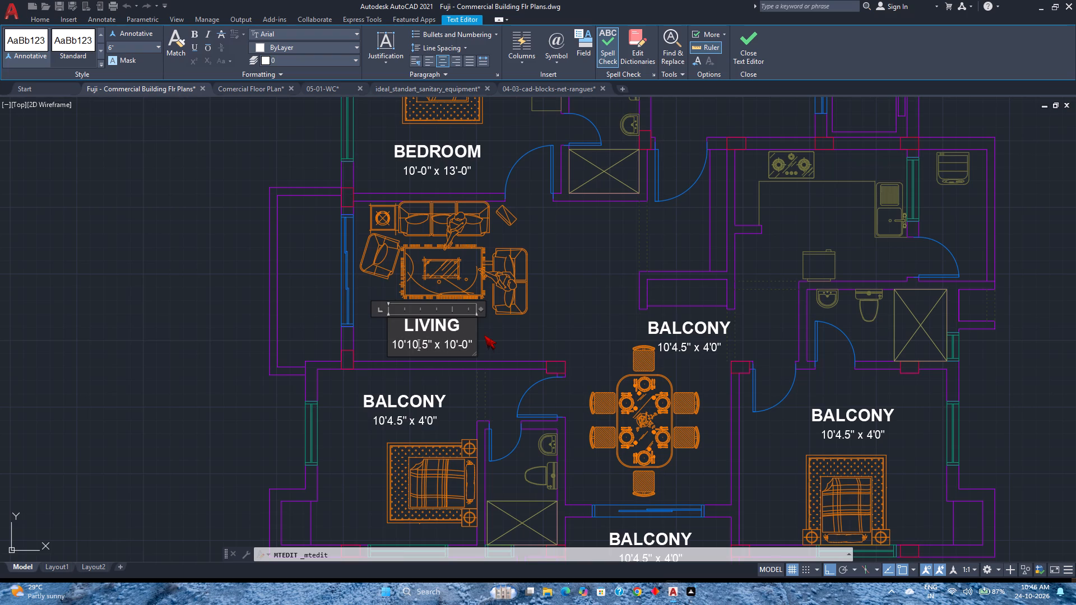
pyautogui.press('Left')
pyautogui.press('Left')
pyautogui.press('Left')
pyautogui.press('BackSpace')
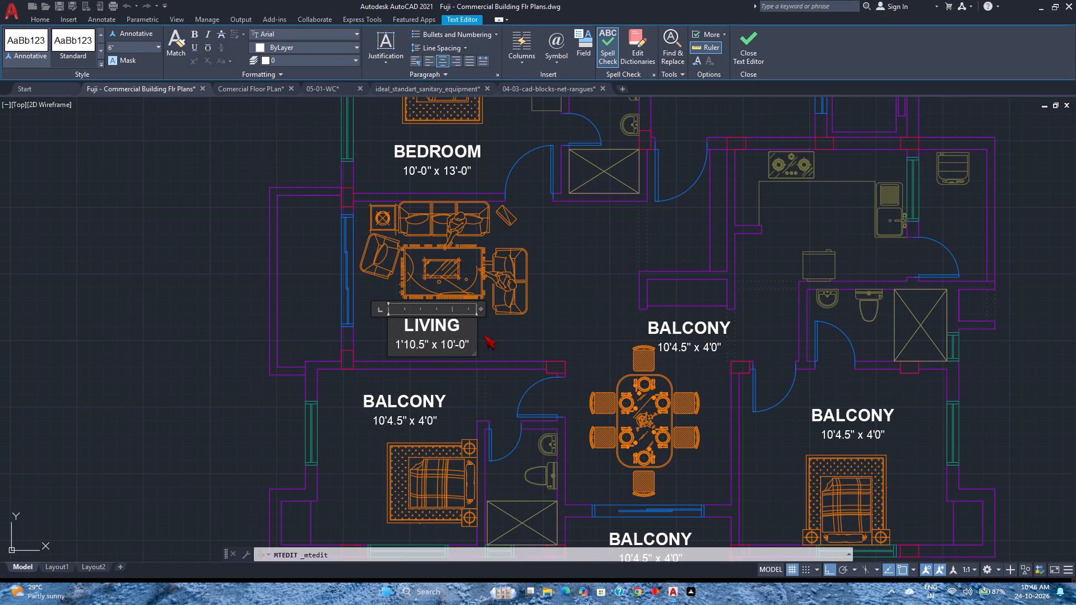
pyautogui.press('7')
pyautogui.press('Right')
pyautogui.press('Right')
pyautogui.press('Right')
pyautogui.press('Left')
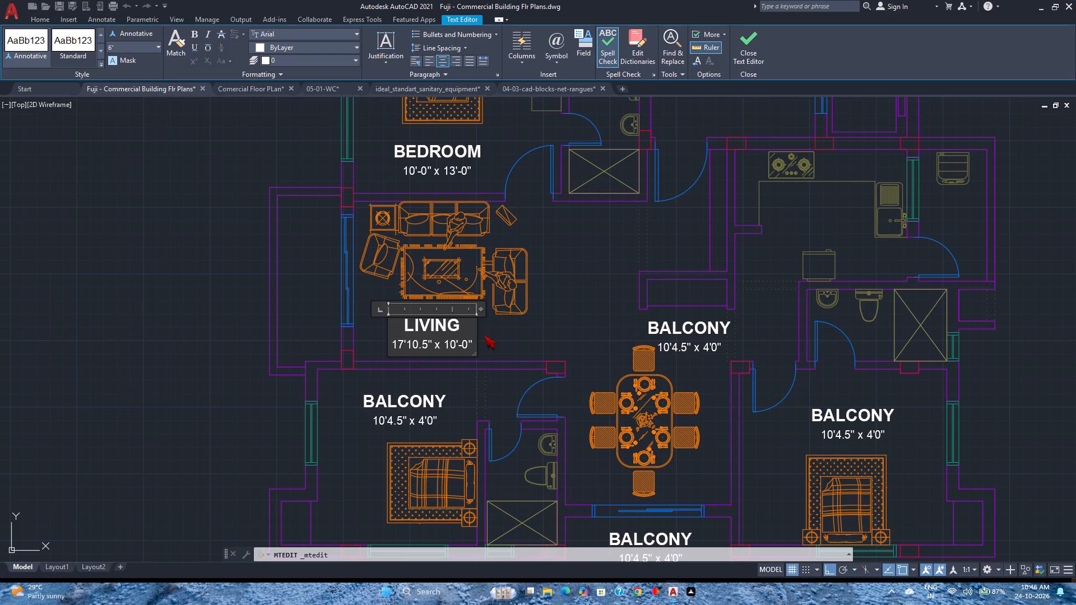
pyautogui.press('Left')
pyautogui.press('-')
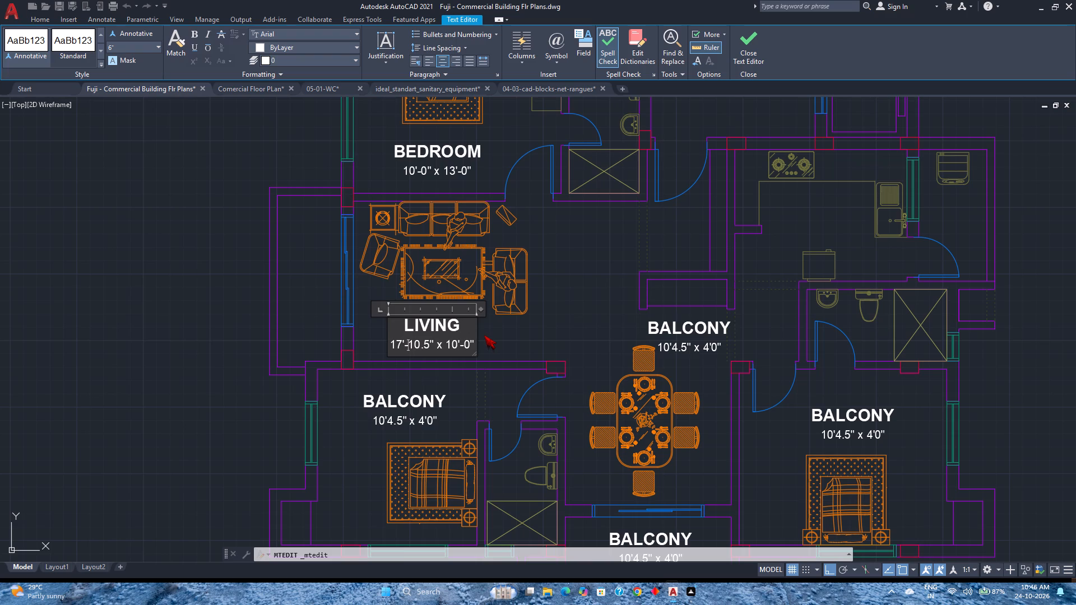
pyautogui.click(757, 58)
# Delete the BALCONY label above the bed in the bedroom directly below the living room.
pyautogui.scroll(-1, 560, 272)
pyautogui.moveTo(560, 271); pyautogui.dragTo(523, 321, button='middle')
pyautogui.middleClick(523, 321)
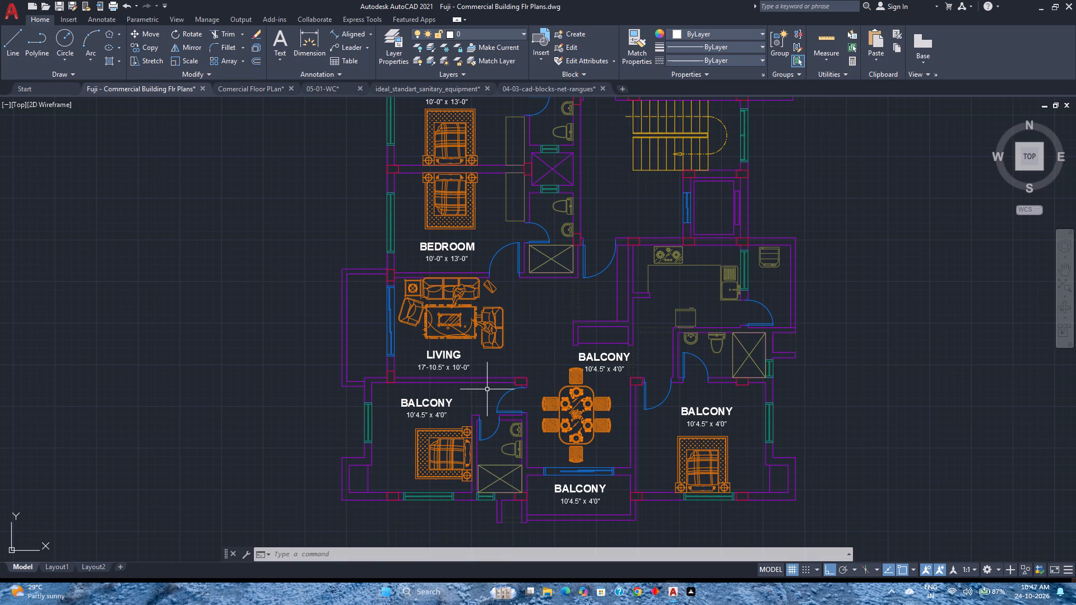
pyautogui.click(442, 405)
pyautogui.press('Delete')
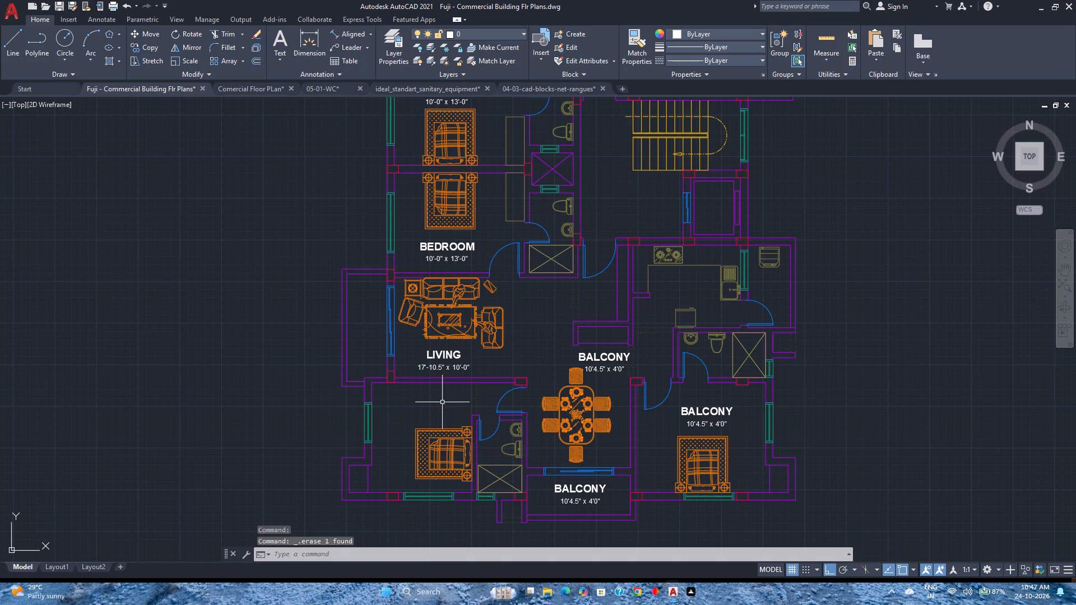
# Change the first dimension in the size line of the BALCONY label above the dining table to 10'-0".
pyautogui.doubleClick(602, 355)
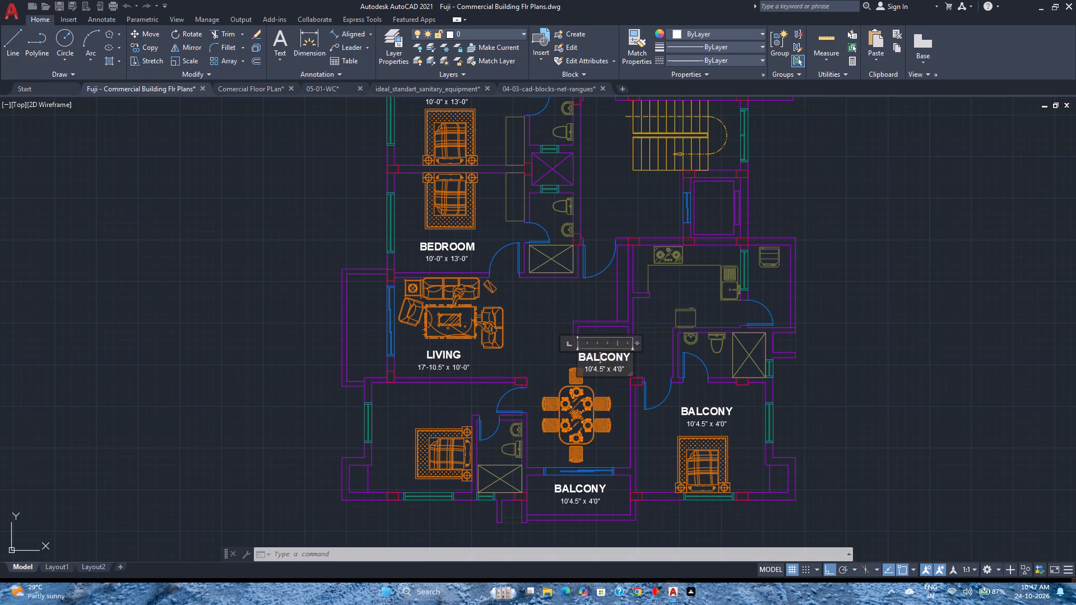
pyautogui.scroll(3, 607, 366)
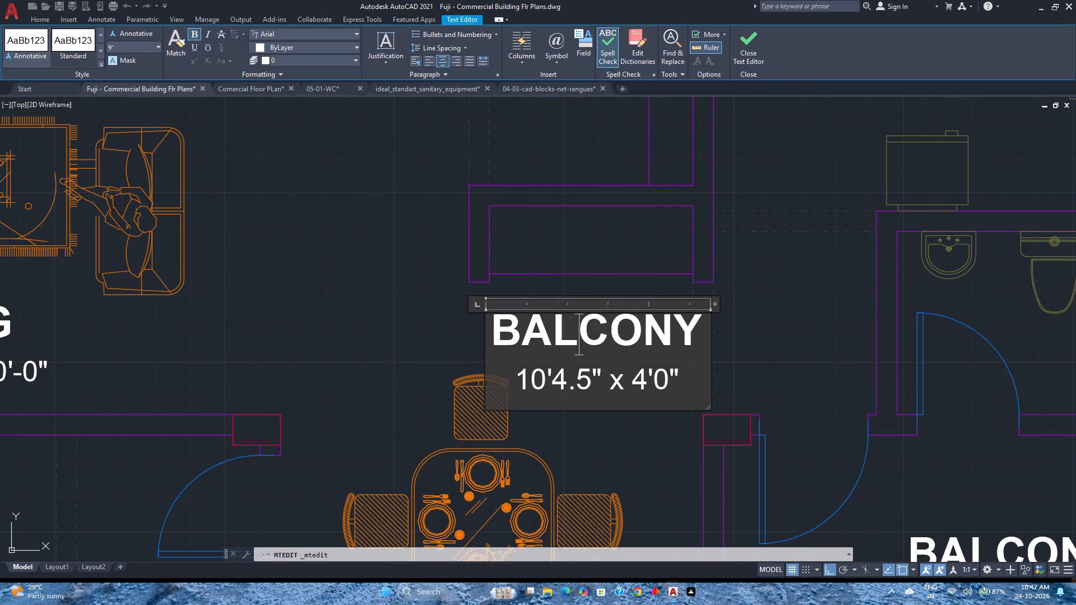
pyautogui.click(596, 380)
pyautogui.press('BackSpace')
pyautogui.press('BackSpace')
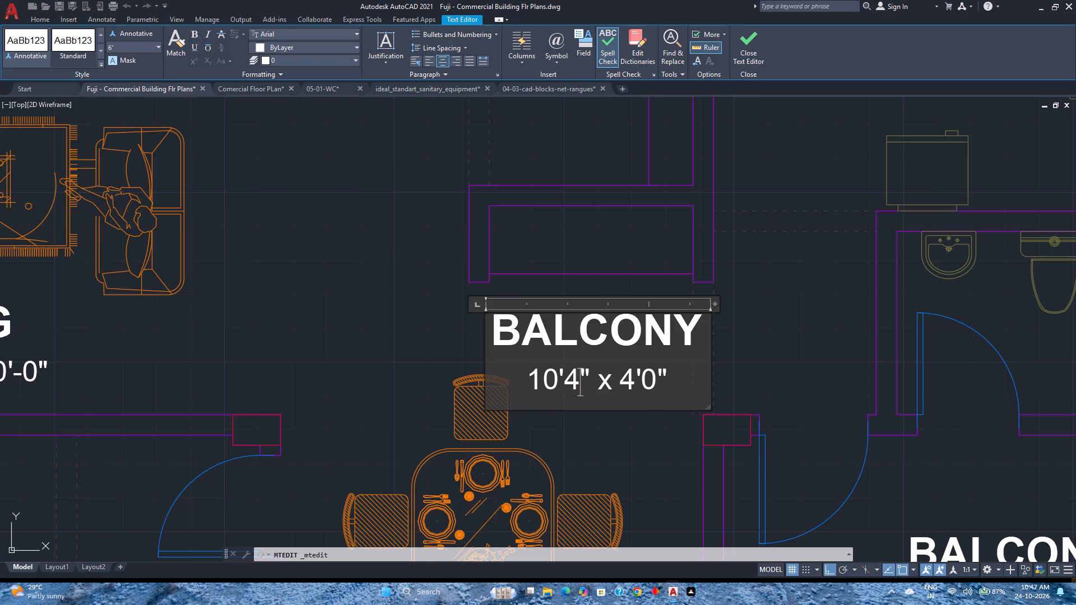
pyautogui.press('BackSpace')
pyautogui.press('0')
pyautogui.press('Left')
pyautogui.press('-')
# Change the second dimension in the dining area label's size line to 12'-3".
pyautogui.click(639, 380)
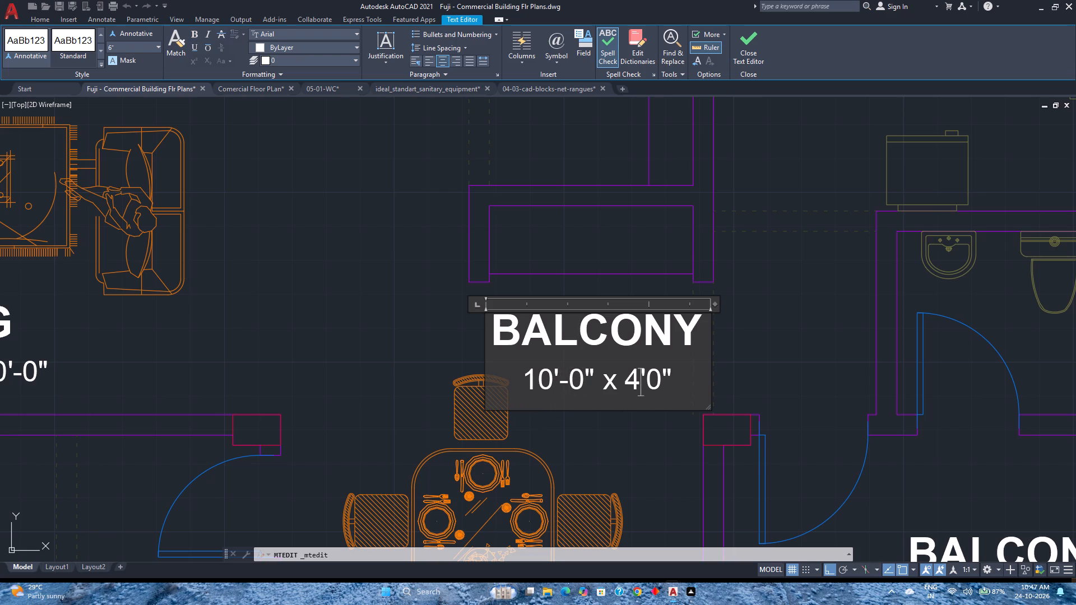
pyautogui.press('BackSpace')
pyautogui.write('12')
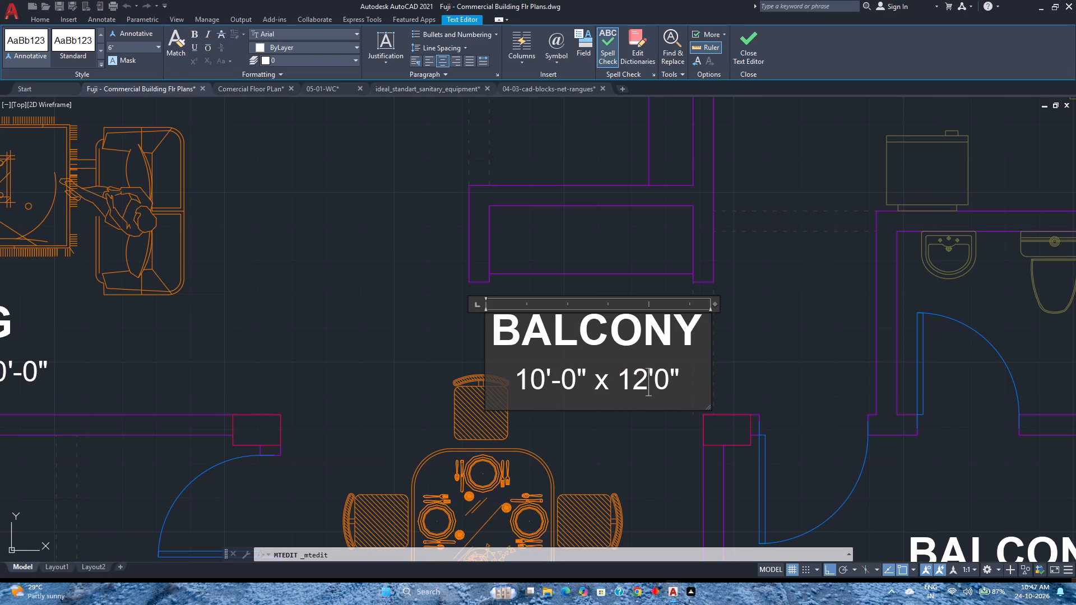
pyautogui.press('Right')
pyautogui.press('-')
pyautogui.press('Right')
pyautogui.press('BackSpace')
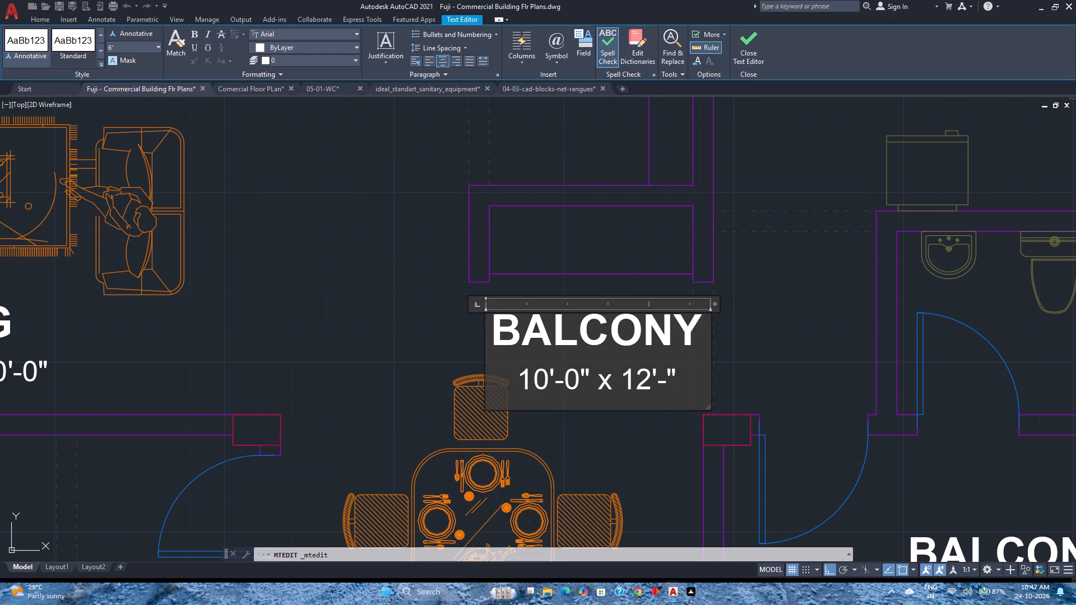
pyautogui.press('3')
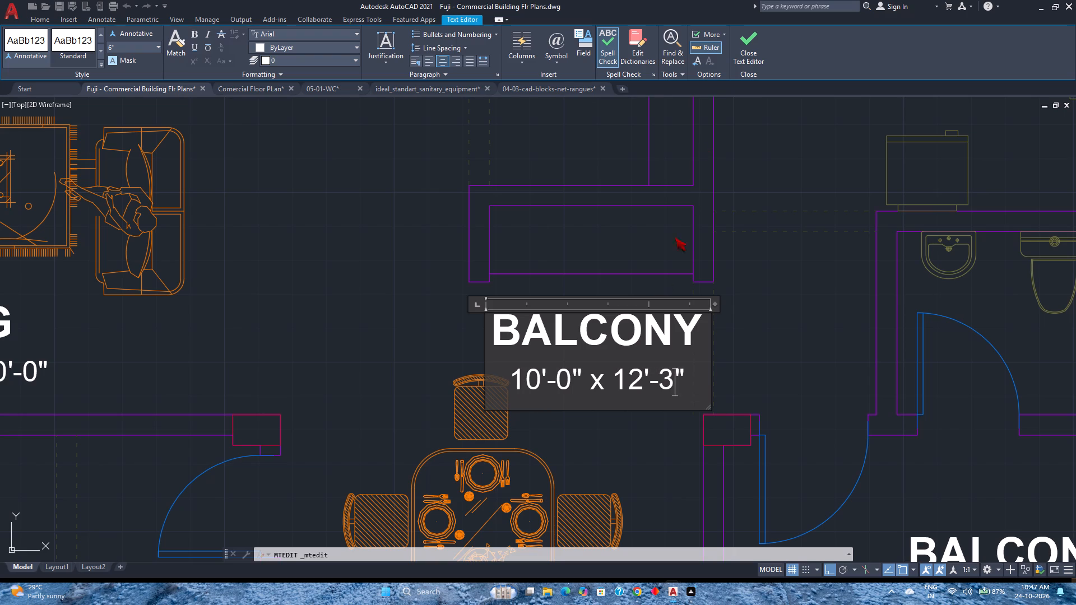
# Replace the room name in the dining area label with DINING and finish editing the label.
pyautogui.click(693, 341)
pyautogui.press('BackSpace')
pyautogui.press('BackSpace')
pyautogui.press('BackSpace')
pyautogui.press('BackSpace')
pyautogui.press('BackSpace')
pyautogui.press('BackSpace')
pyautogui.press('BackSpace')
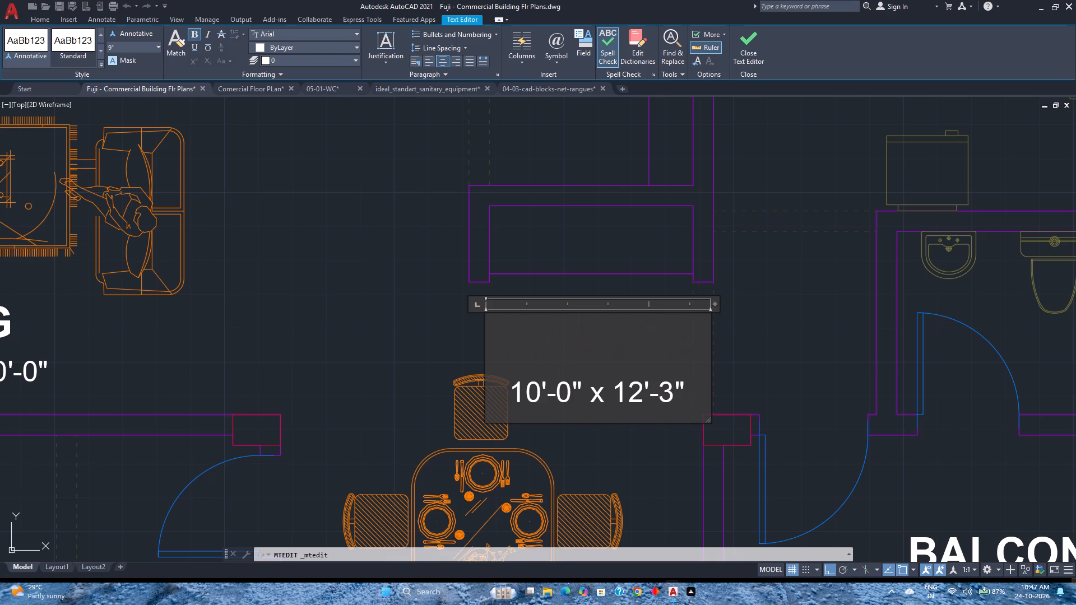
pyautogui.write('DINING')
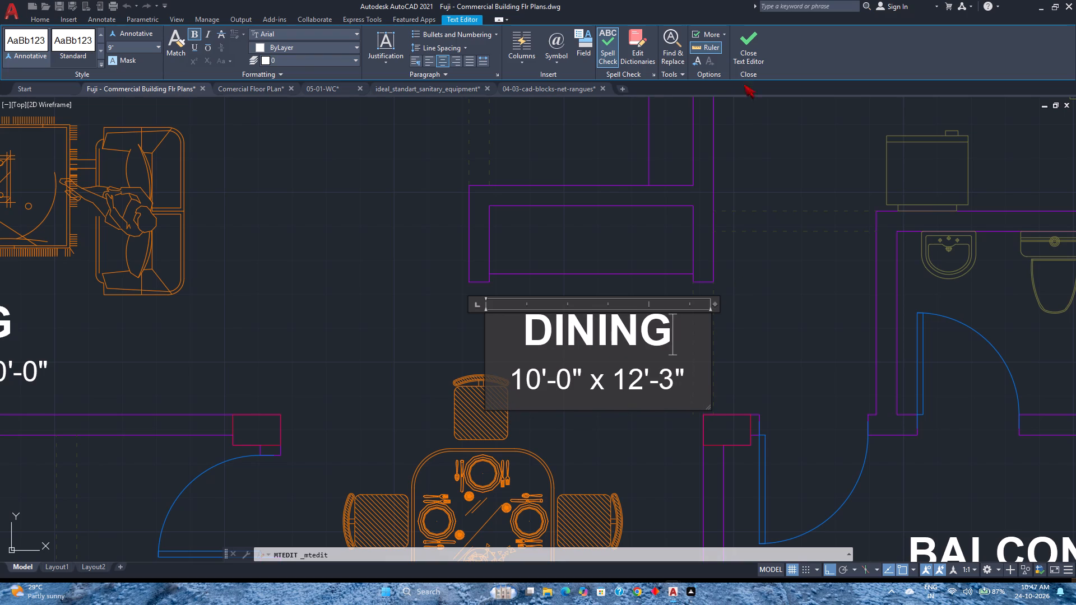
pyautogui.click(744, 53)
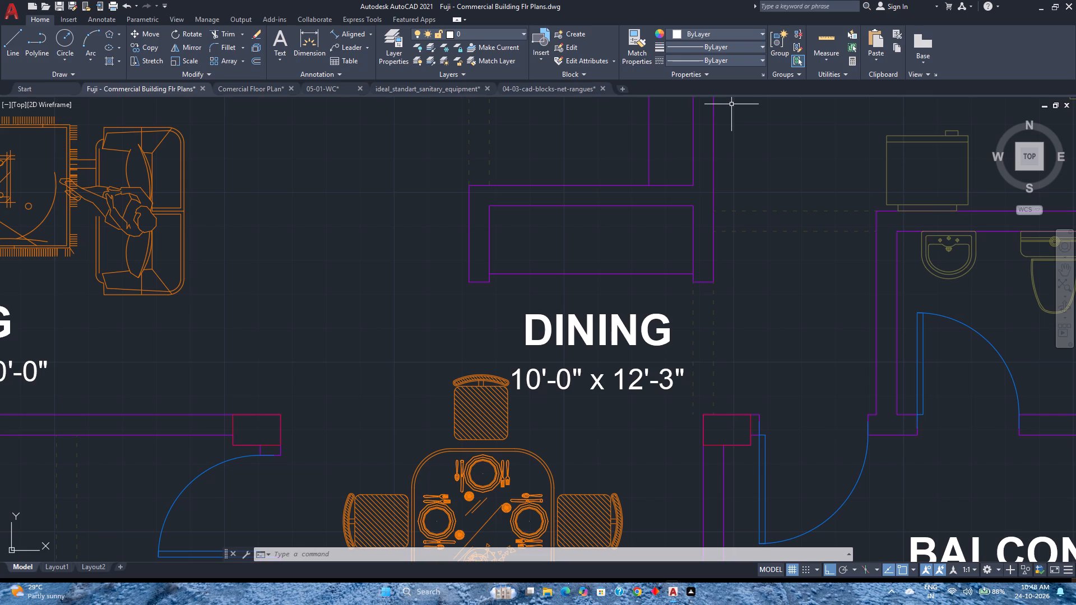
# Copy the BEDROOM label above the living room sofa into the bedroom directly below the living room, placing it above the bed.
pyautogui.scroll(-1, 769, 99)
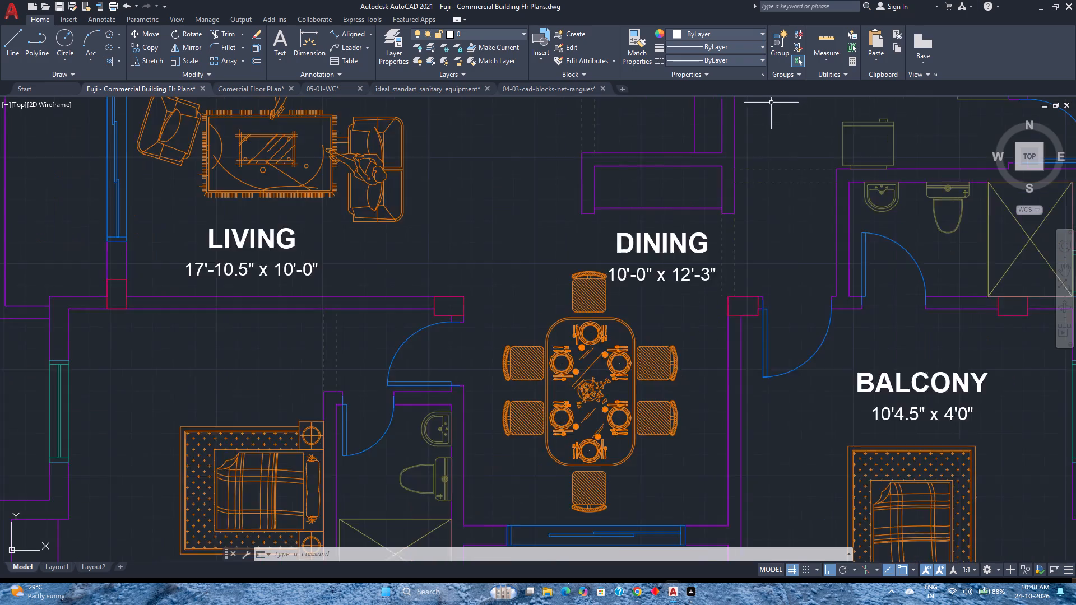
pyautogui.scroll(-1, 771, 103)
pyautogui.moveTo(509, 264); pyautogui.dragTo(520, 434, button='middle')
pyautogui.scroll(1, 515, 429)
pyautogui.scroll(-1, 504, 344)
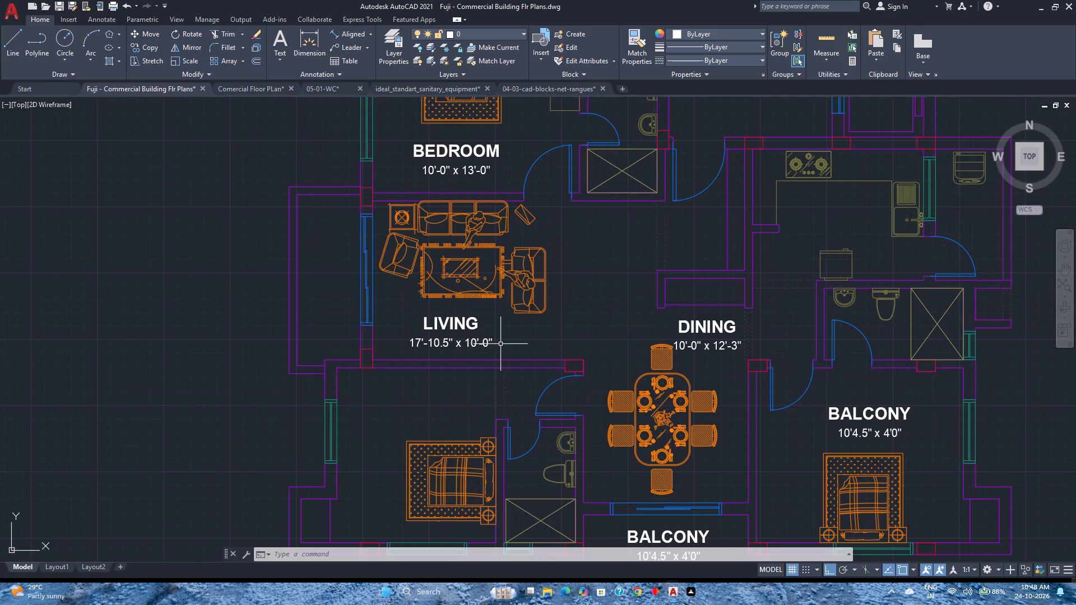
pyautogui.scroll(-1, 500, 344)
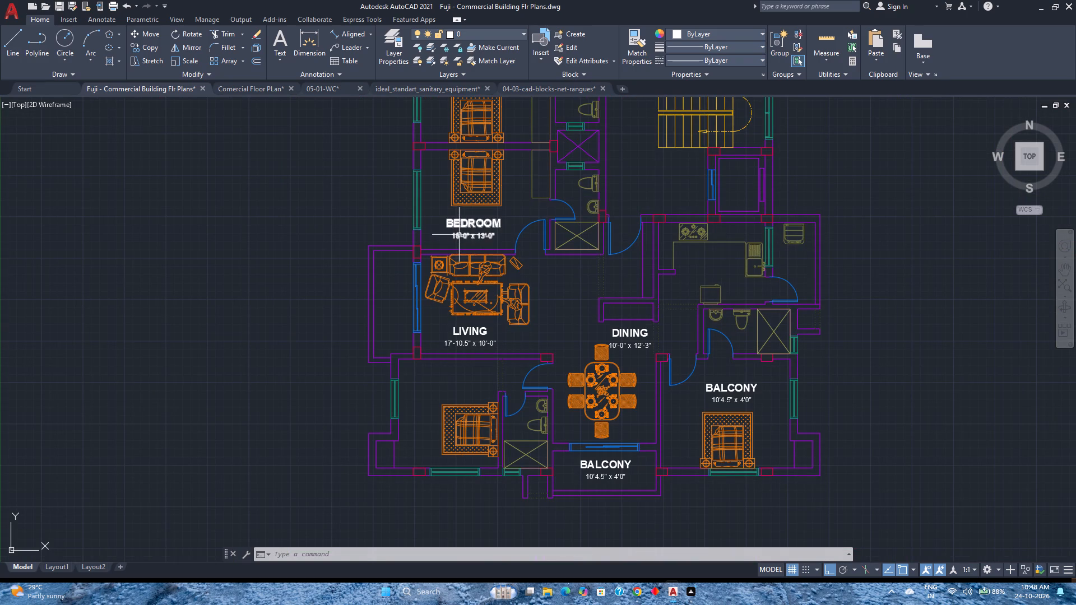
pyautogui.click(459, 230)
pyautogui.click(440, 224)
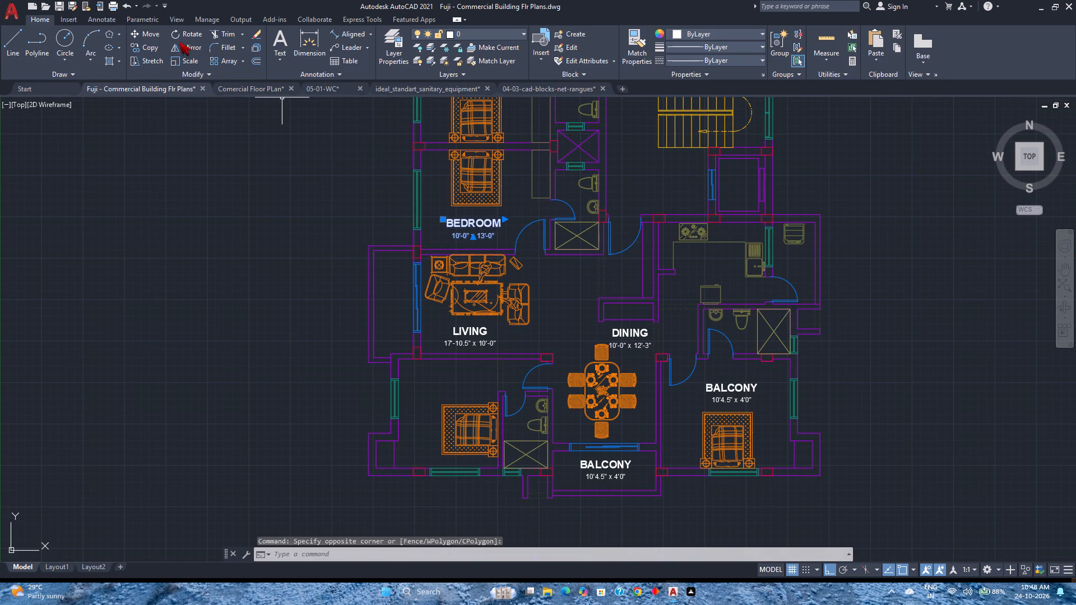
pyautogui.click(155, 45)
pyautogui.scroll(4, 448, 217)
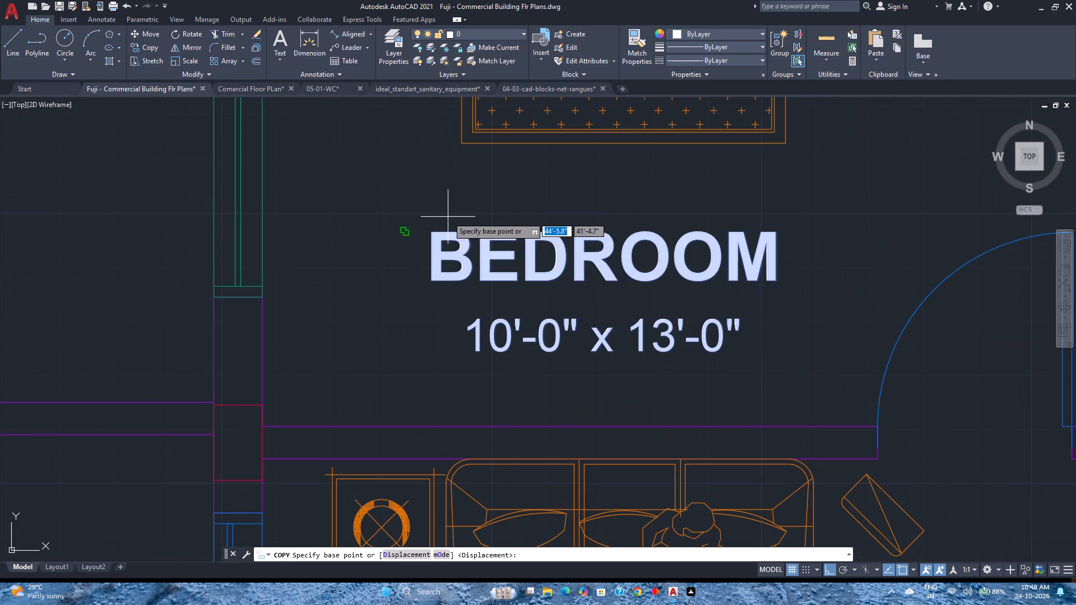
pyautogui.click(430, 232)
pyautogui.scroll(-2, 430, 232)
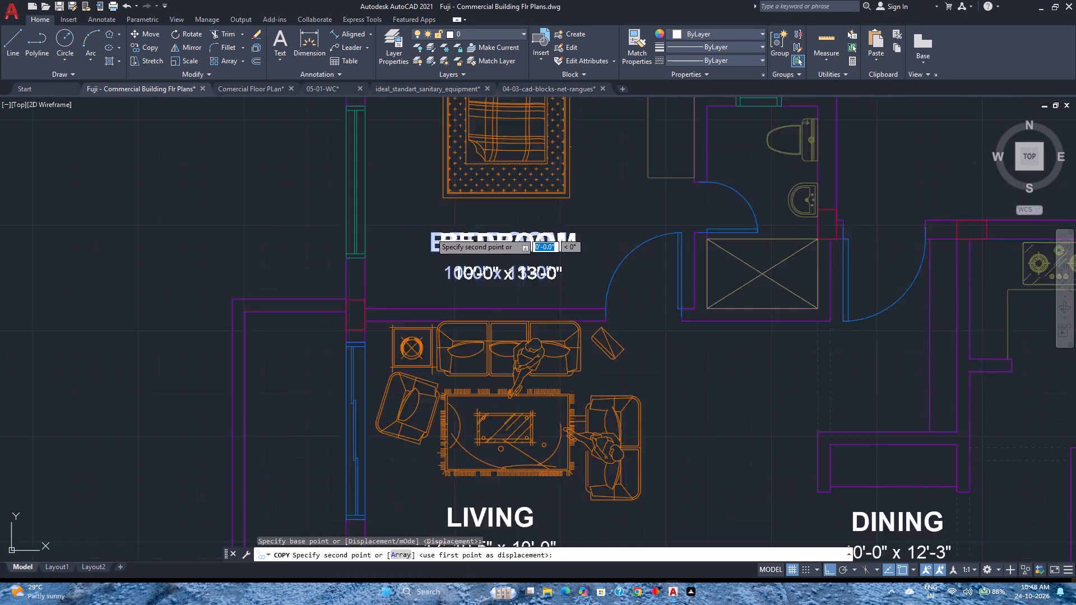
pyautogui.scroll(-4, 430, 232)
pyautogui.scroll(2, 421, 294)
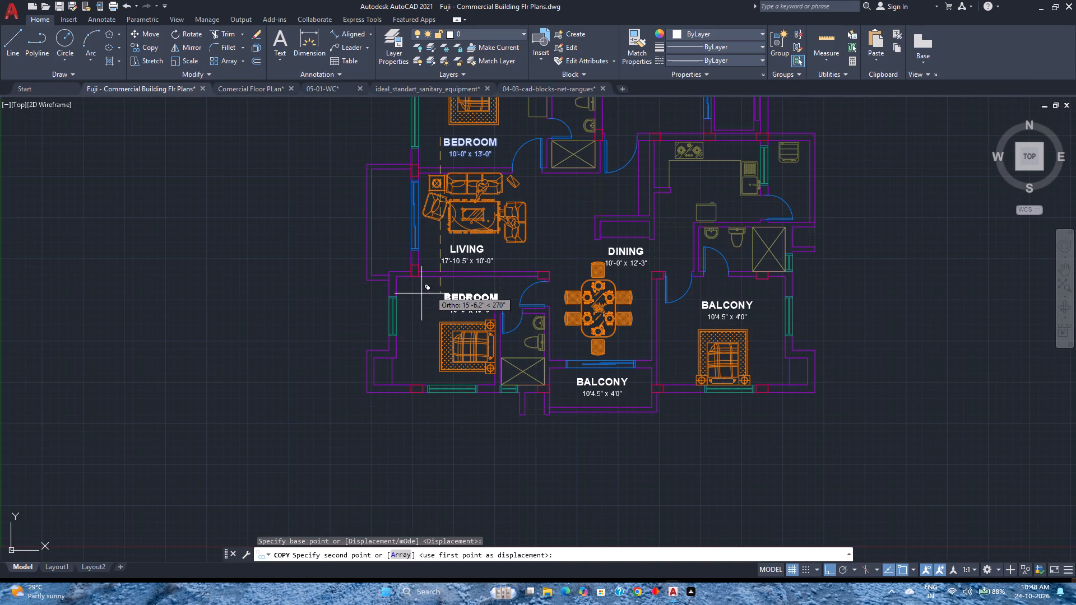
pyautogui.scroll(2, 448, 290)
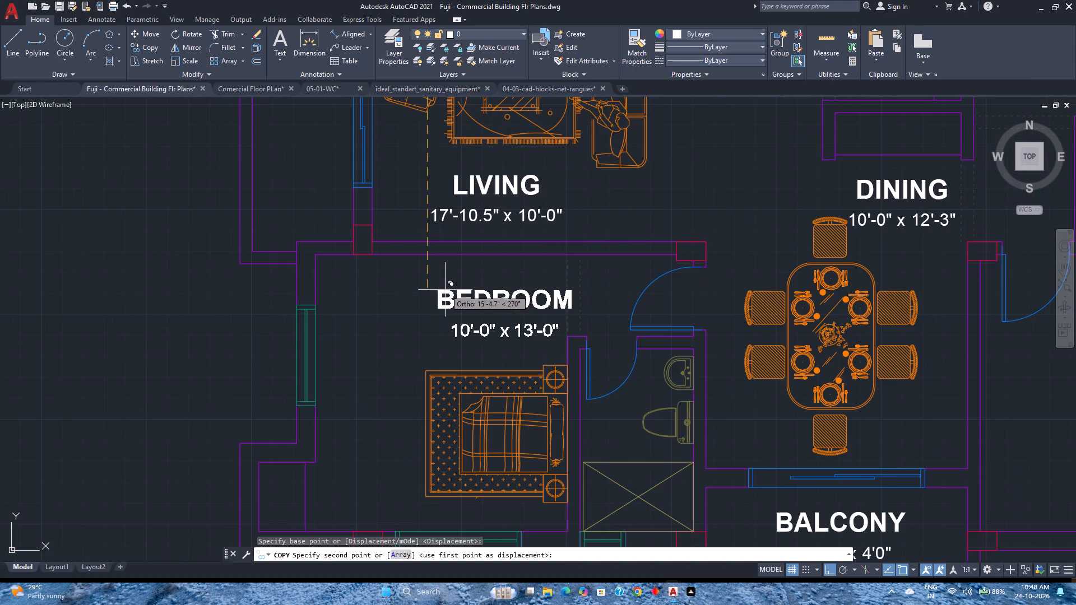
pyautogui.press('F8')
pyautogui.click(372, 292)
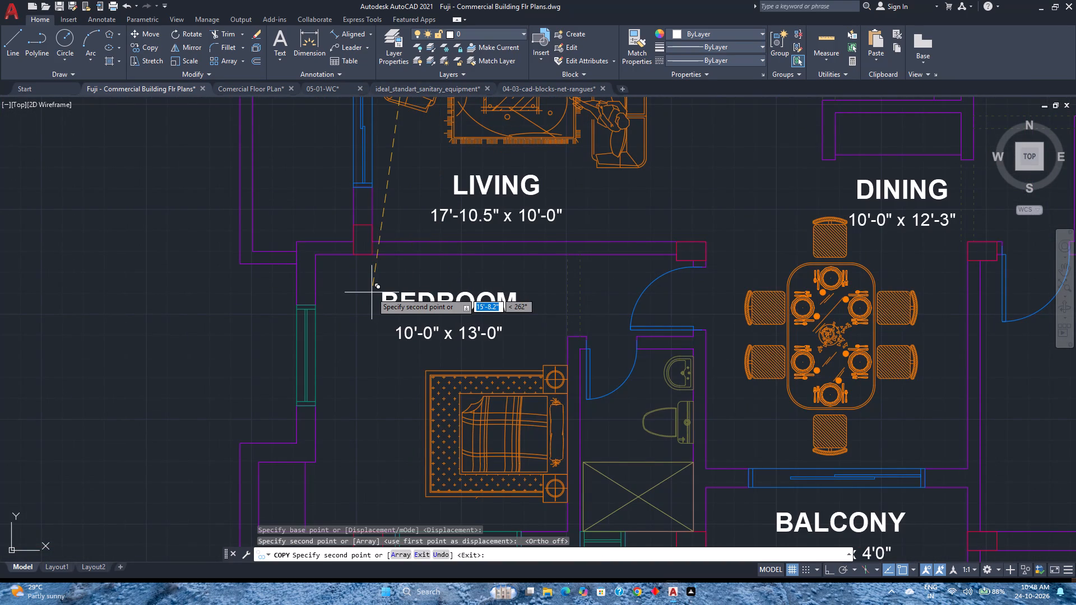
pyautogui.press('F8')
pyautogui.press('Escape')
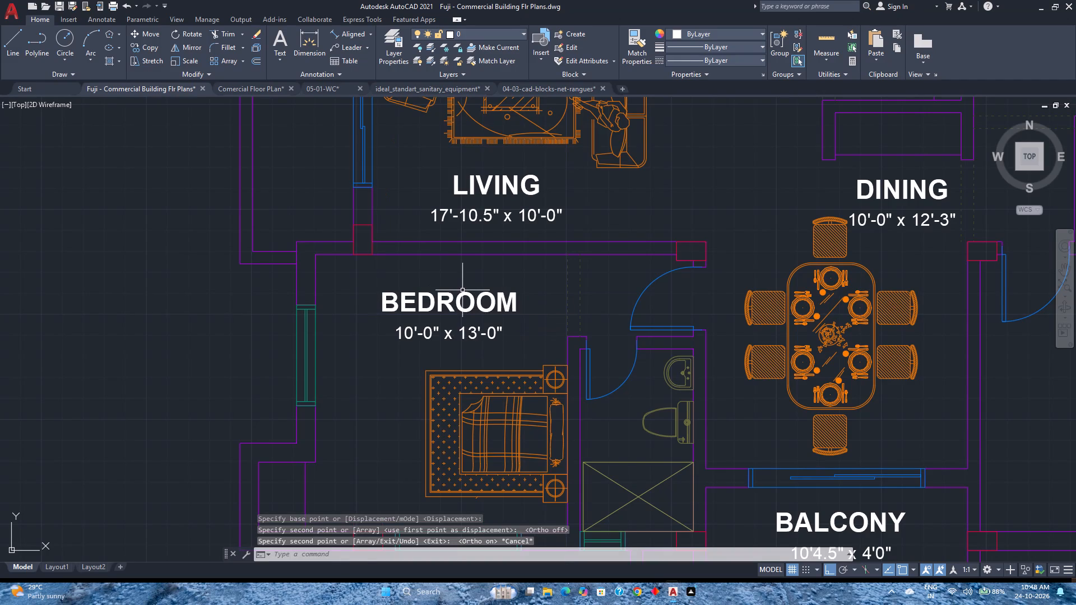
# Change the second dimension in the copied BEDROOM label's size line to 11'-0" and finish editing the label.
pyautogui.doubleClick(455, 296)
pyautogui.click(448, 301)
pyautogui.doubleClick(448, 301)
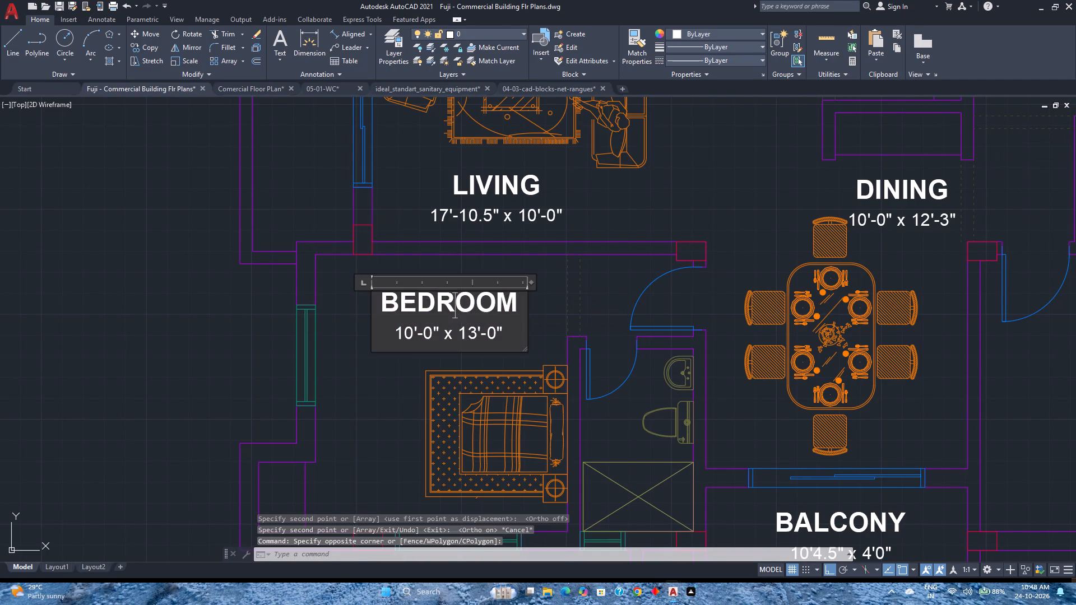
pyautogui.click(476, 337)
pyautogui.press('BackSpace')
pyautogui.press('1')
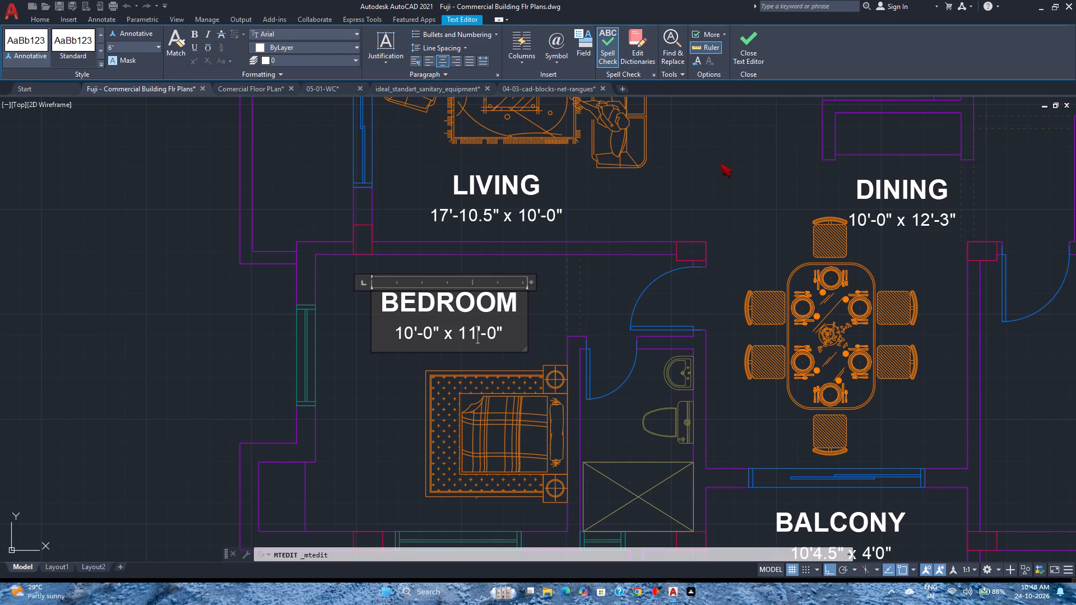
pyautogui.click(745, 68)
pyautogui.click(744, 40)
# Examine the room labels across the floor plan for rooms whose name or size still needs correcting.
pyautogui.scroll(-2, 455, 374)
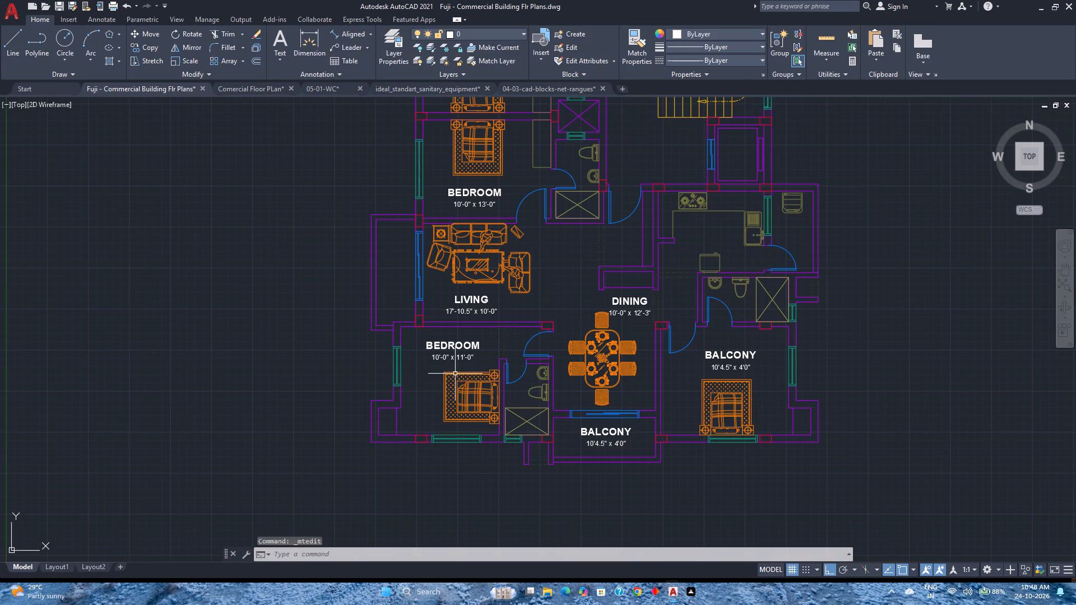
pyautogui.scroll(-1, 531, 370)
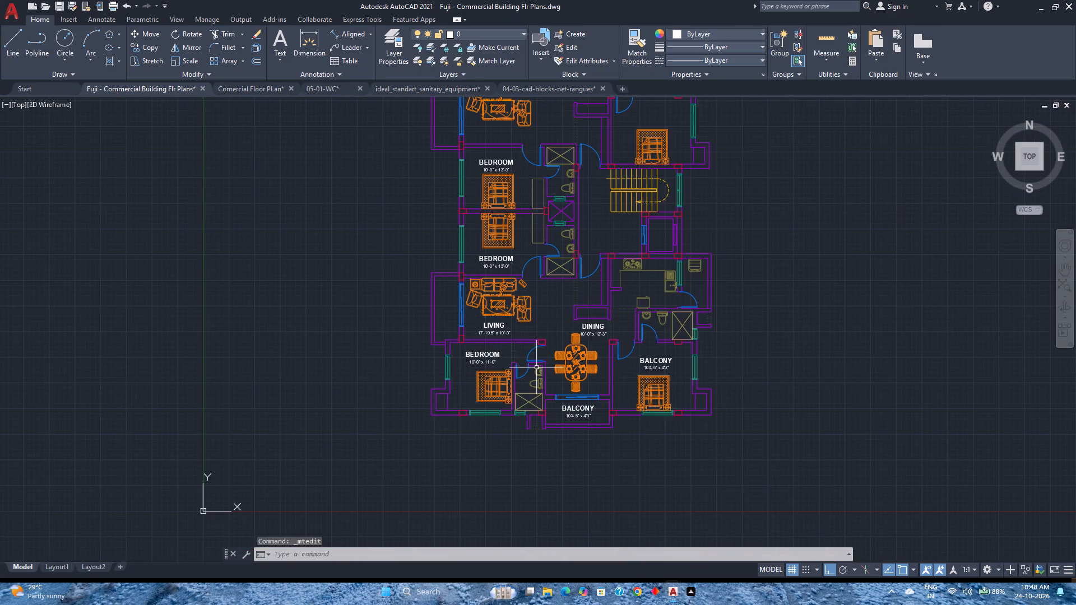
pyautogui.moveTo(534, 367); pyautogui.dragTo(532, 395, button='middle')
pyautogui.middleClick(532, 395)
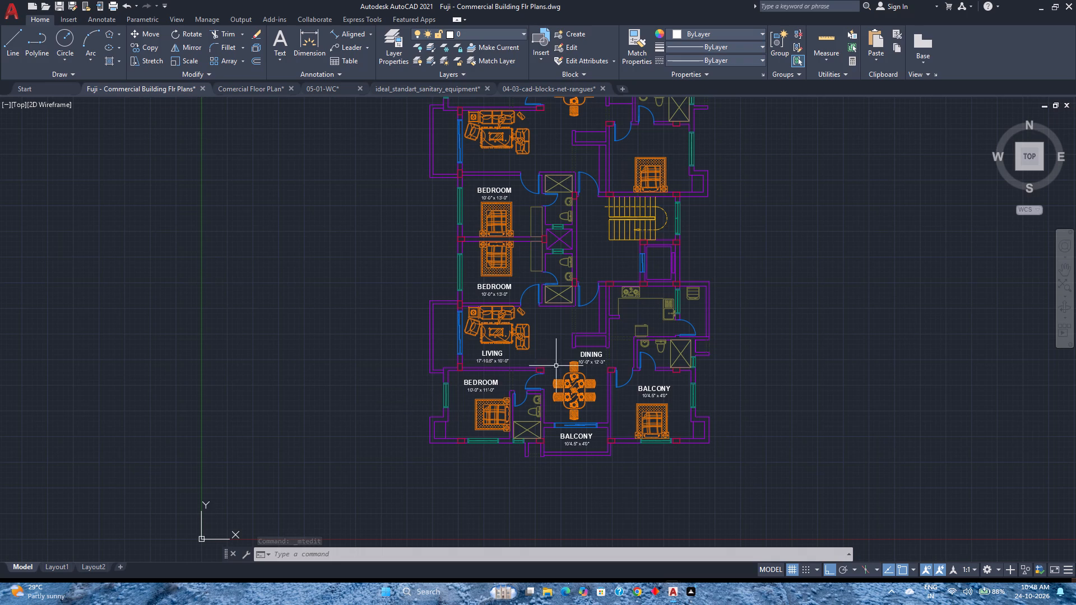
pyautogui.scroll(2, 577, 370)
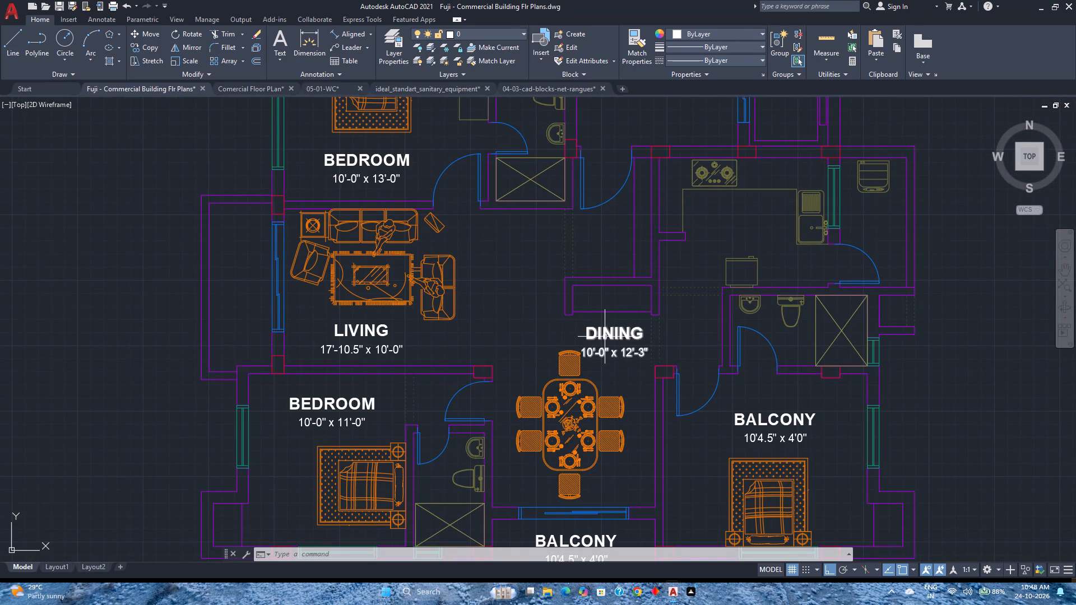
pyautogui.scroll(-3, 605, 337)
pyautogui.scroll(1, 616, 287)
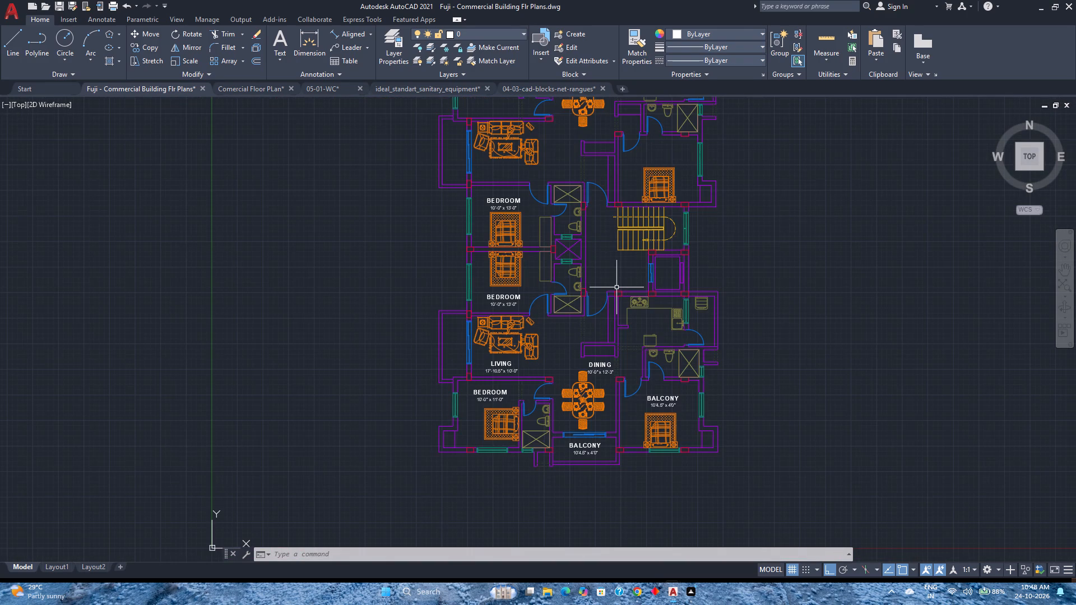
pyautogui.scroll(2, 496, 364)
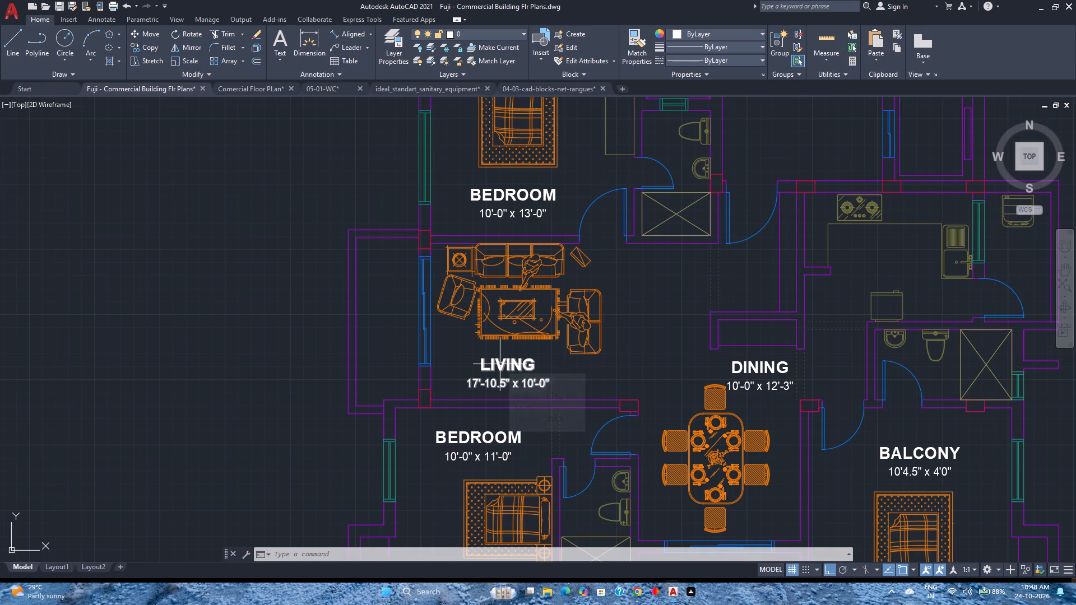
pyautogui.scroll(-2, 500, 364)
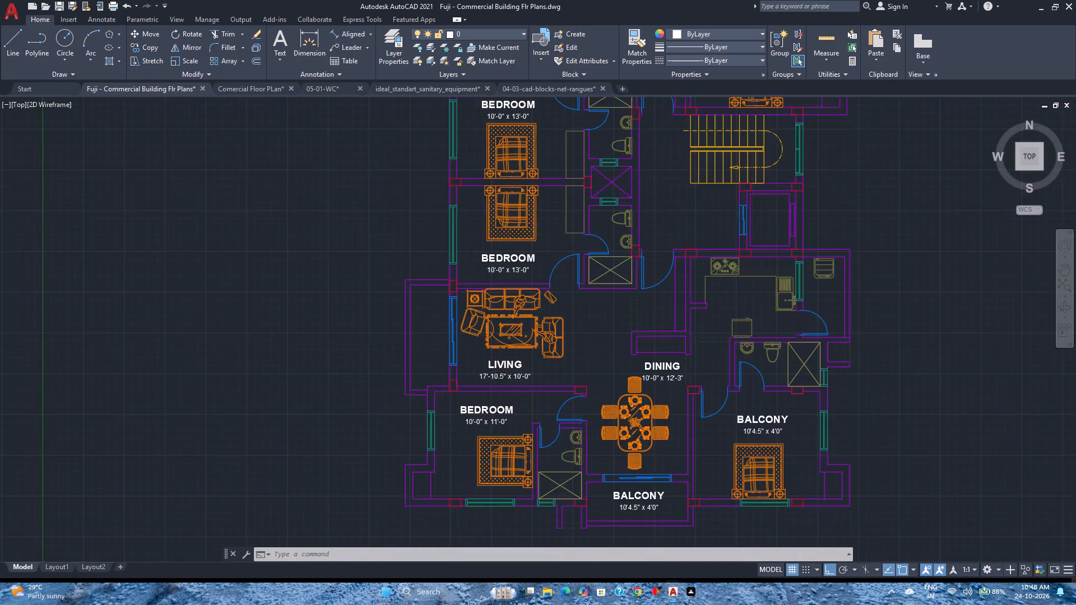
pyautogui.scroll(-1, 500, 364)
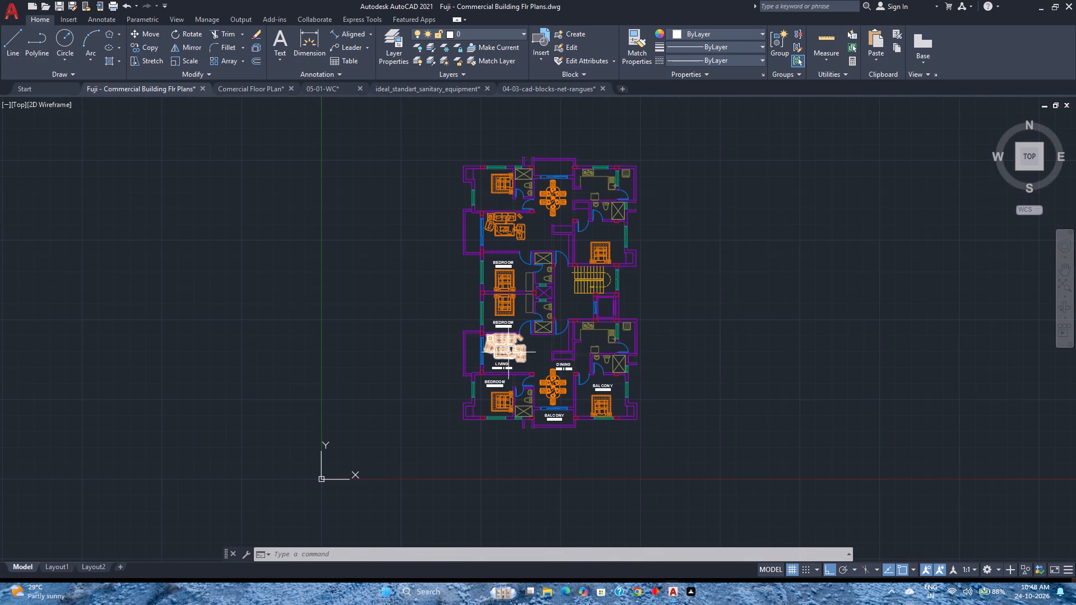
pyautogui.scroll(1, 509, 352)
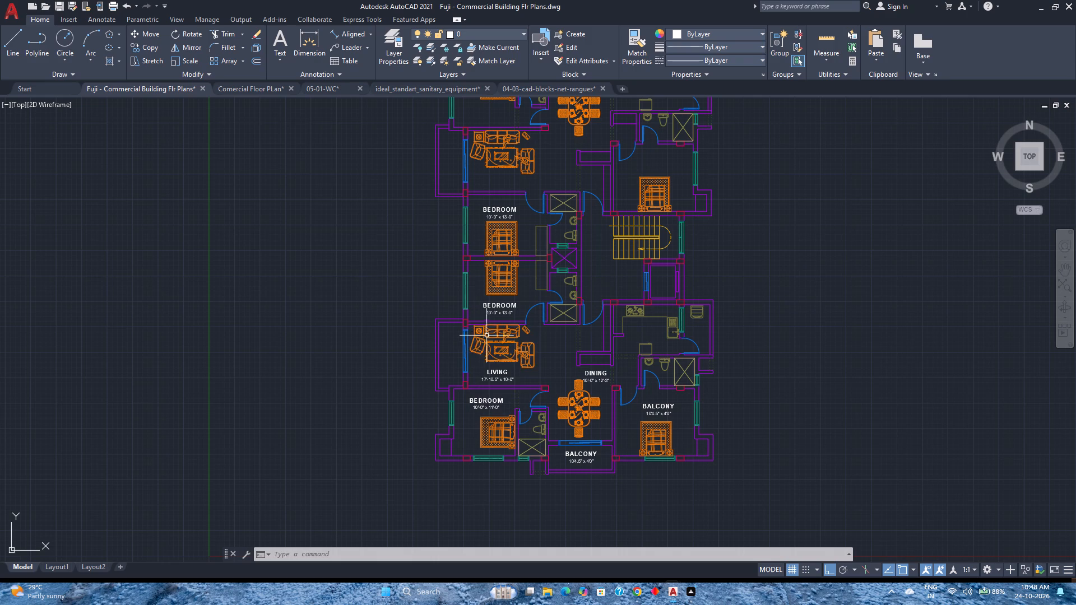
pyautogui.click(580, 452)
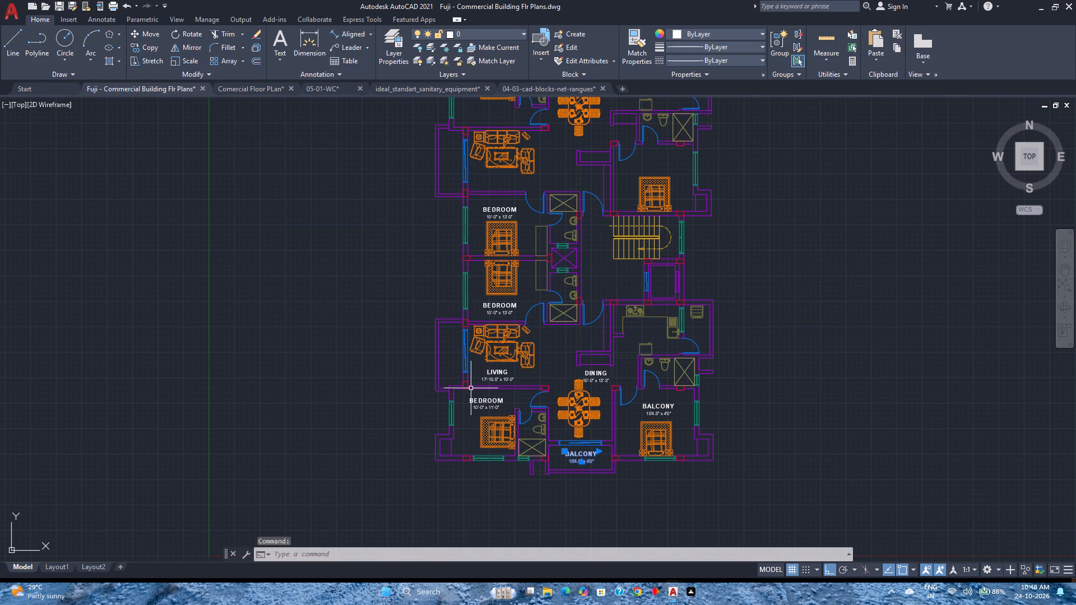
pyautogui.press('Escape')
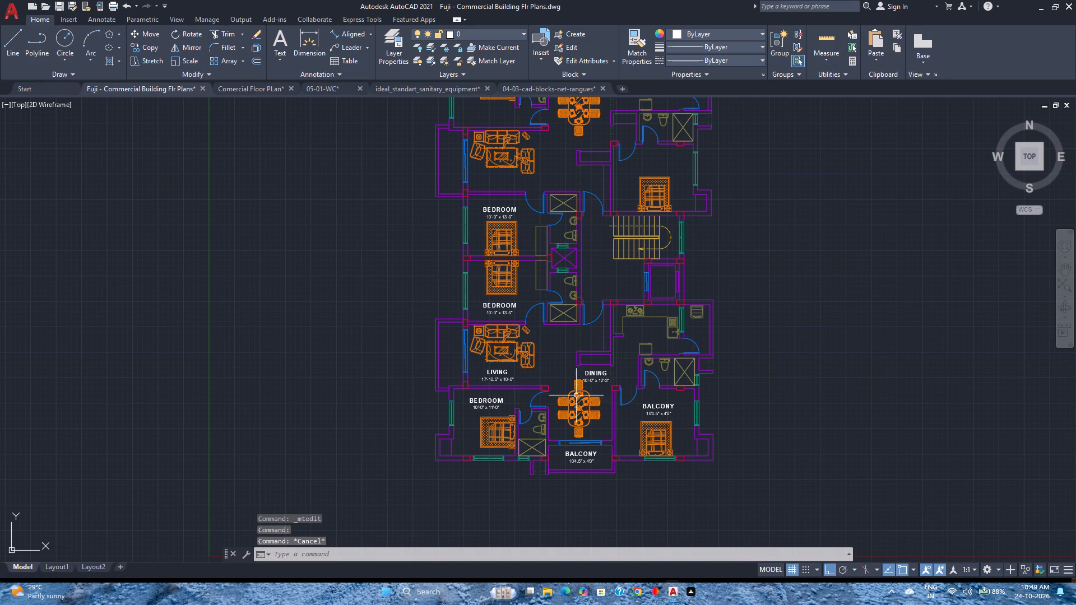
# Replace the room name in the BALCONY label above the bed in the bedroom east of the dining area with MASTER BEDROOM.
pyautogui.doubleClick(658, 407)
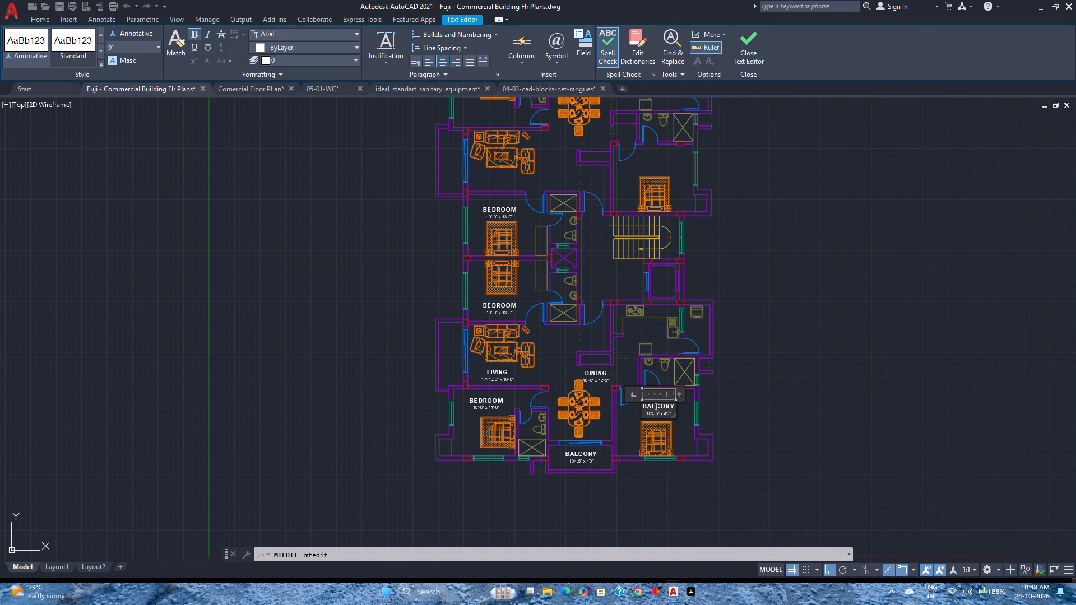
pyautogui.scroll(4, 660, 411)
pyautogui.click(748, 404)
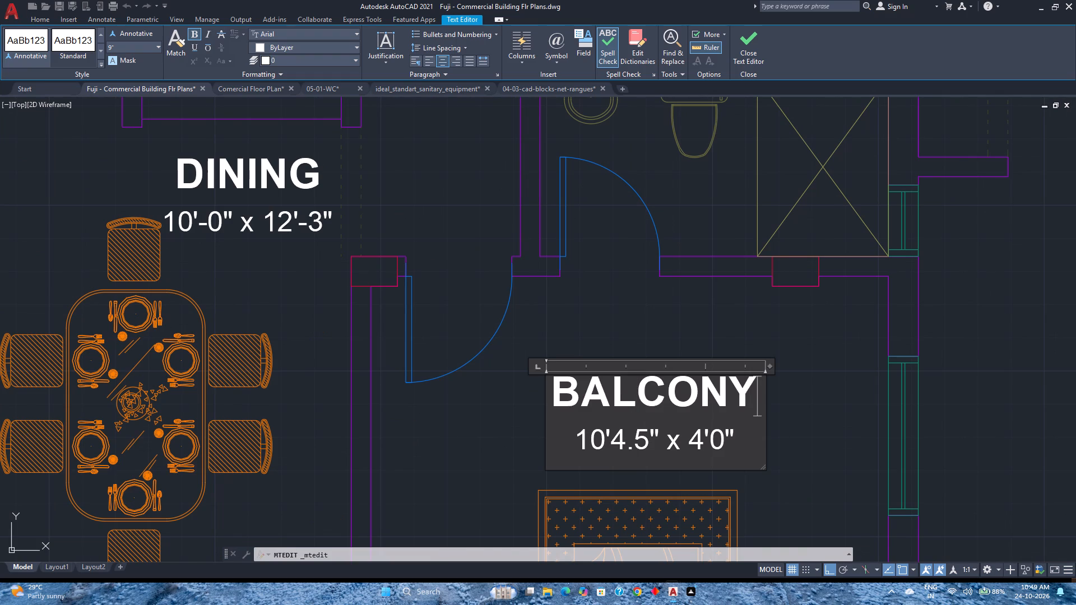
pyautogui.press('BackSpace')
pyautogui.press('BackSpace')
pyautogui.press('BackSpace')
pyautogui.press('BackSpace')
pyautogui.press('BackSpace')
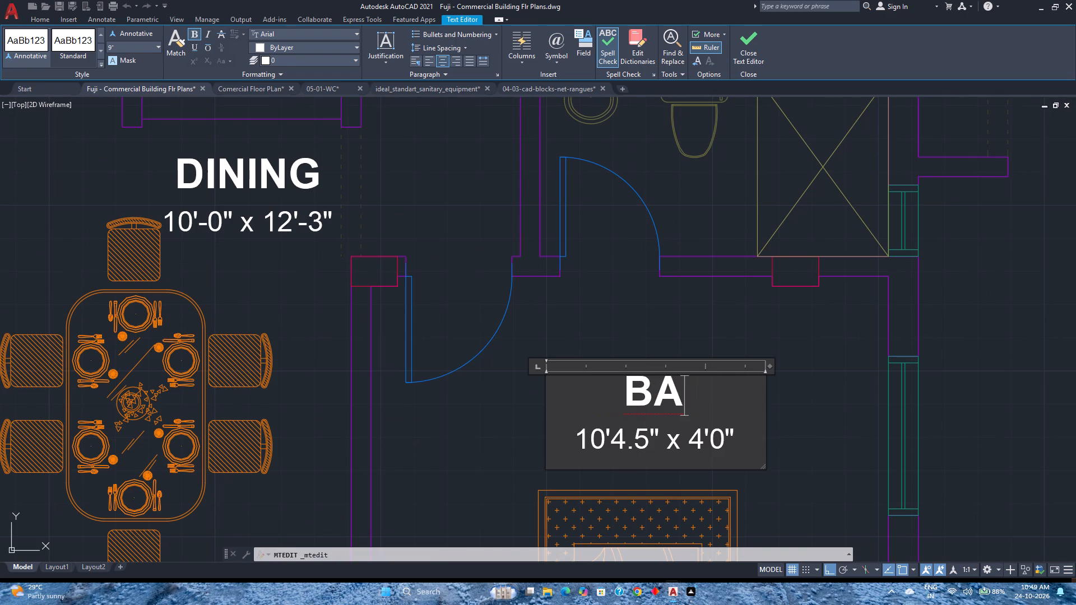
pyautogui.press('BackSpace')
pyautogui.press('BackSpace')
pyautogui.write('MASTER BEDROOM')
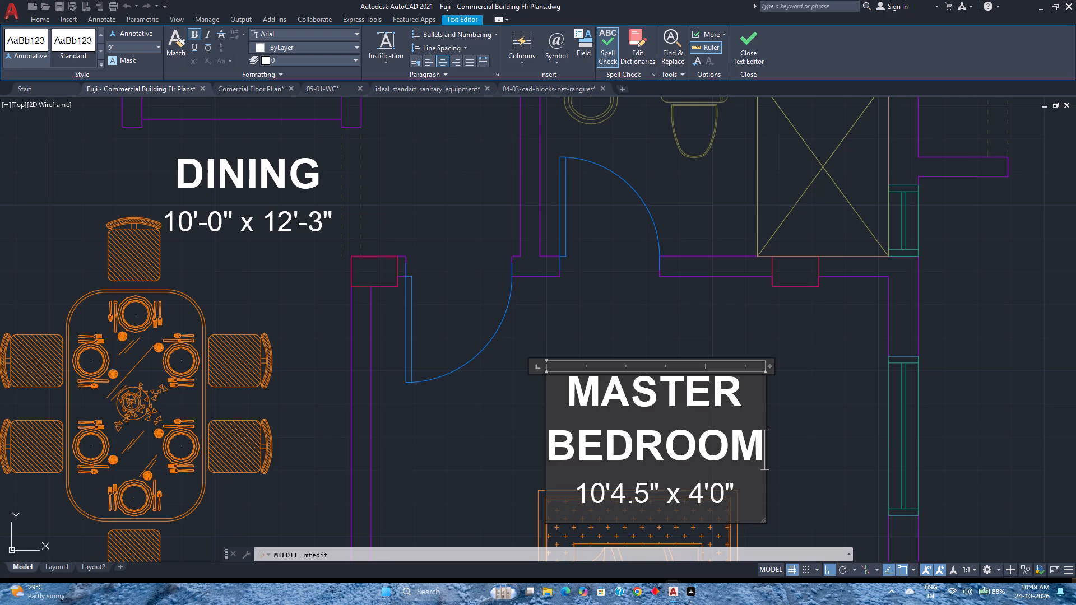
# Change the first dimension in the MASTER BEDROOM label's size line to 13'-0".
pyautogui.click(607, 494)
pyautogui.press('BackSpace')
pyautogui.press('3')
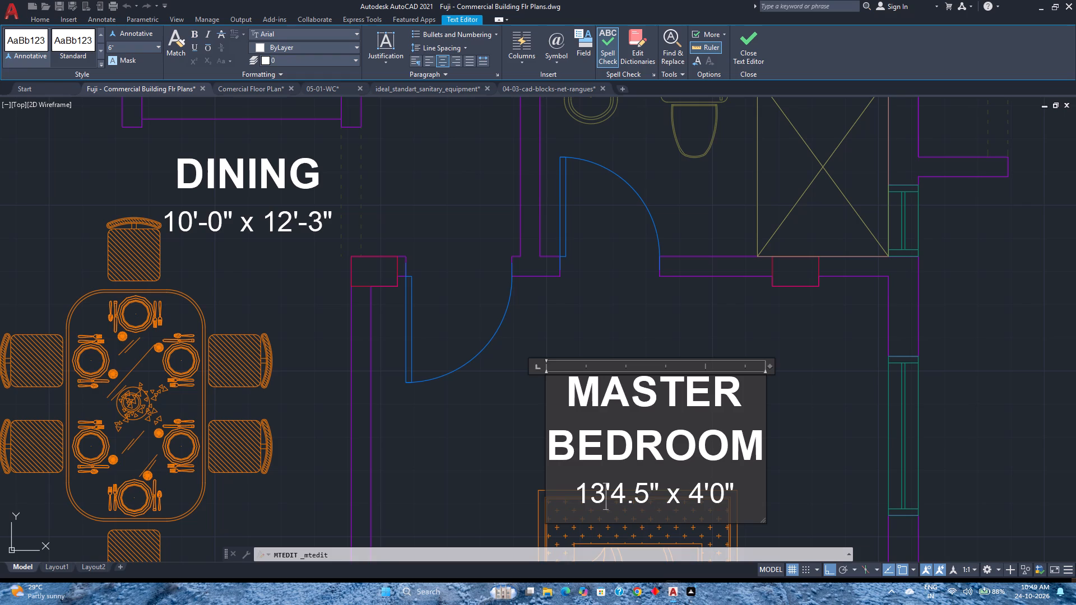
pyautogui.click(647, 494)
pyautogui.press('BackSpace')
pyautogui.press('BackSpace')
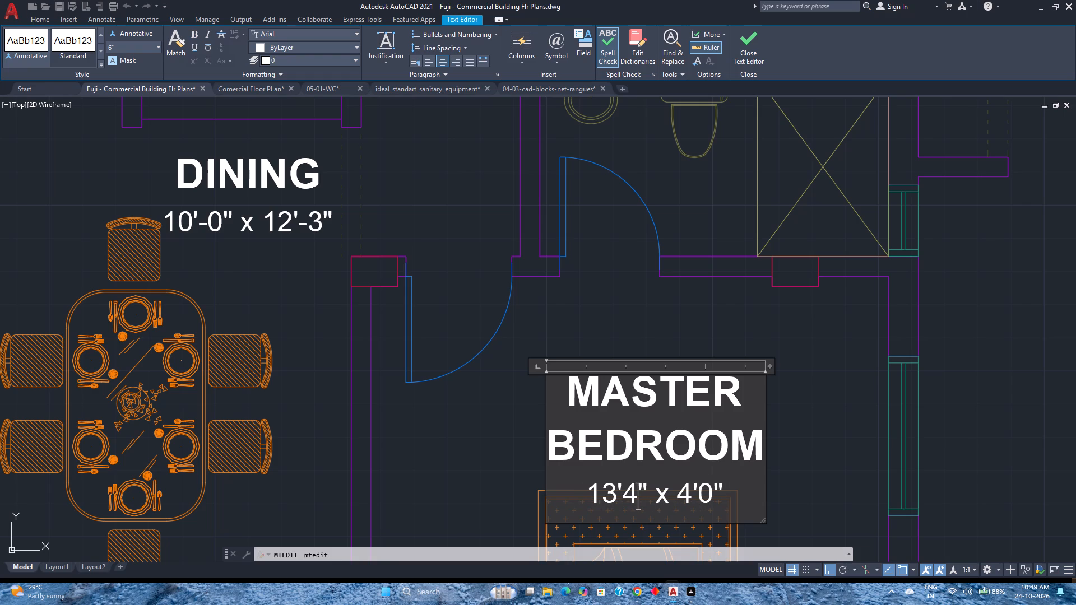
pyautogui.press('BackSpace')
pyautogui.press('0')
pyautogui.press('Left')
pyautogui.press('-')
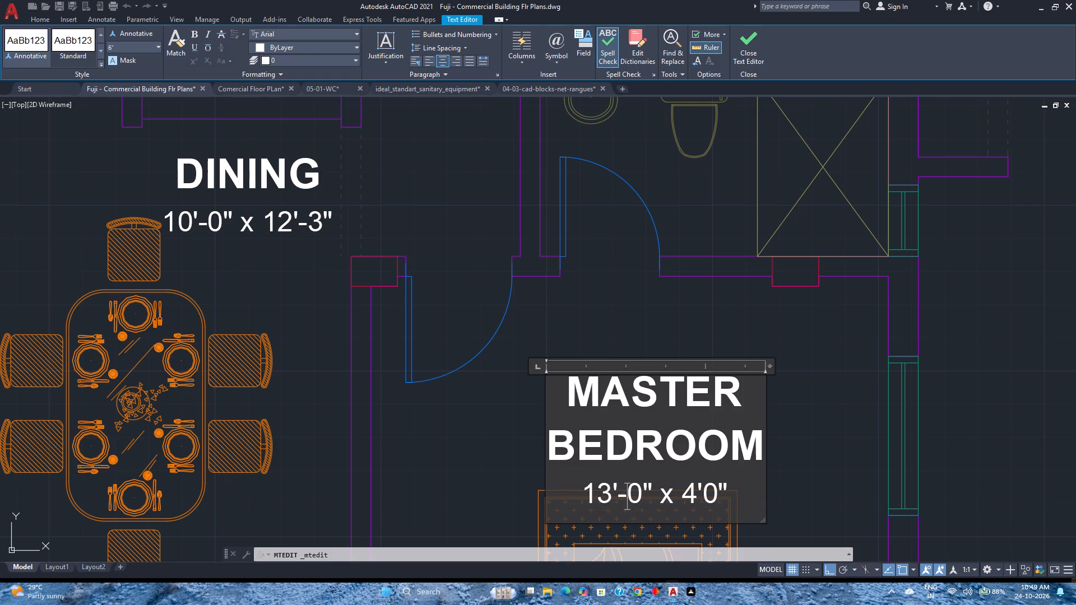
# Change the second dimension in the MASTER BEDROOM label's size line to 11'-0".
pyautogui.click(699, 499)
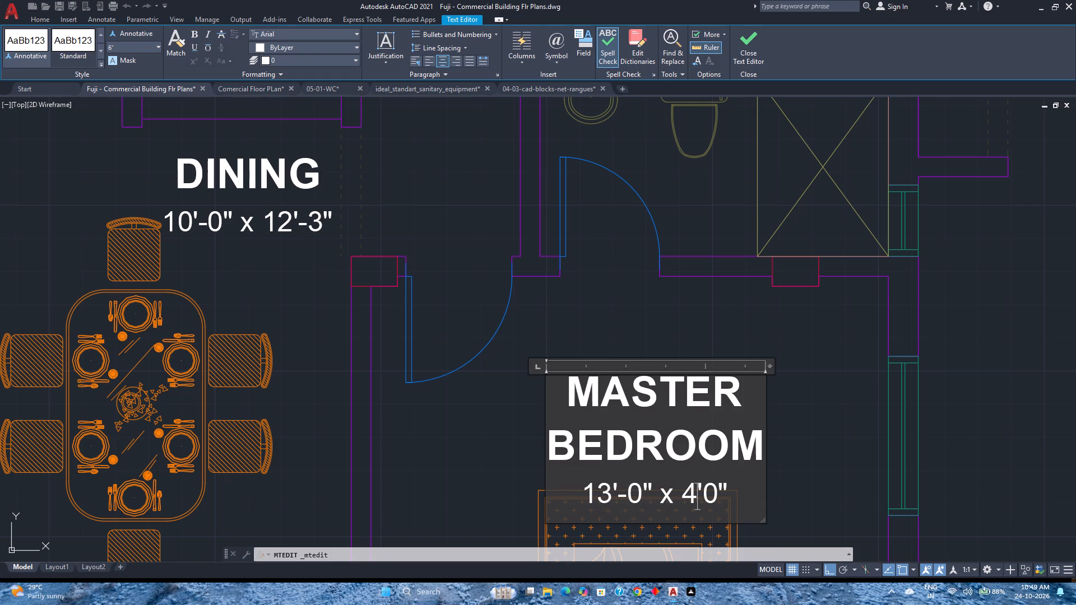
pyautogui.press('BackSpace')
pyautogui.write('11')
pyautogui.click(708, 491)
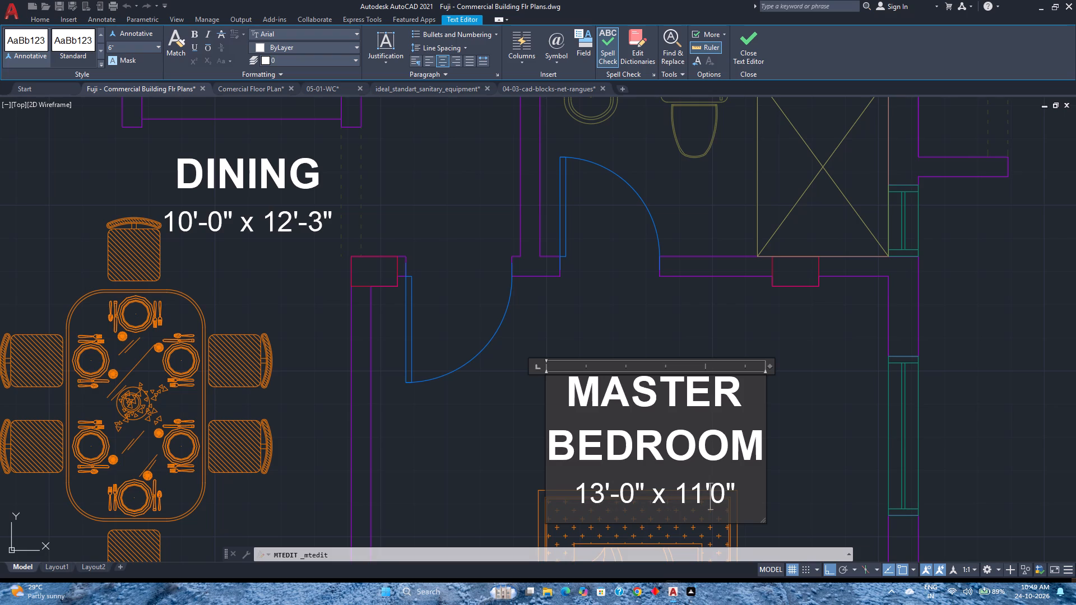
pyautogui.press('-')
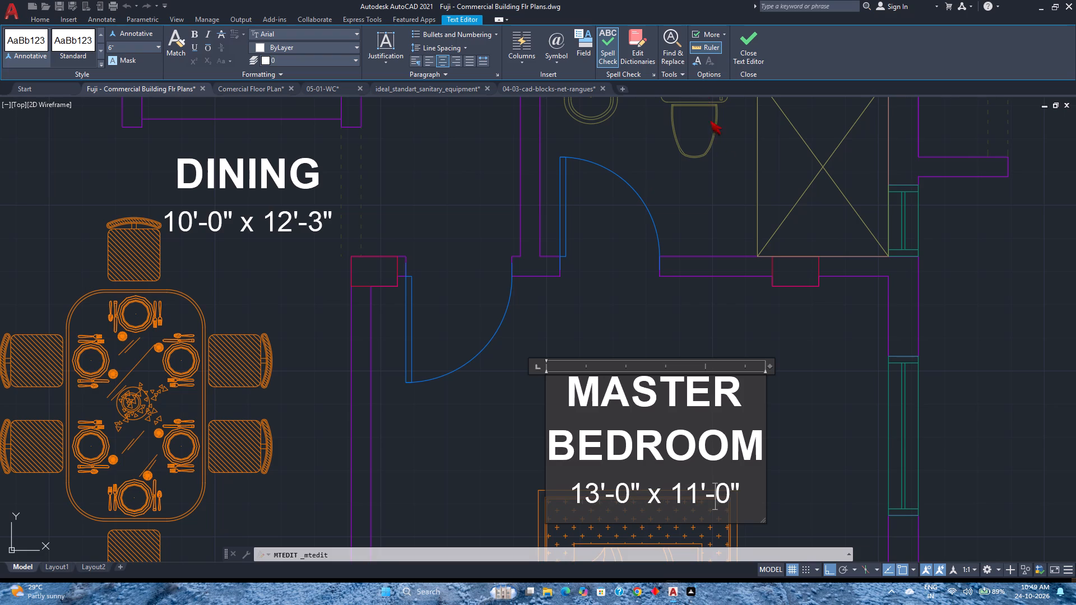
# Widen the MASTER BEDROOM label's text frame so the room name fits on one line, and finish editing the label.
pyautogui.moveTo(767, 368); pyautogui.dragTo(883, 361)
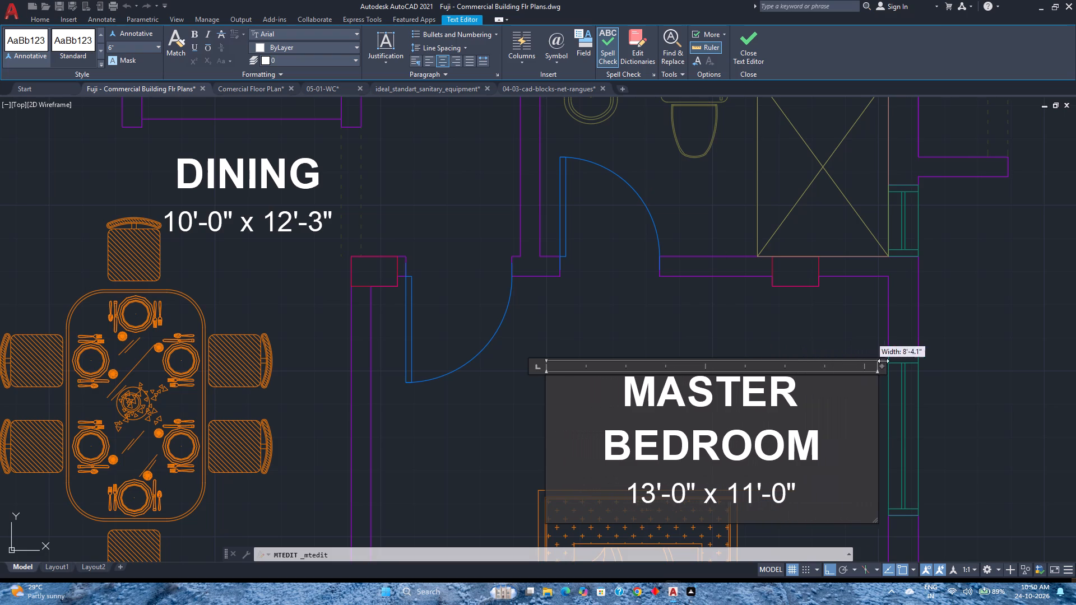
pyautogui.moveTo(883, 361); pyautogui.dragTo(959, 354)
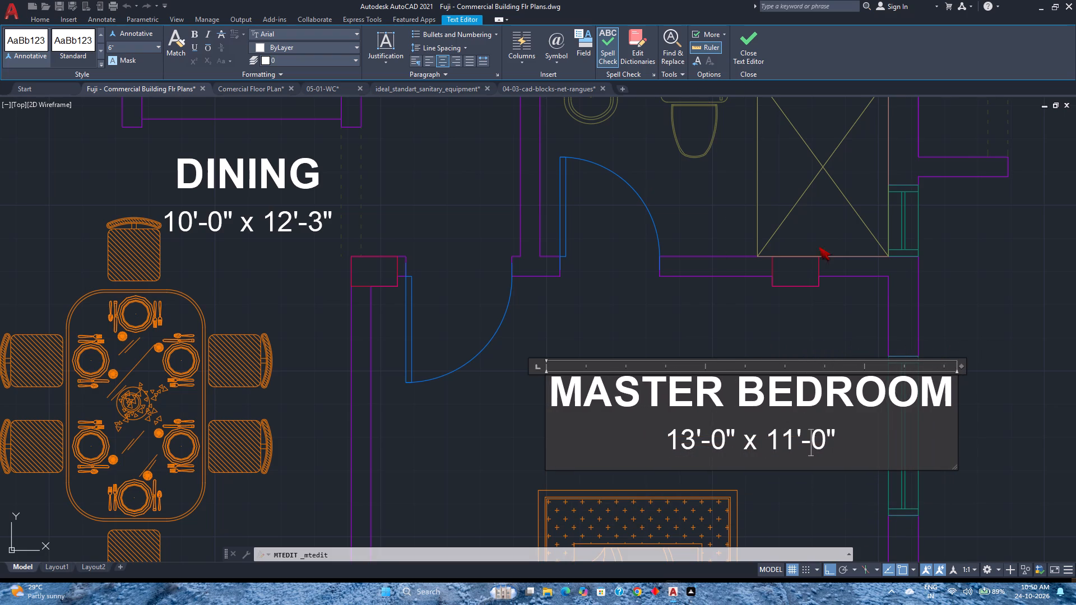
pyautogui.click(742, 56)
# Shift the MASTER BEDROOM label west so it sits between the door swing and the east window, and save the drawing.
pyautogui.click(773, 379)
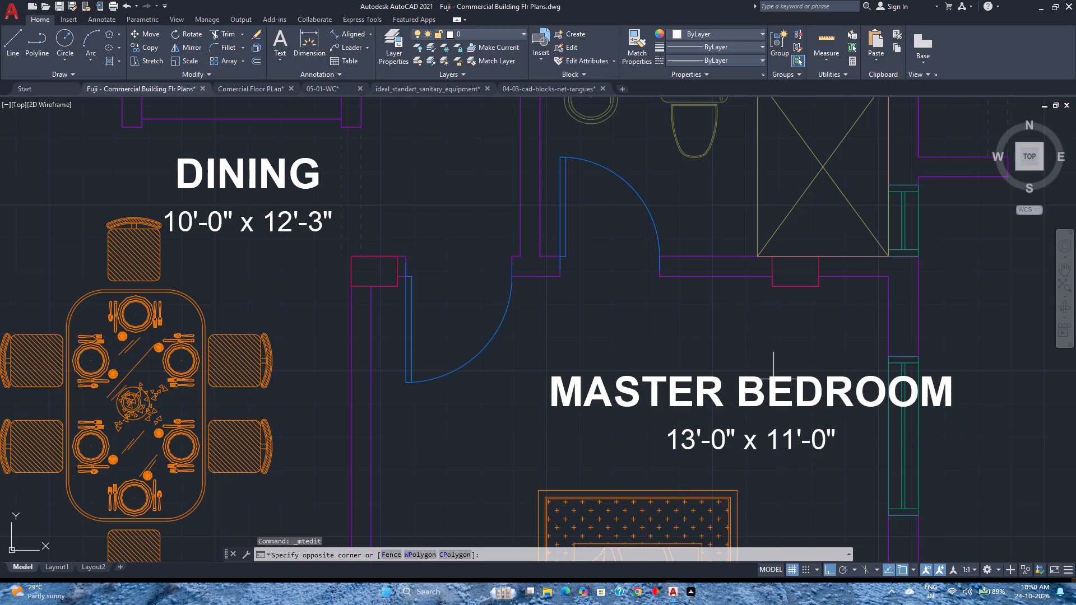
pyautogui.click(754, 380)
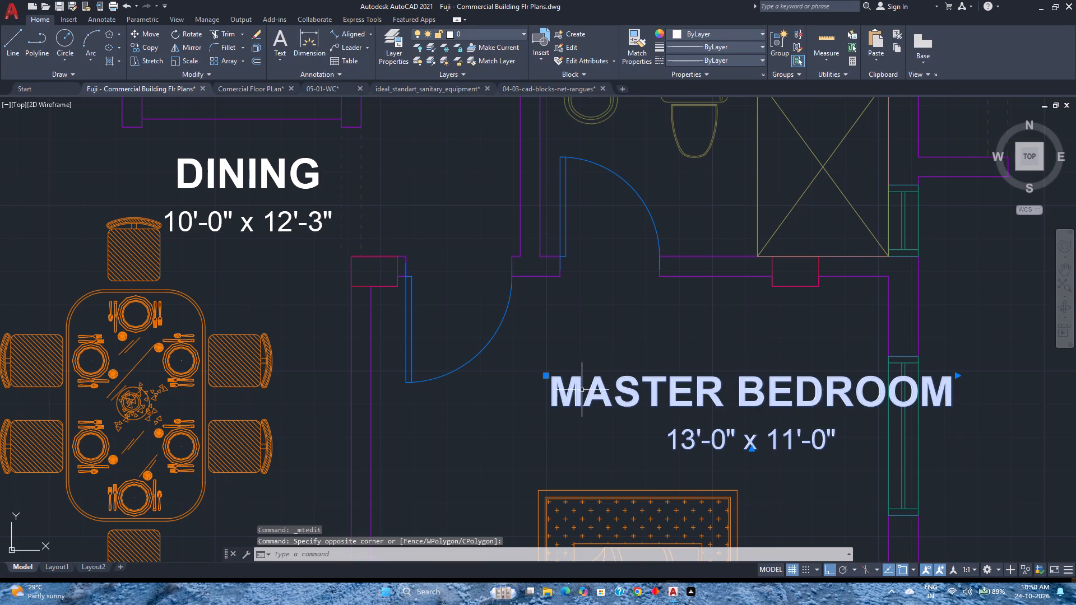
pyautogui.click(545, 376)
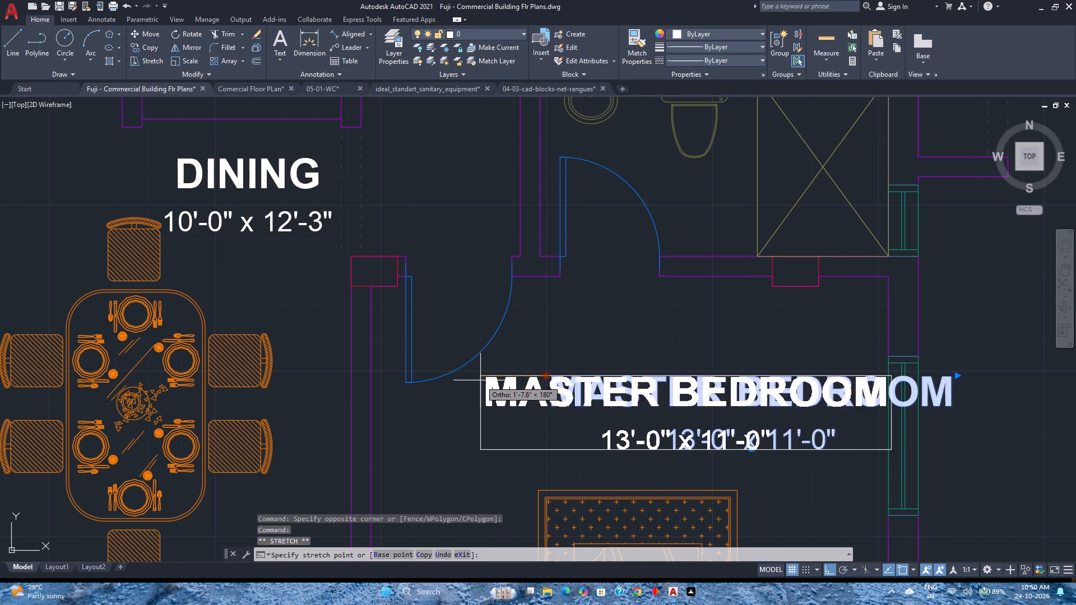
pyautogui.click(451, 382)
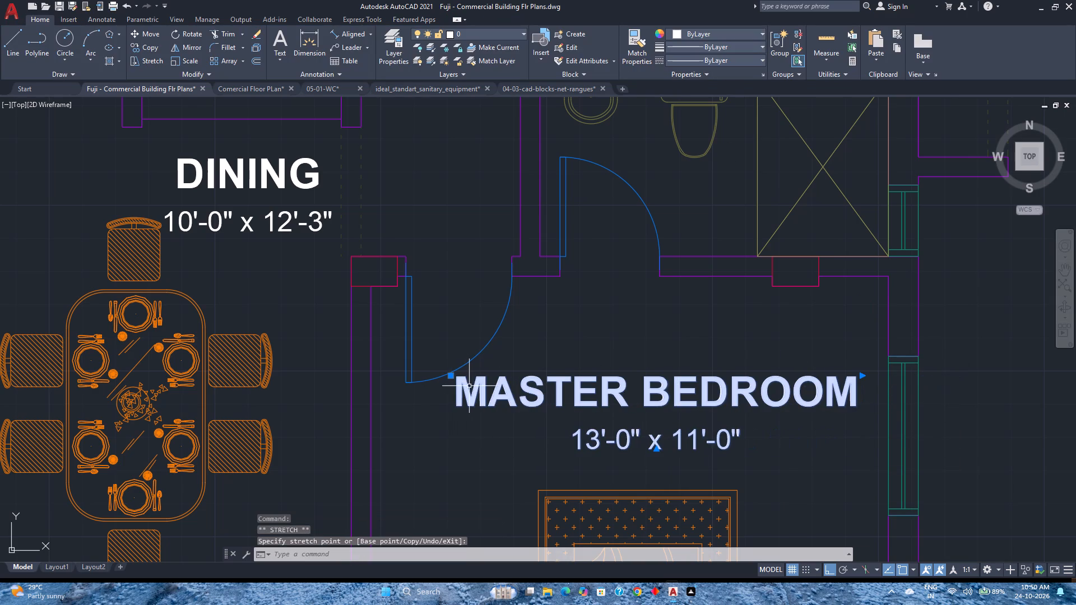
pyautogui.scroll(3, 452, 375)
pyautogui.click(440, 385)
pyautogui.click(440, 385)
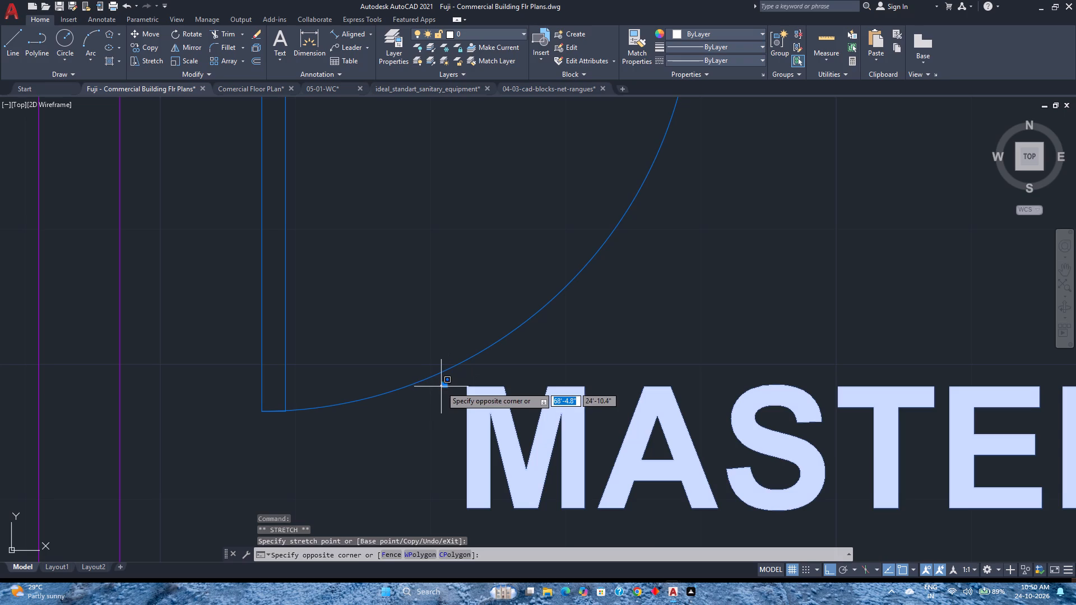
pyautogui.click(444, 386)
pyautogui.click(444, 386)
pyautogui.click(478, 383)
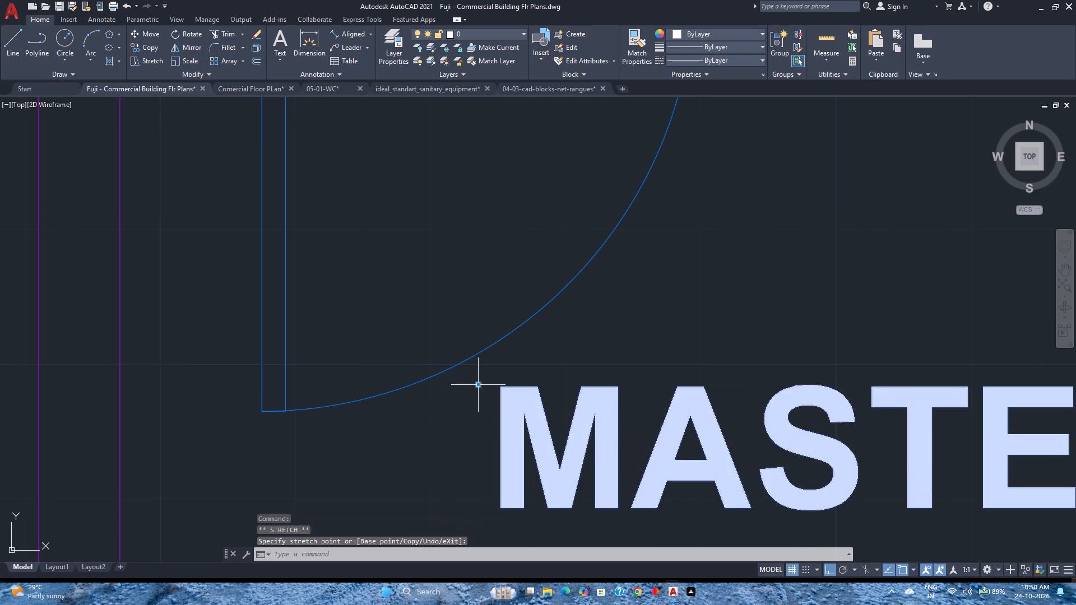
pyautogui.scroll(-4, 478, 383)
pyautogui.press('Escape')
pyautogui.hotkey('ctrl', 's')
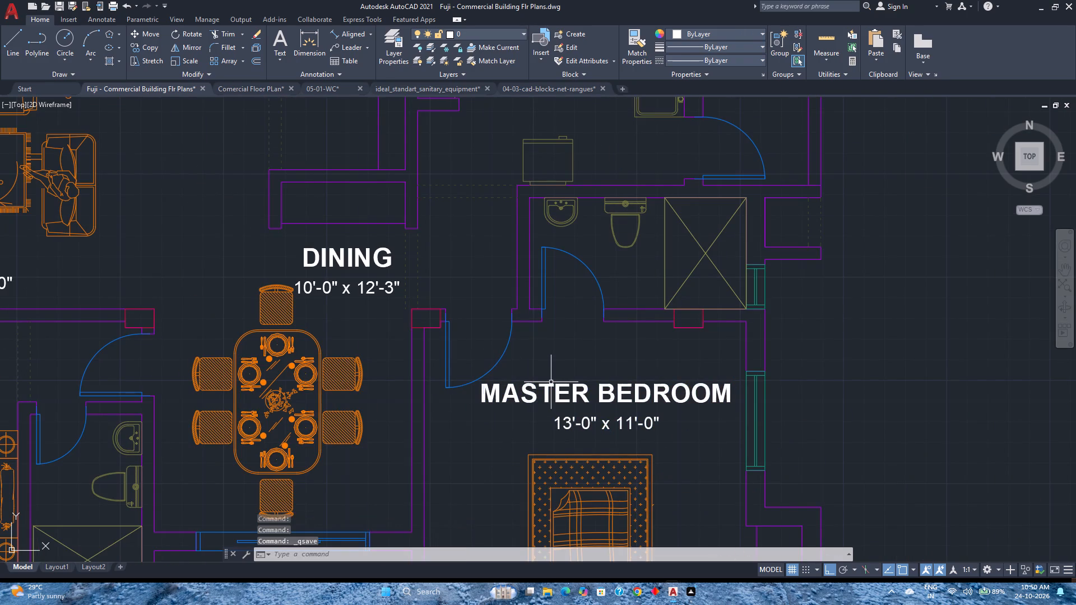
# Copy the BALCONY label from the balcony below the dining area to just outside the balcony west of the living room.
pyautogui.scroll(-4, 551, 382)
pyautogui.scroll(2, 559, 389)
pyautogui.moveTo(559, 390); pyautogui.dragTo(596, 406, button='middle')
pyautogui.middleClick(596, 406)
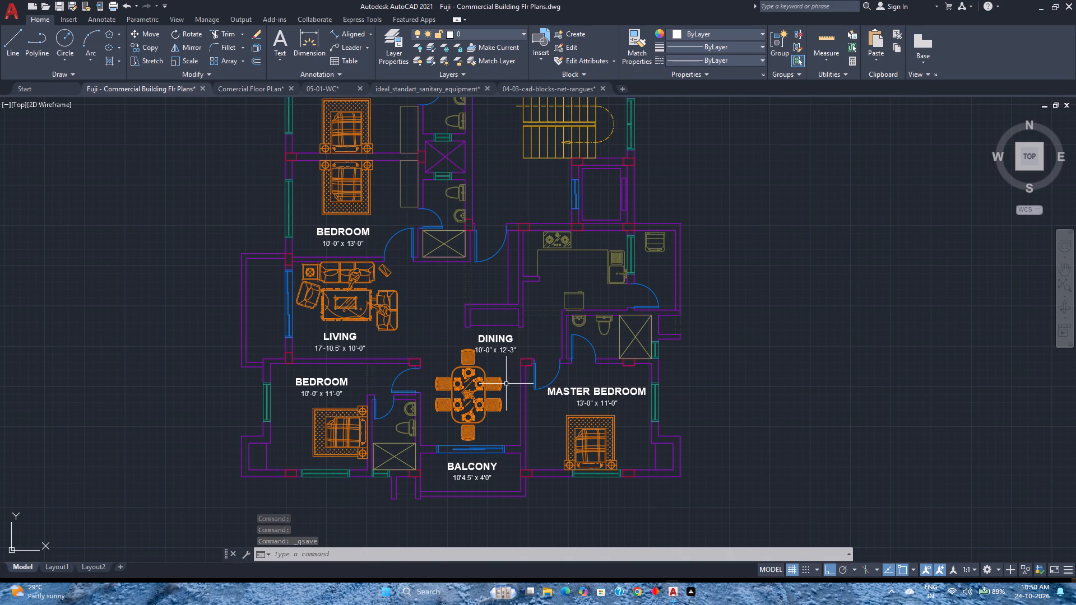
pyautogui.scroll(-1, 506, 379)
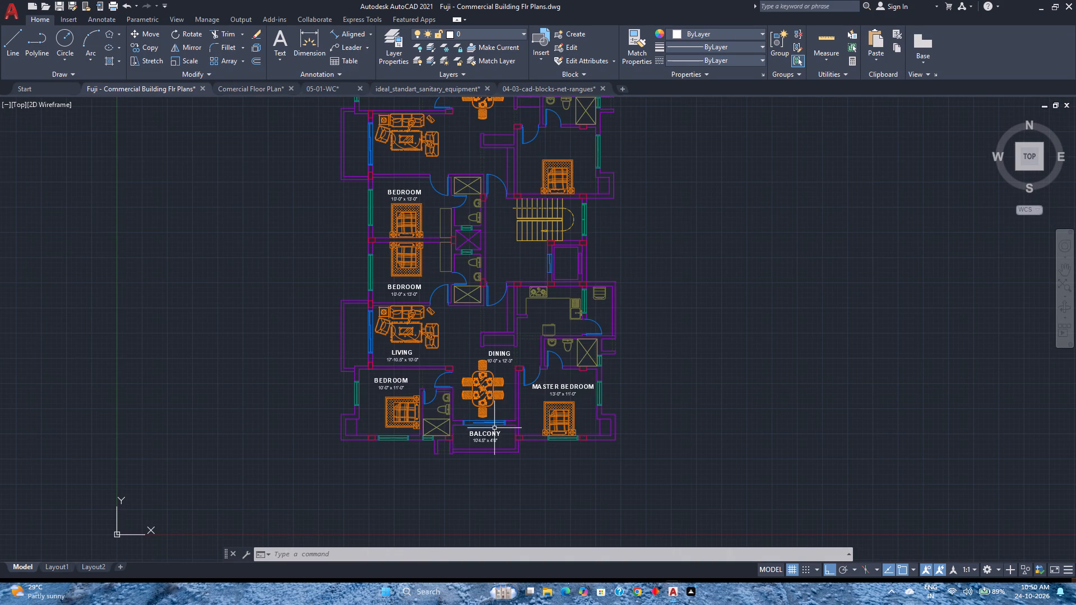
pyautogui.click(494, 430)
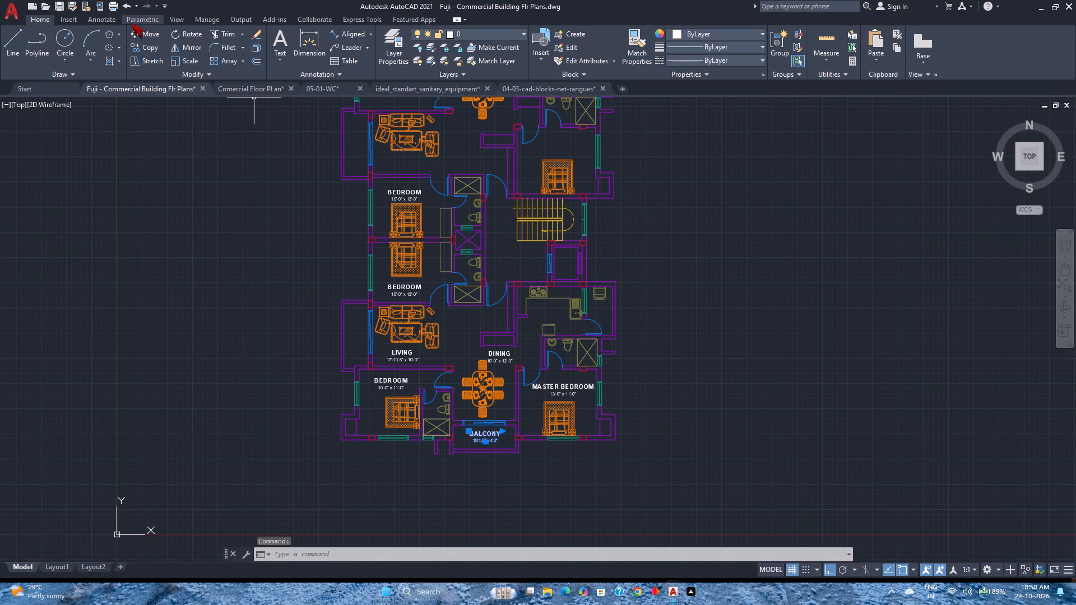
pyautogui.click(136, 46)
pyautogui.scroll(3, 460, 430)
pyautogui.click(499, 442)
pyautogui.scroll(-3, 499, 442)
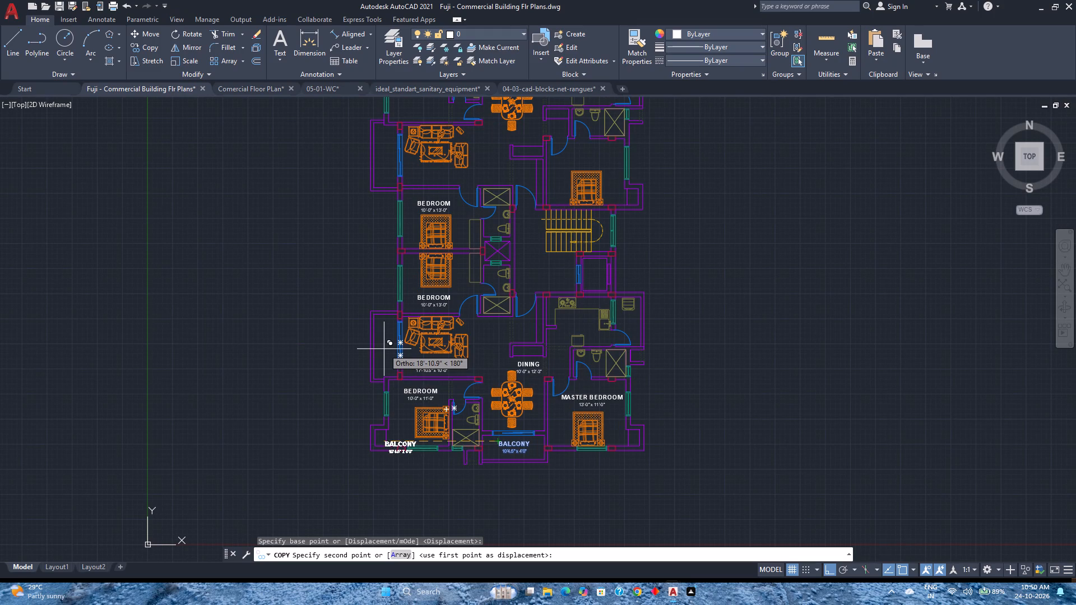
pyautogui.scroll(3, 382, 328)
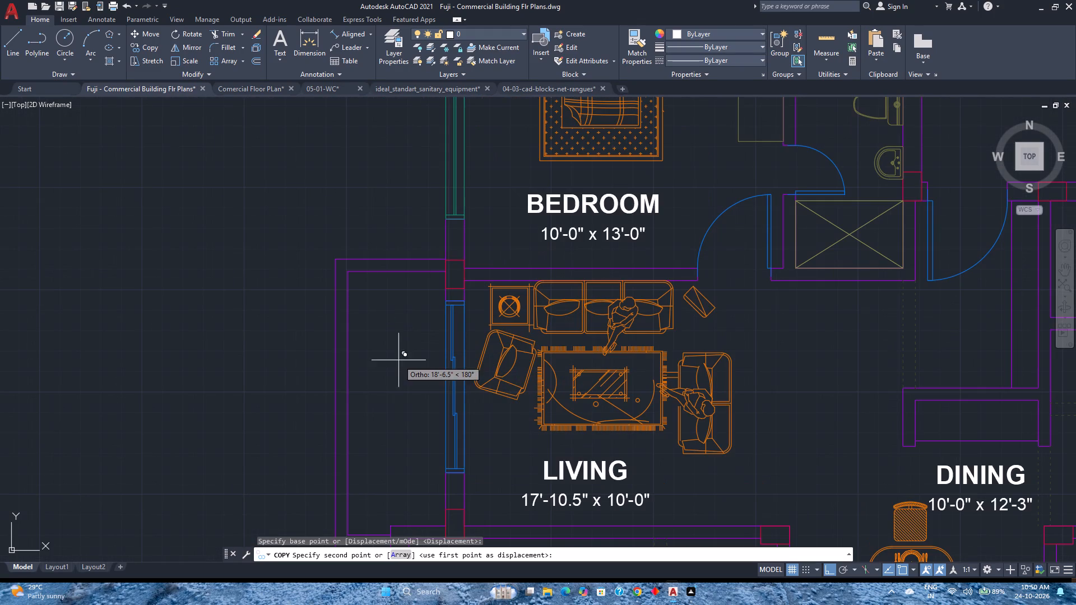
pyautogui.press('F8')
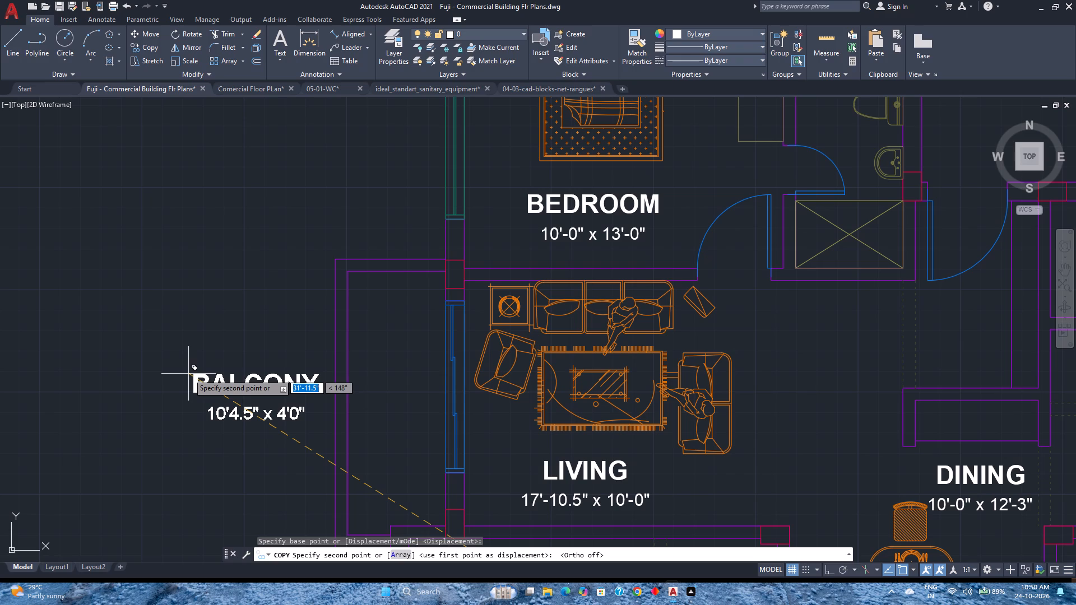
pyautogui.click(188, 374)
pyautogui.press('Escape')
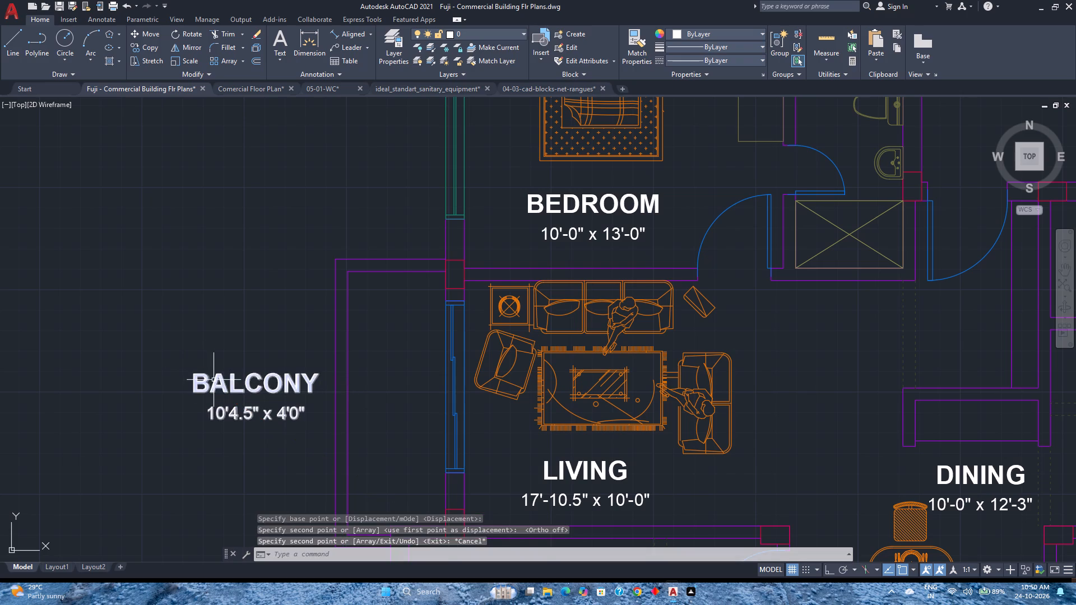
# Rotate the copied BALCONY label 90 degrees counterclockwise so it reads vertically upward.
pyautogui.click(214, 380)
pyautogui.click(189, 31)
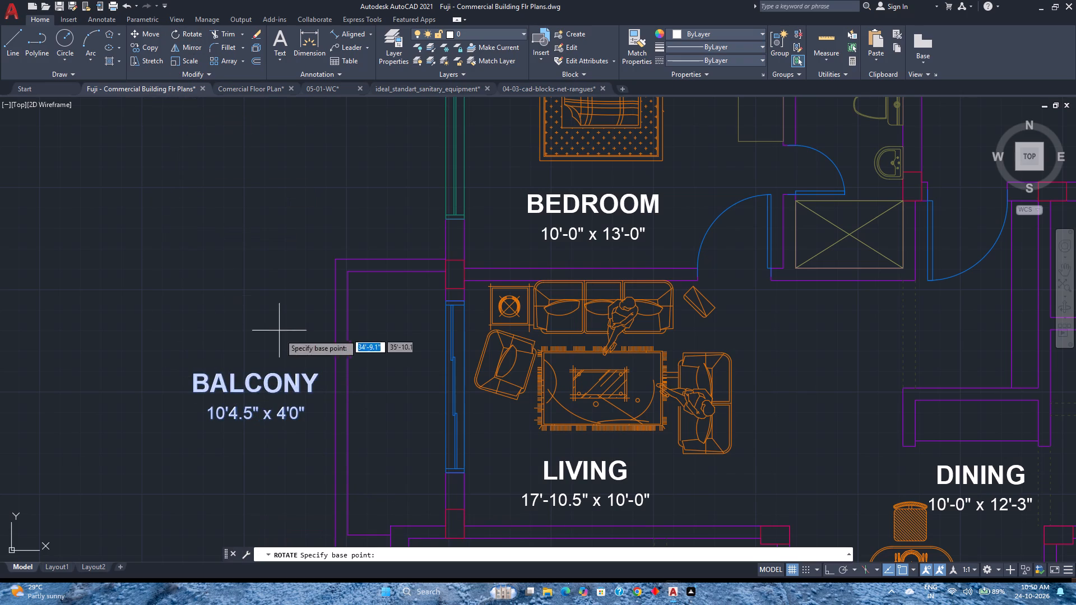
pyautogui.click(245, 384)
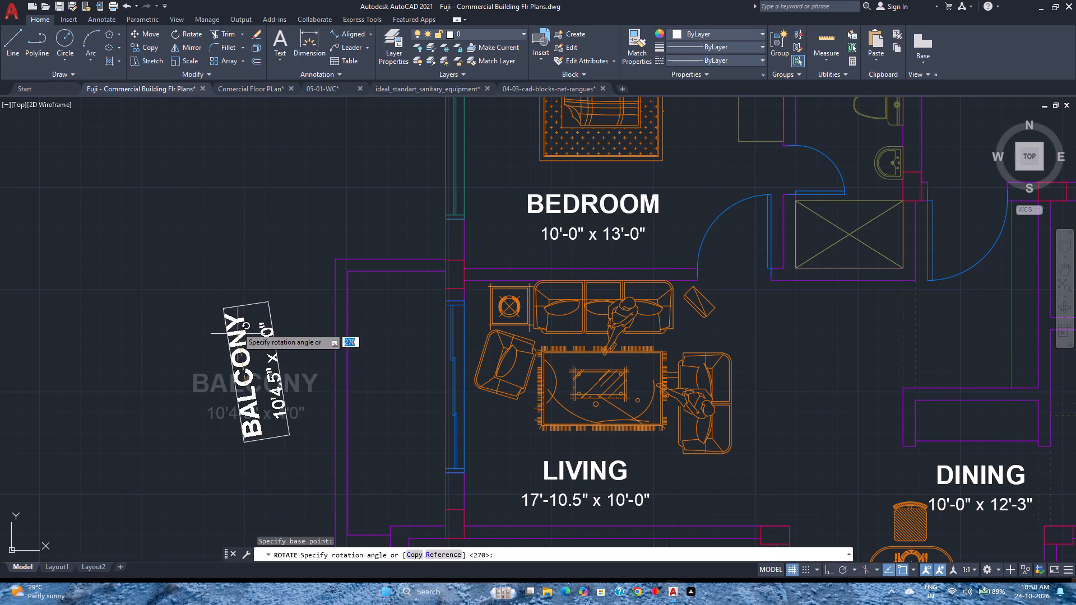
pyautogui.press('F8')
pyautogui.click(257, 272)
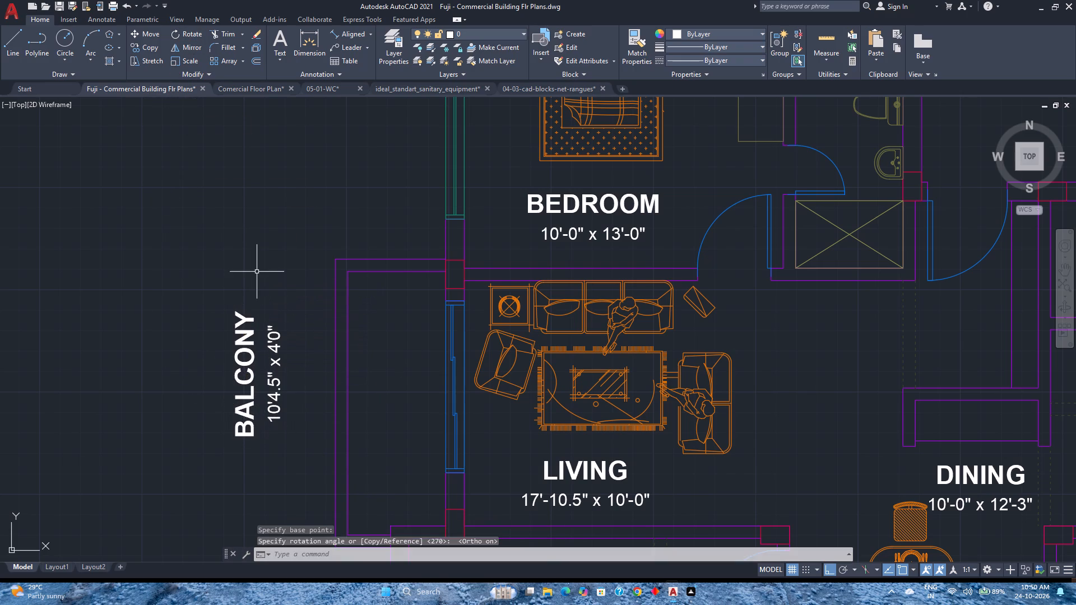
# Change the first dimension in the rotated BALCONY label's size line to 4'-0".
pyautogui.doubleClick(275, 384)
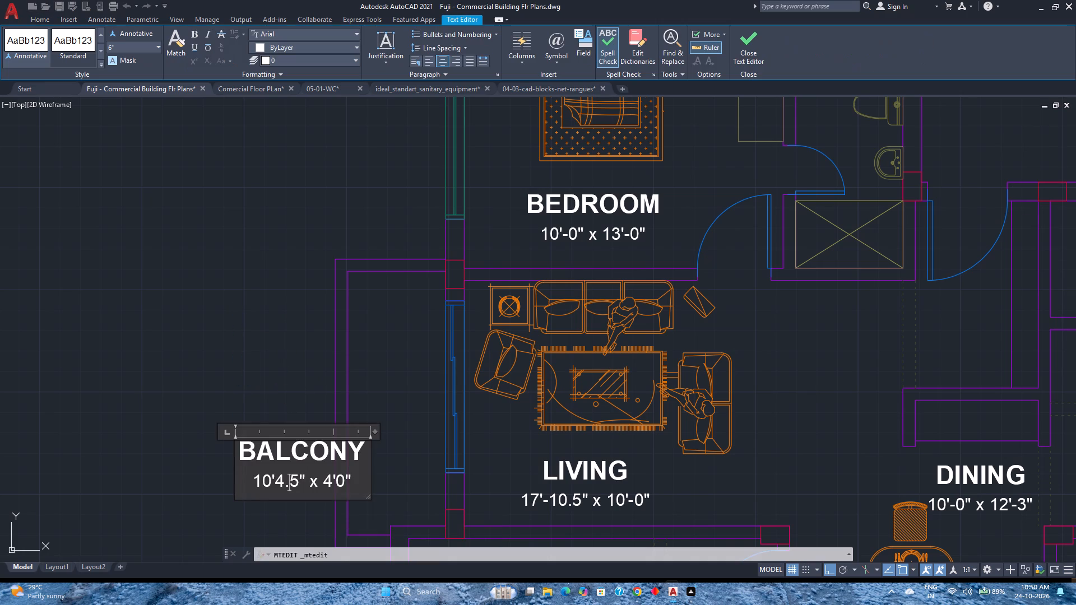
pyautogui.press('Right')
pyautogui.press('BackSpace')
pyautogui.press('BackSpace')
pyautogui.press('BackSpace')
pyautogui.press('0')
pyautogui.press('Left')
pyautogui.press('-')
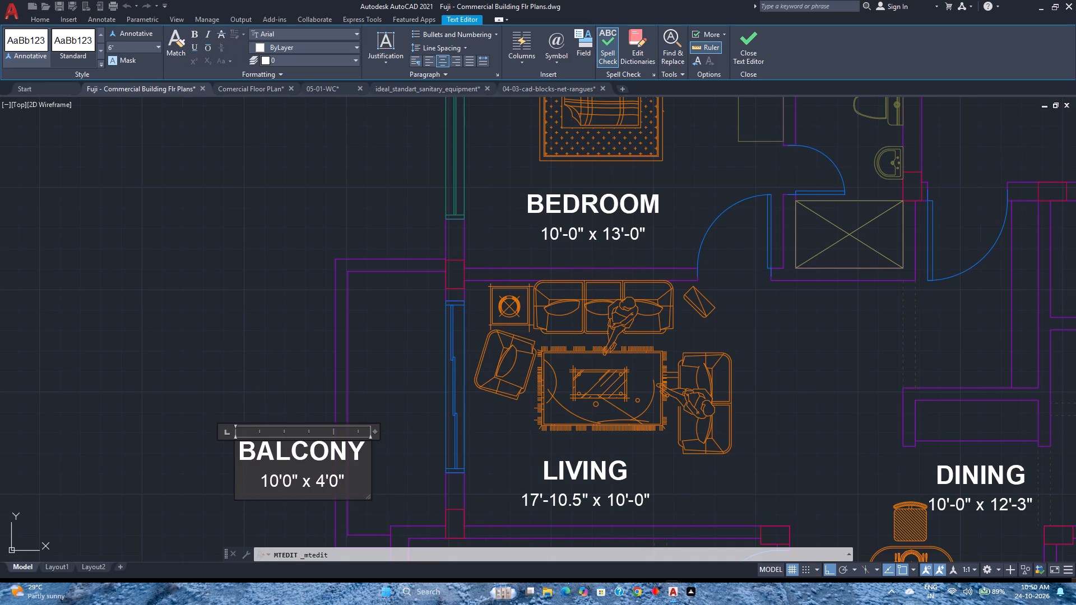
pyautogui.press('Left')
pyautogui.press('Left')
pyautogui.press('BackSpace')
pyautogui.press('BackSpace')
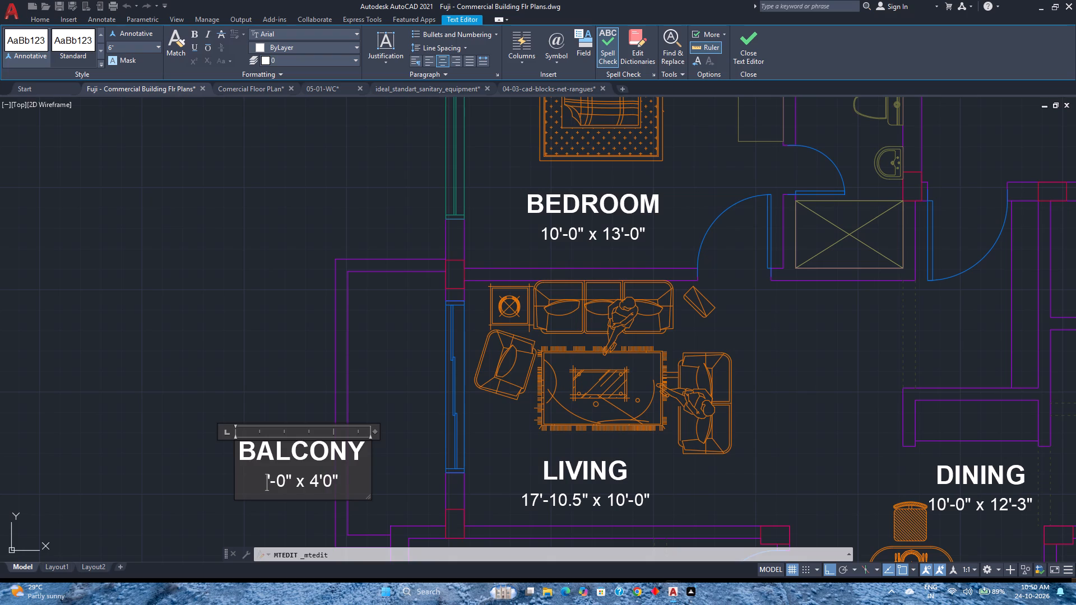
pyautogui.press('4')
# Change the second dimension in the rotated BALCONY label's size line to 10'-9" and finish editing the label.
pyautogui.press('Right')
pyautogui.press('Right')
pyautogui.press('Right')
pyautogui.press('Right')
pyautogui.press('Right')
pyautogui.press('Right')
pyautogui.press('Right')
pyautogui.press('Right')
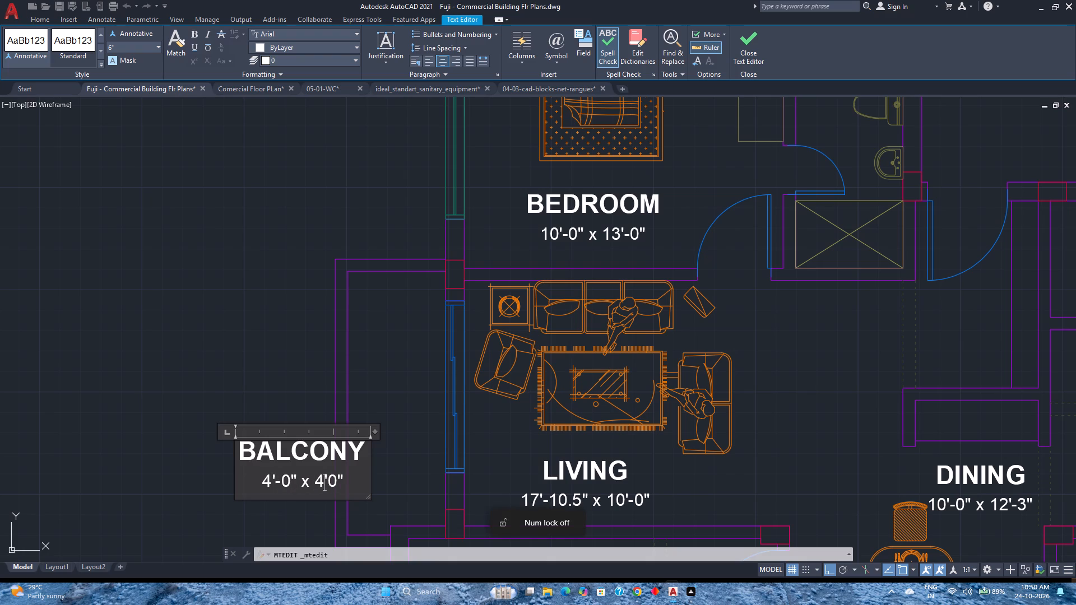
pyautogui.press('BackSpace')
pyautogui.press('End')
pyautogui.press('Insert')
pyautogui.press('Left')
pyautogui.press('Left')
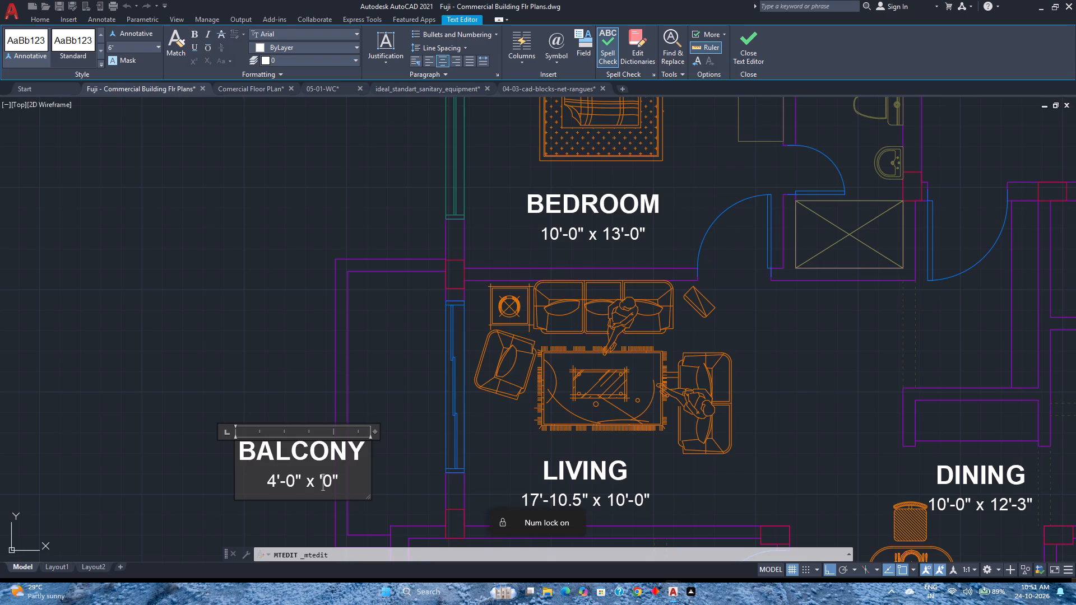
pyautogui.press('Left')
pyautogui.write('10')
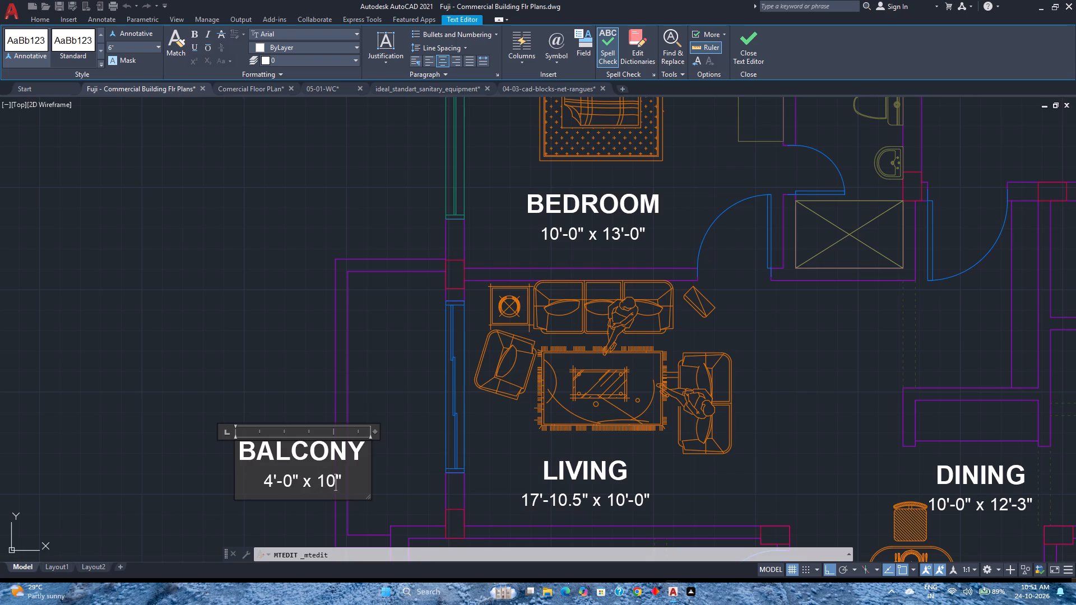
pyautogui.press("'")
pyautogui.press('-')
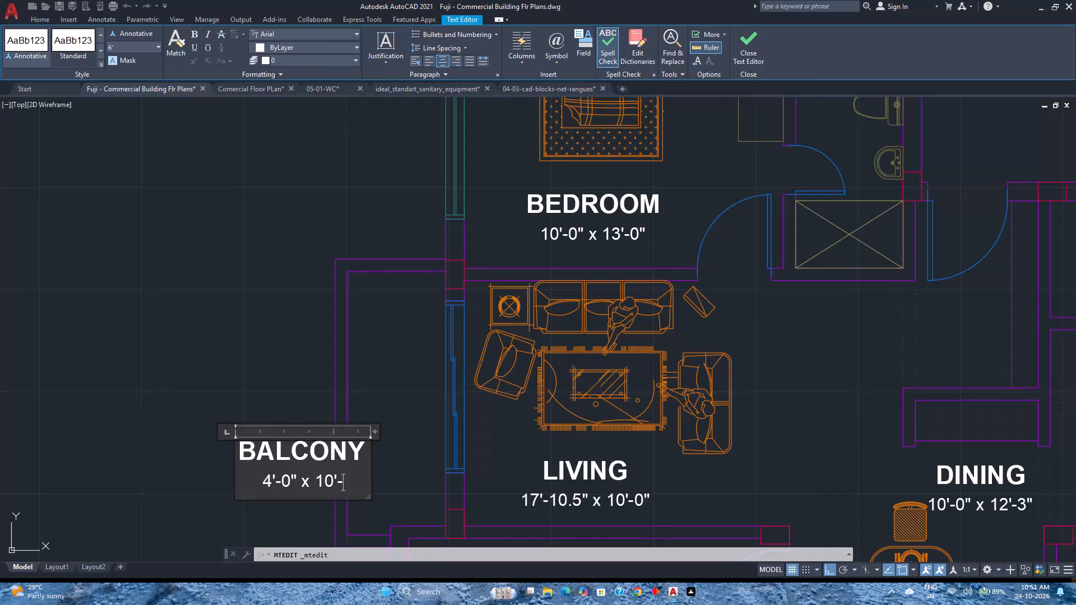
pyautogui.write('9"')
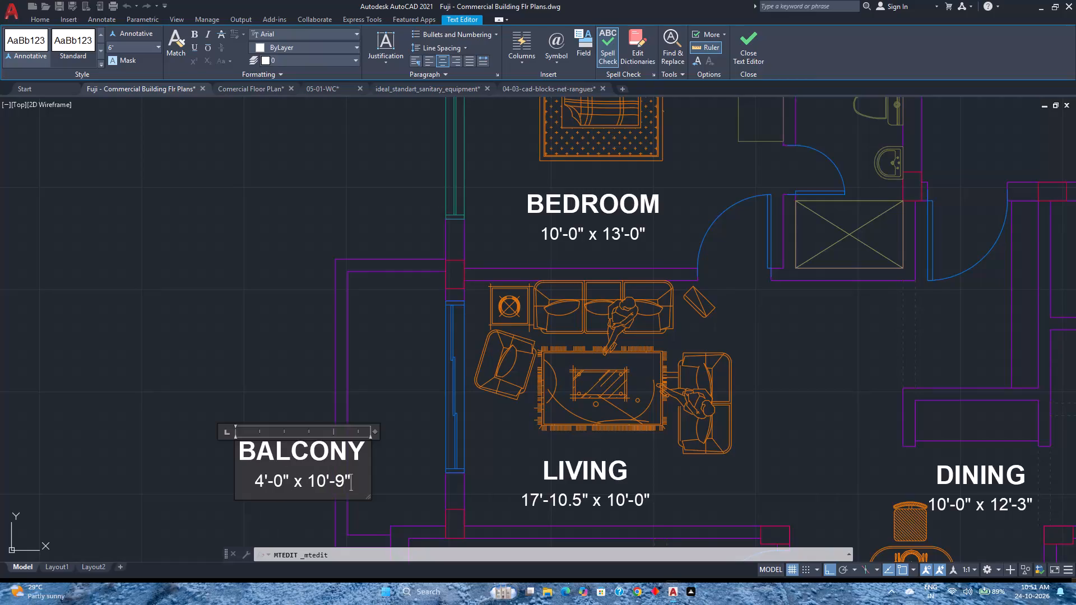
pyautogui.click(750, 38)
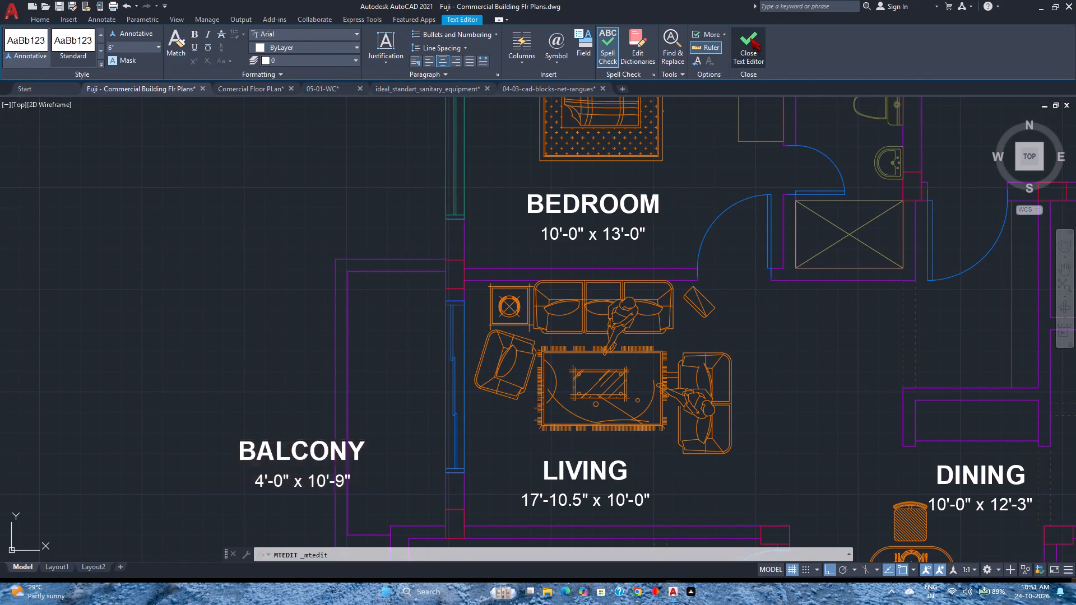
# Move the vertical BALCONY label freely, with Ortho off, into the balcony west of the living room.
pyautogui.click(281, 357)
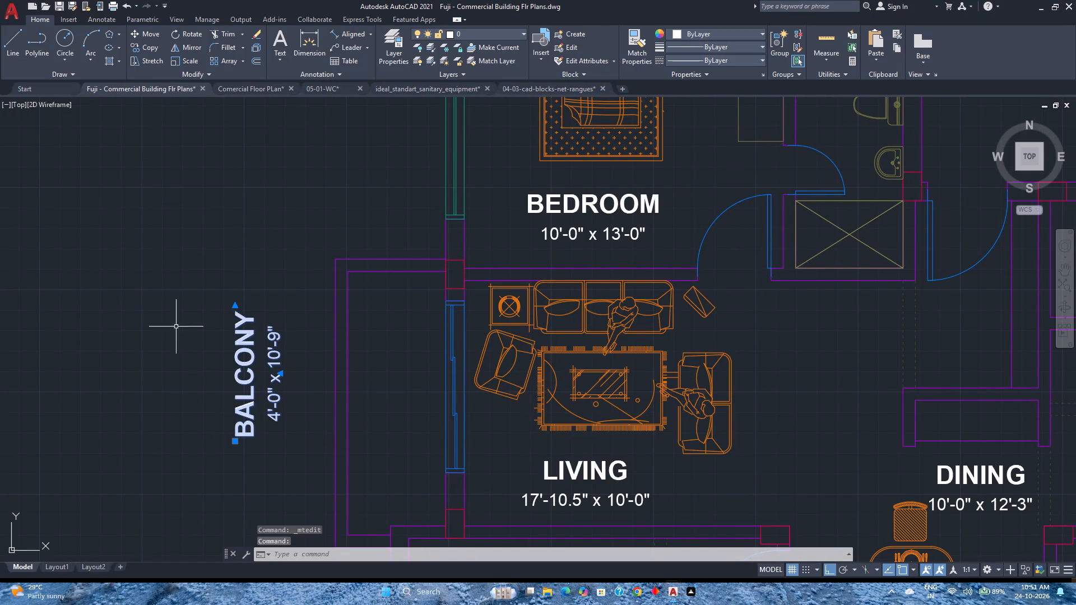
pyautogui.moveTo(232, 443); pyautogui.dragTo(231, 443)
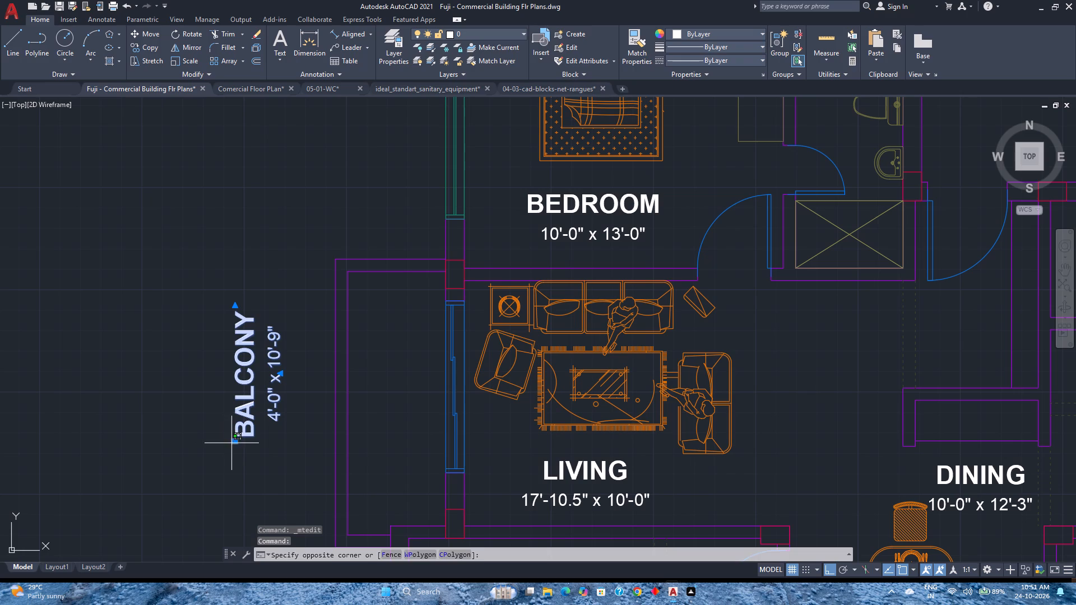
pyautogui.moveTo(231, 443); pyautogui.dragTo(239, 447)
pyautogui.click(296, 448)
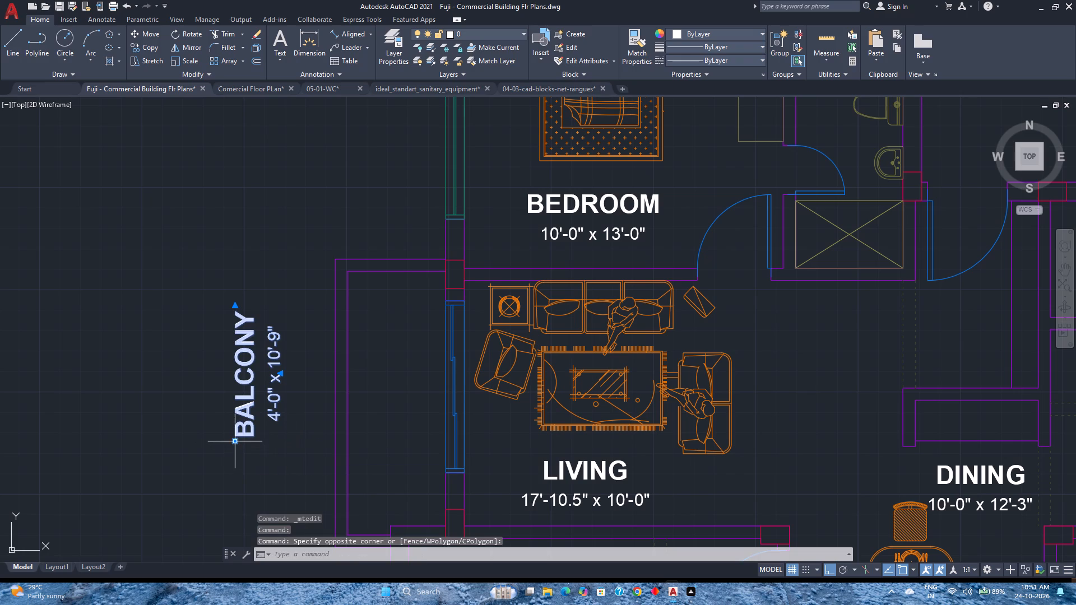
pyautogui.click(235, 444)
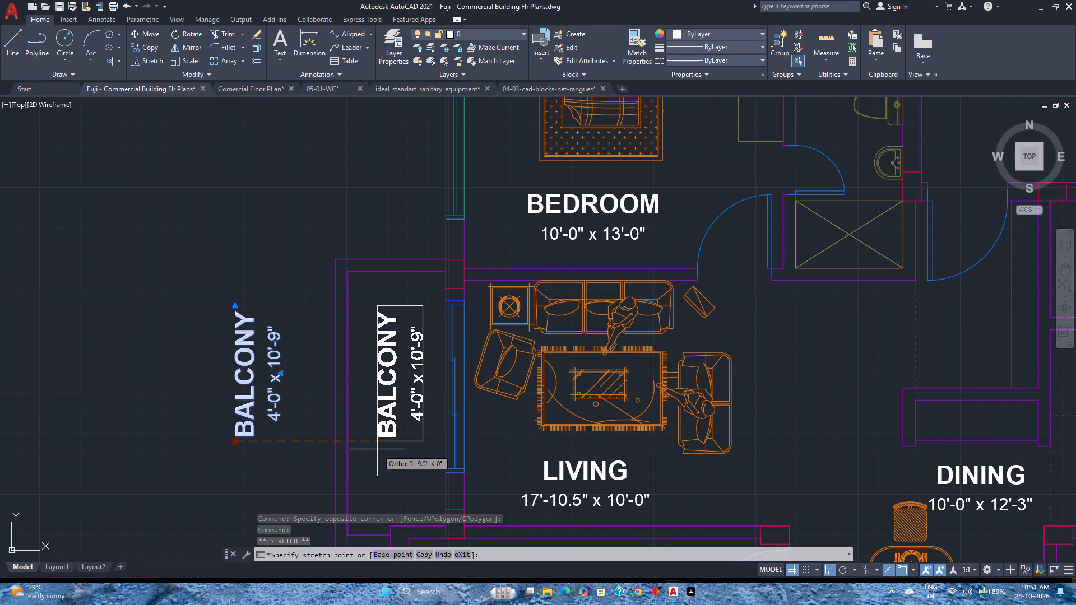
pyautogui.press('F8')
pyautogui.click(377, 472)
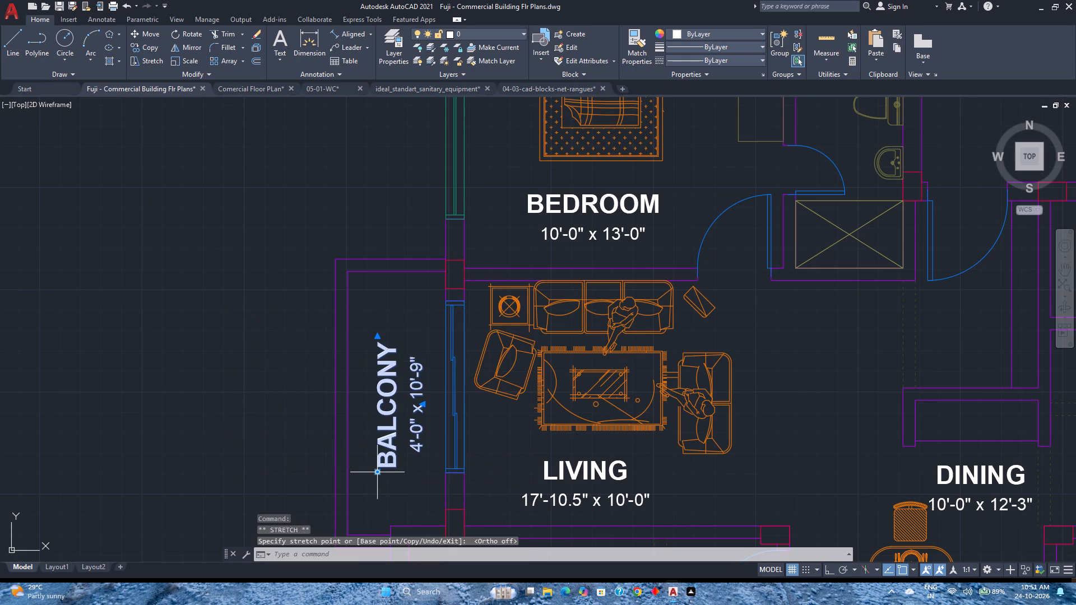
pyautogui.press('Escape')
# Save the drawing.
pyautogui.scroll(-2, 377, 472)
pyautogui.hotkey('ctrl', 's')
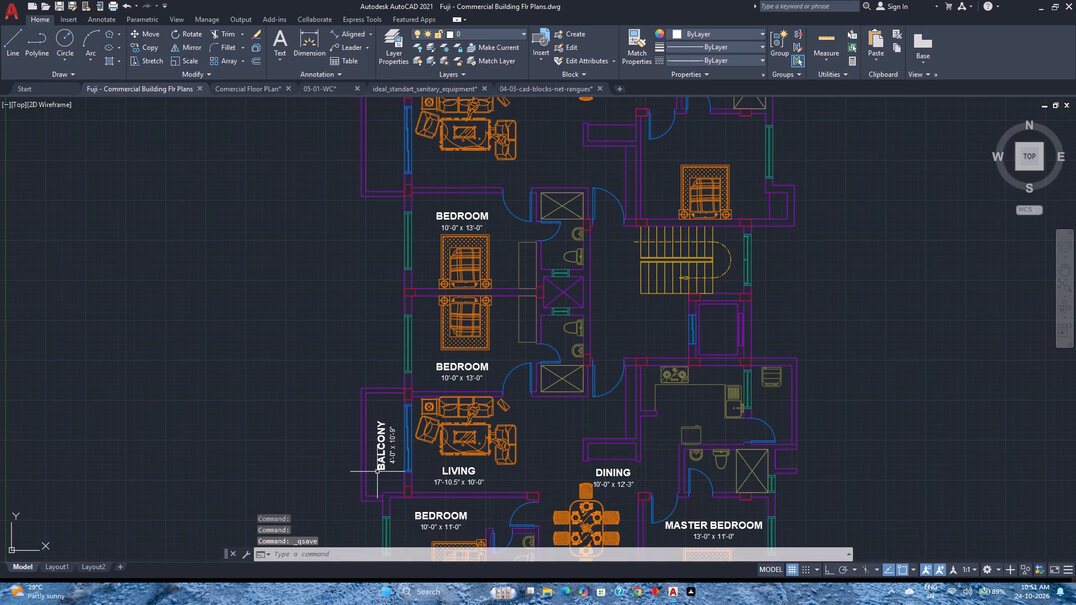
# Review the floor plan's room labels, examining the lower apartment, its kitchen and toilets, and the stair and lift area.
pyautogui.scroll(-1, 377, 471)
pyautogui.moveTo(426, 476); pyautogui.dragTo(421, 383, button='middle')
pyautogui.middleClick(421, 383)
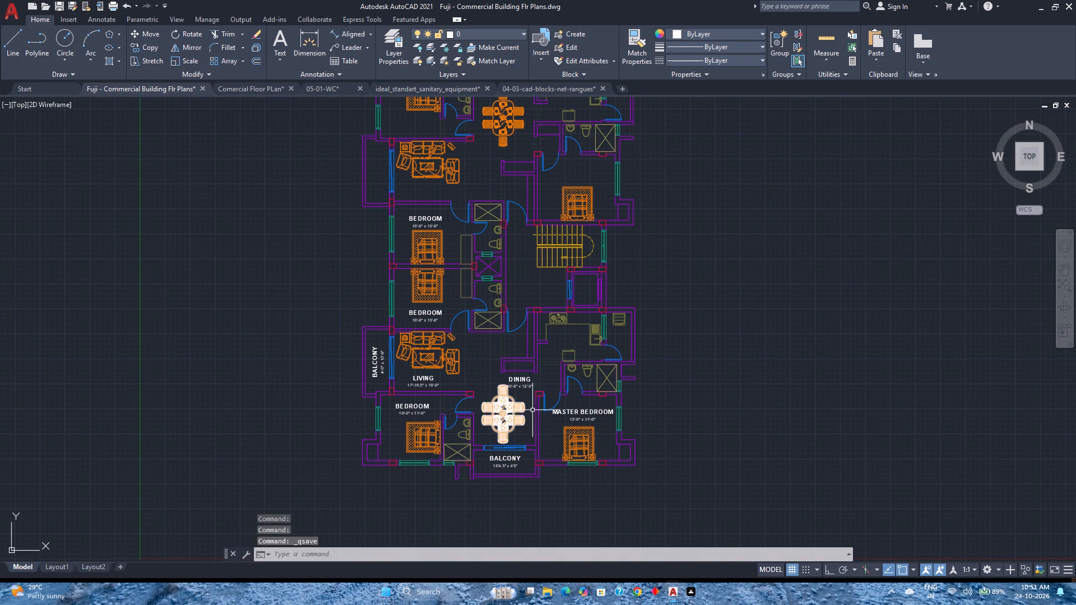
pyautogui.scroll(-2, 560, 424)
pyautogui.scroll(1, 560, 424)
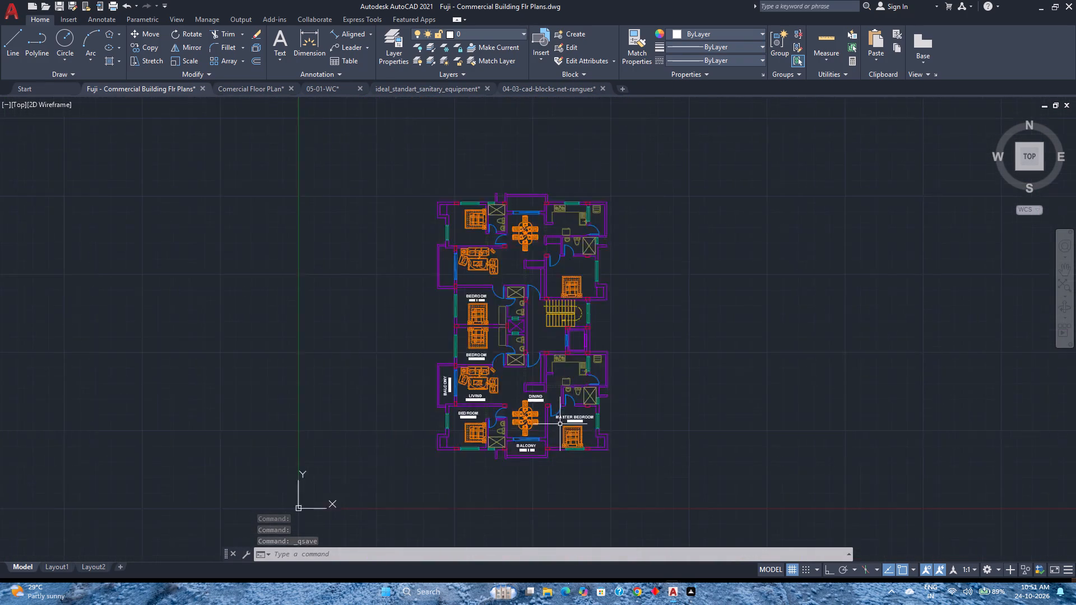
pyautogui.scroll(1, 560, 424)
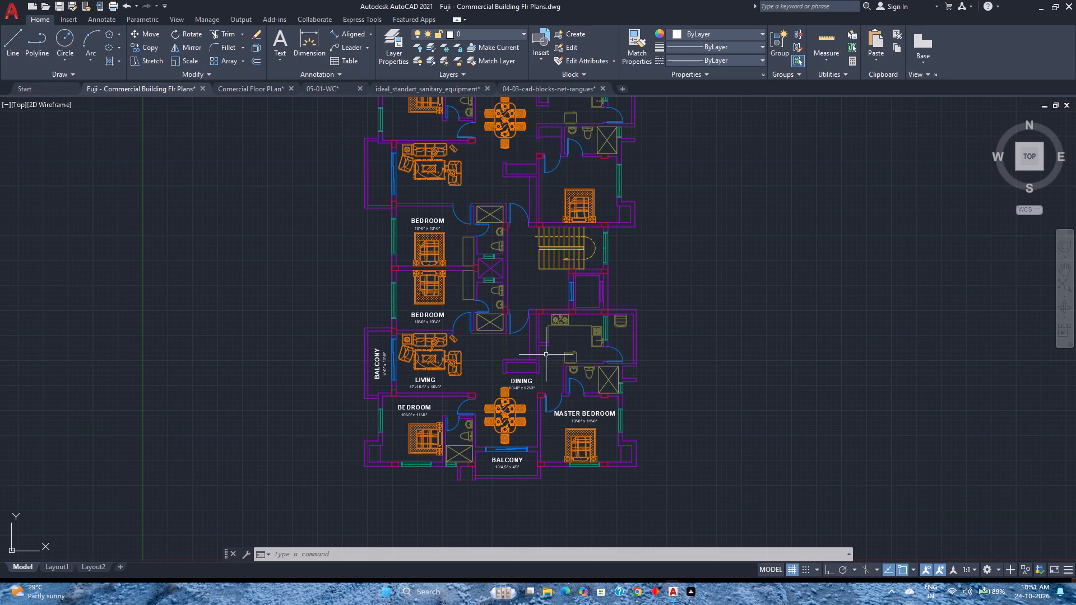
pyautogui.scroll(-2, 546, 355)
pyautogui.scroll(2, 546, 355)
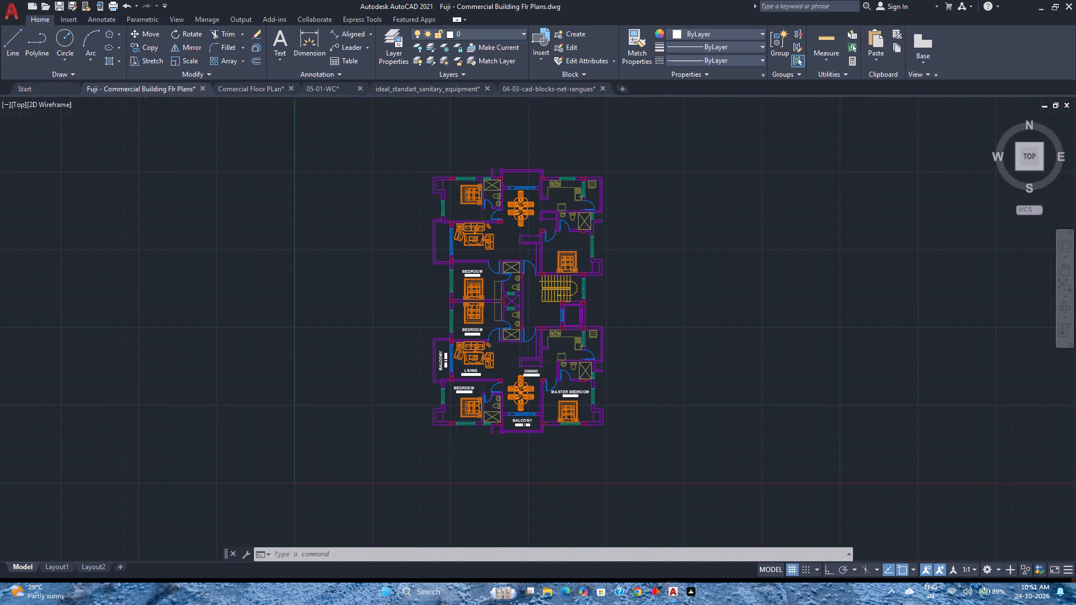
pyautogui.scroll(-1, 546, 355)
pyautogui.scroll(1, 546, 355)
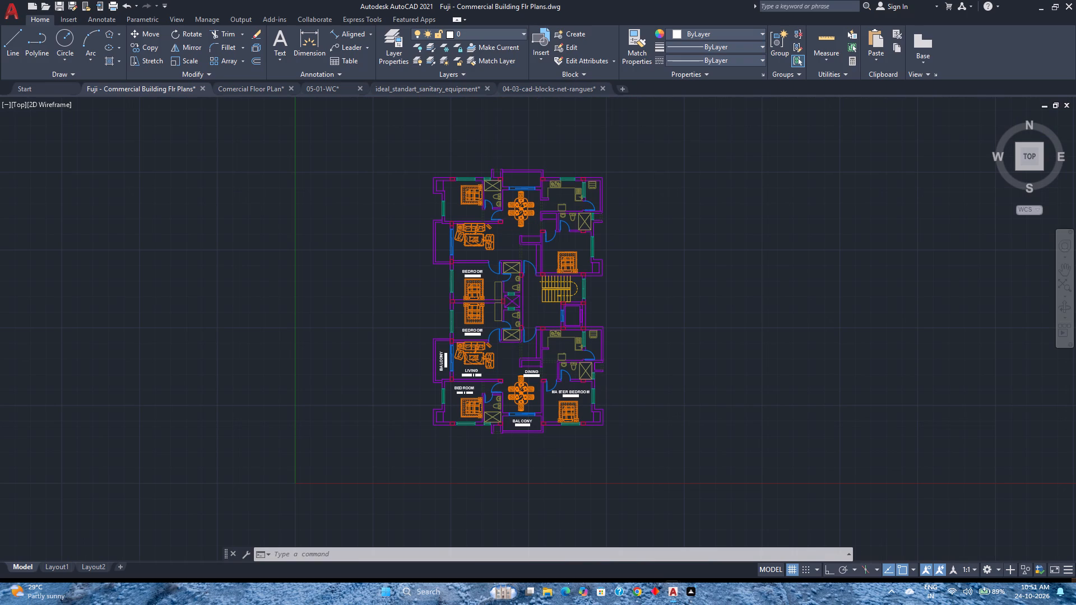
pyautogui.moveTo(546, 355); pyautogui.dragTo(556, 379, button='middle')
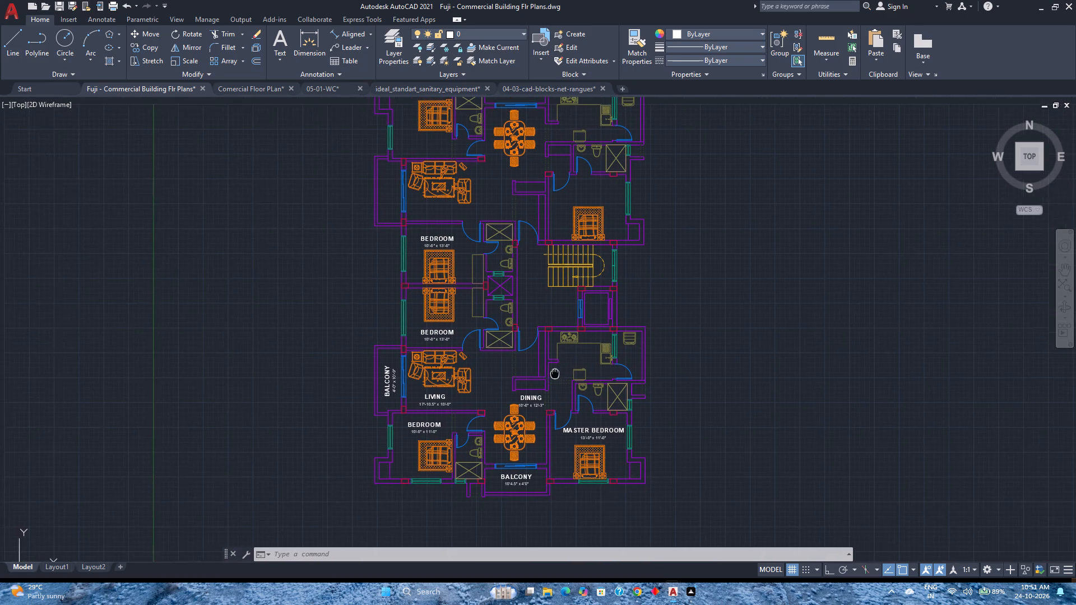
pyautogui.moveTo(556, 379); pyautogui.dragTo(558, 388, button='middle')
pyautogui.middleClick(558, 388)
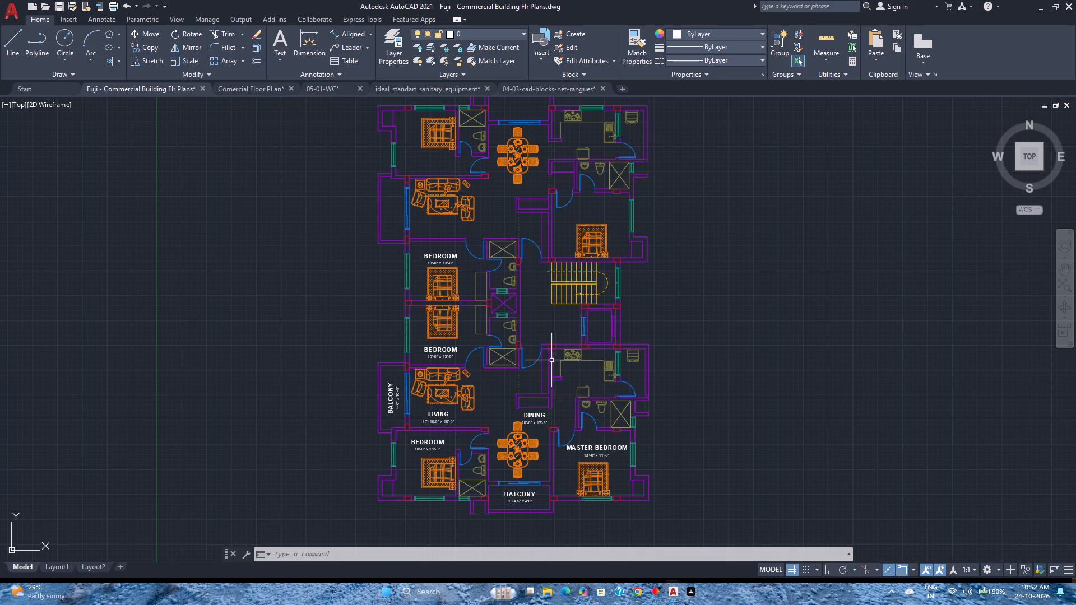
pyautogui.scroll(3, 532, 379)
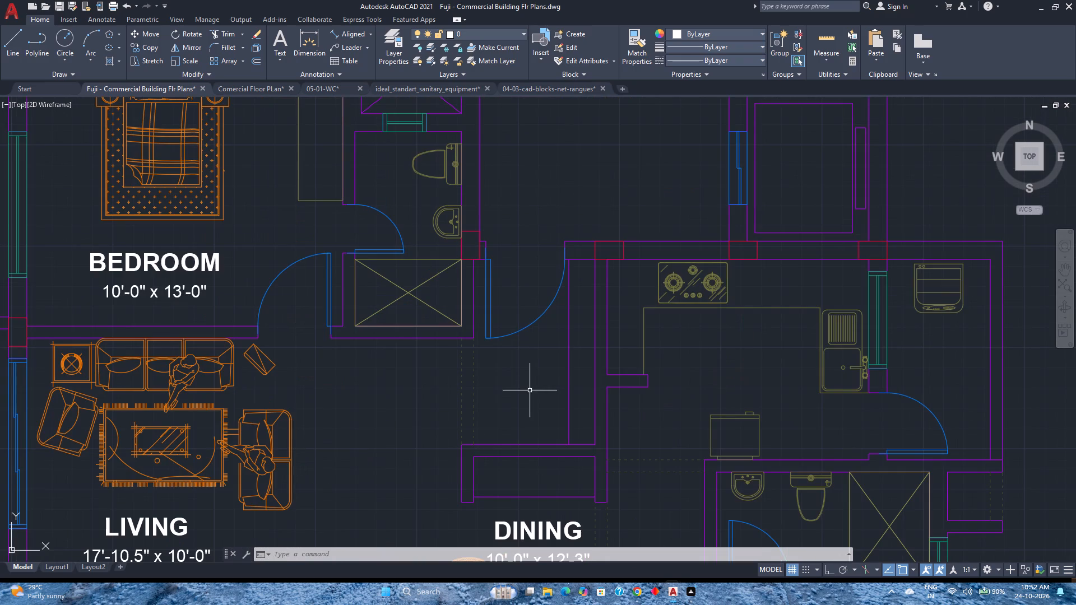
pyautogui.scroll(-1, 530, 390)
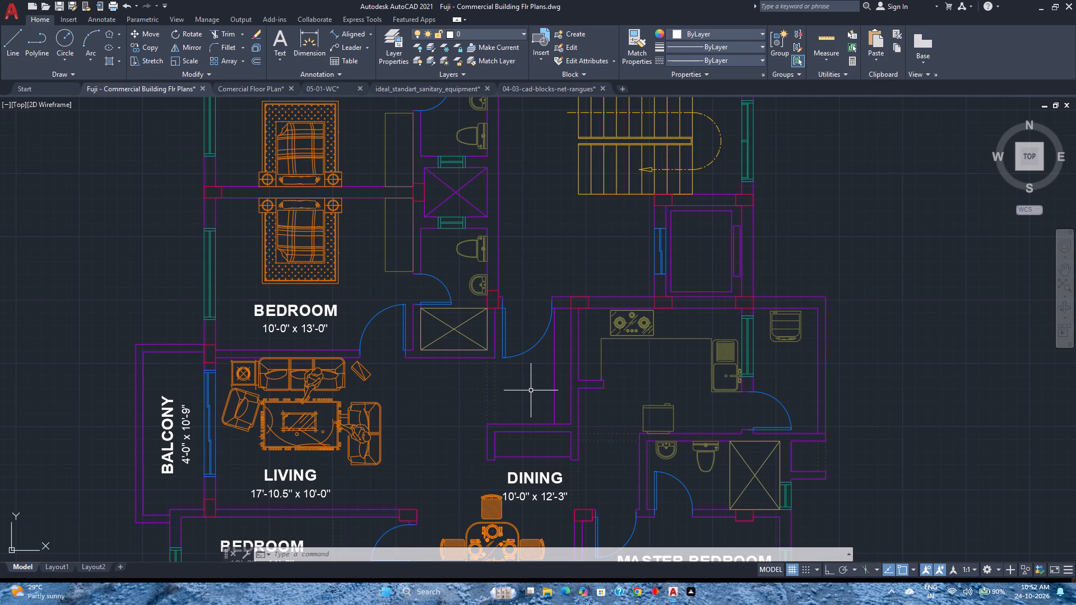
pyautogui.scroll(-1, 539, 398)
pyautogui.moveTo(555, 429); pyautogui.dragTo(548, 343, button='middle')
pyautogui.middleClick(548, 343)
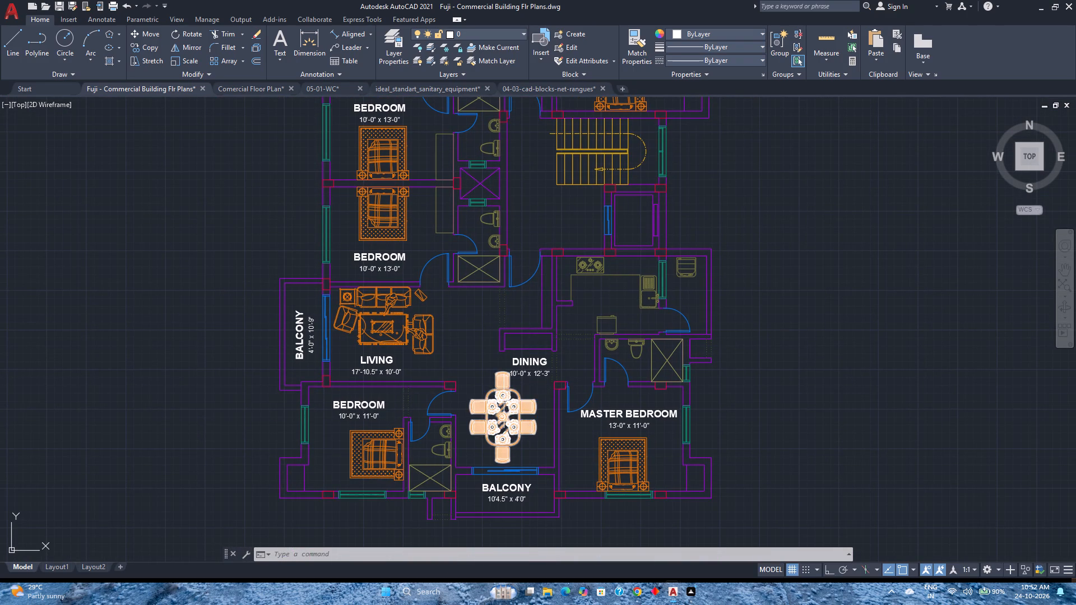
pyautogui.moveTo(493, 402); pyautogui.dragTo(505, 366, button='middle')
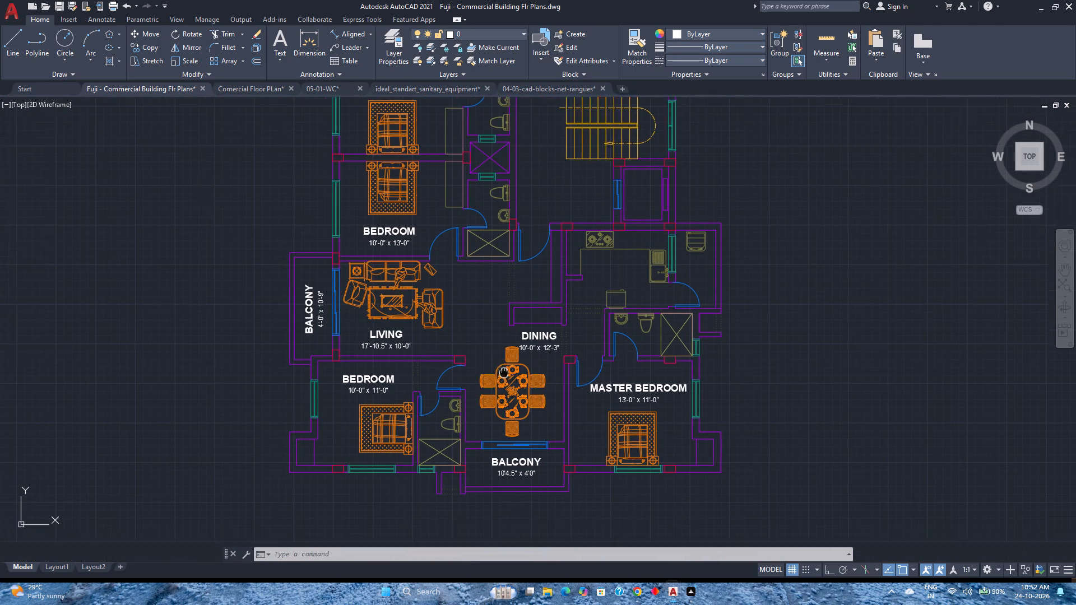
pyautogui.moveTo(505, 366); pyautogui.dragTo(474, 375, button='middle')
pyautogui.middleClick(474, 375)
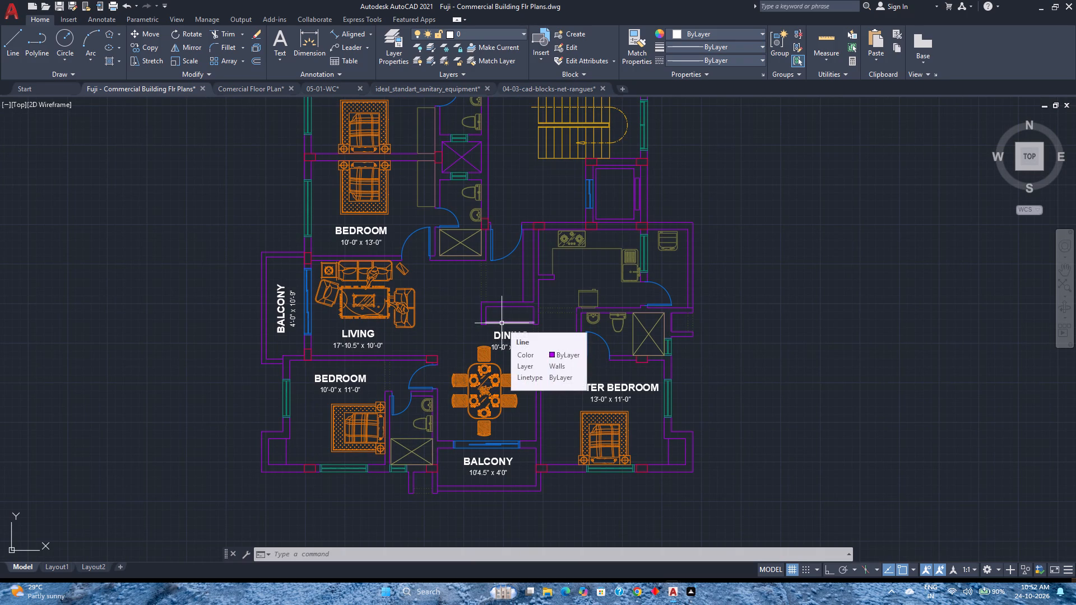
pyautogui.moveTo(655, 283); pyautogui.dragTo(649, 421, button='middle')
pyautogui.scroll(-1, 619, 351)
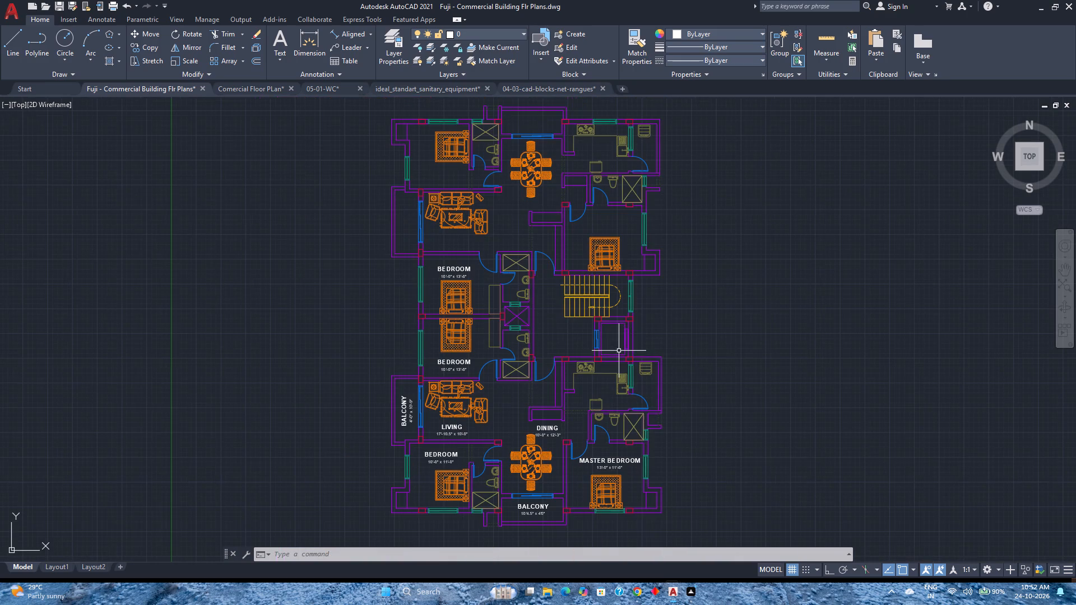
pyautogui.scroll(2, 610, 343)
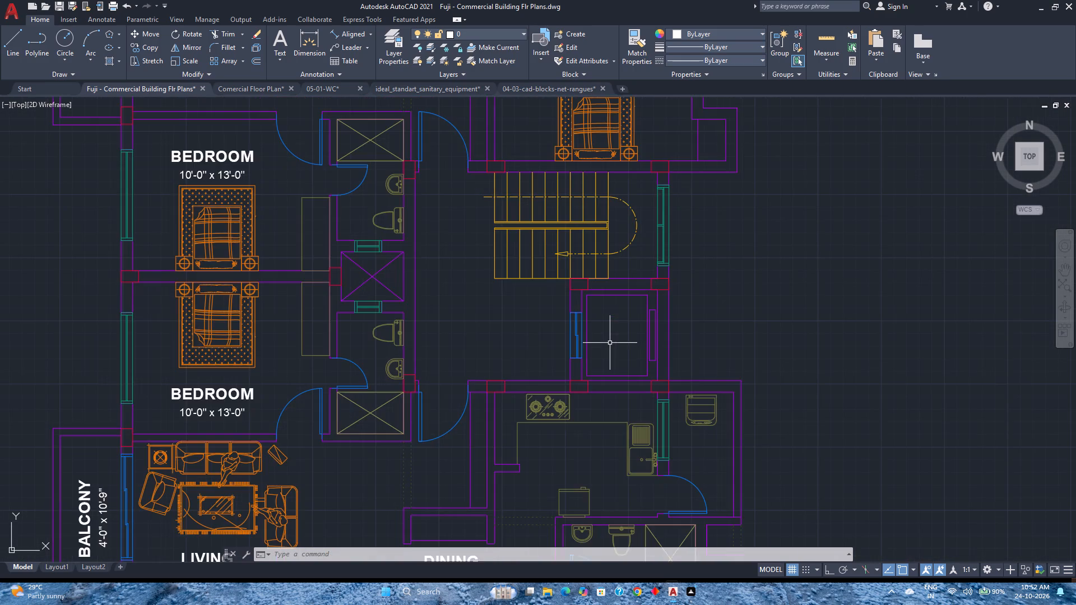
pyautogui.scroll(-2, 610, 343)
pyautogui.scroll(1, 610, 343)
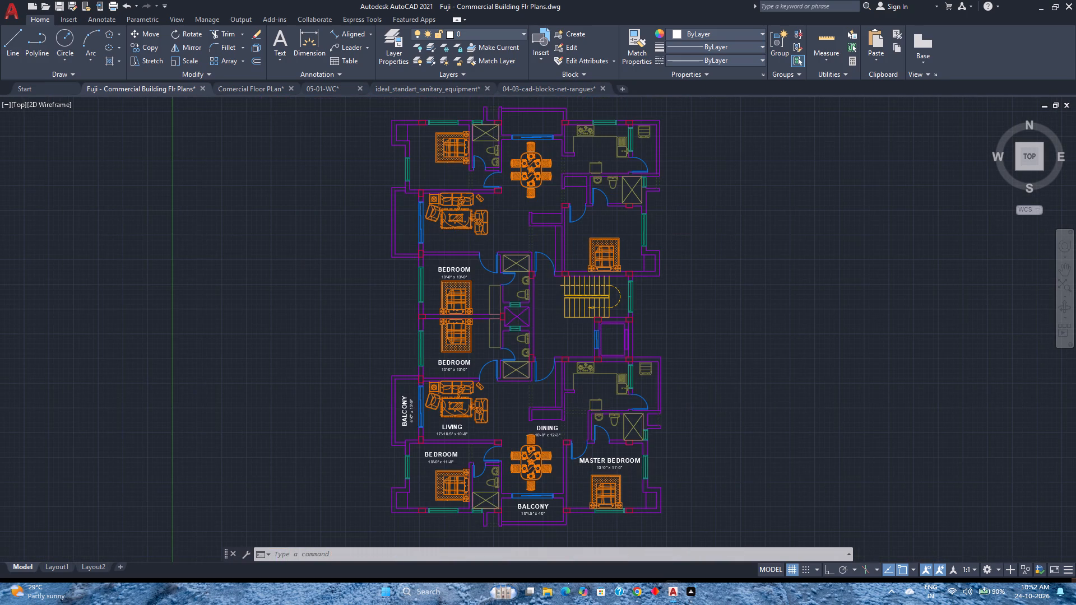
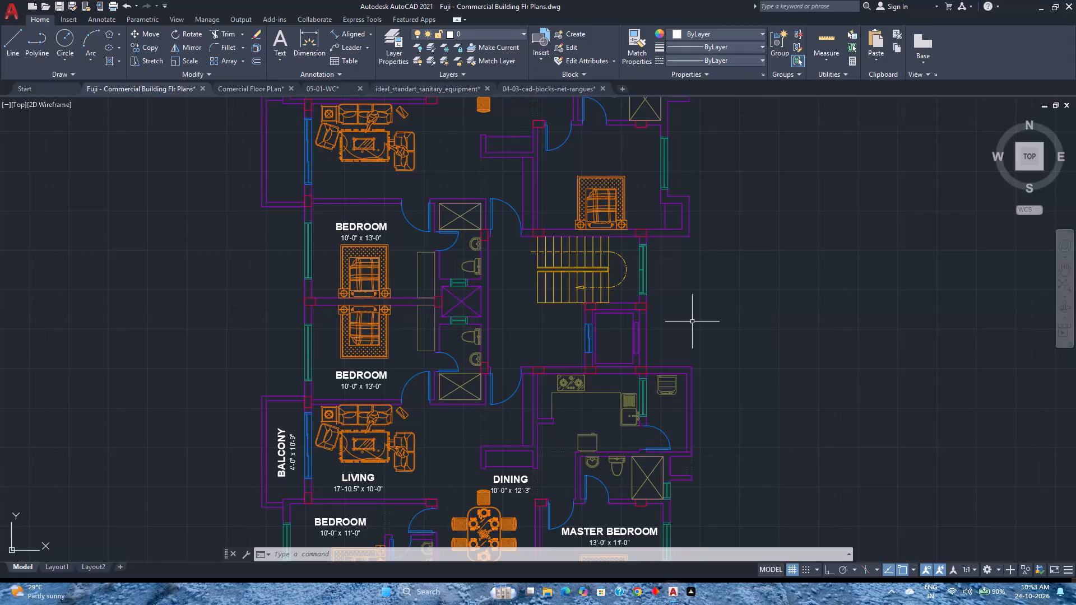
# Examine the lower apartment's kitchen, toilets, entrance area and the stair and lift zone for spaces without labels.
pyautogui.scroll(-2, 692, 322)
pyautogui.scroll(2, 692, 322)
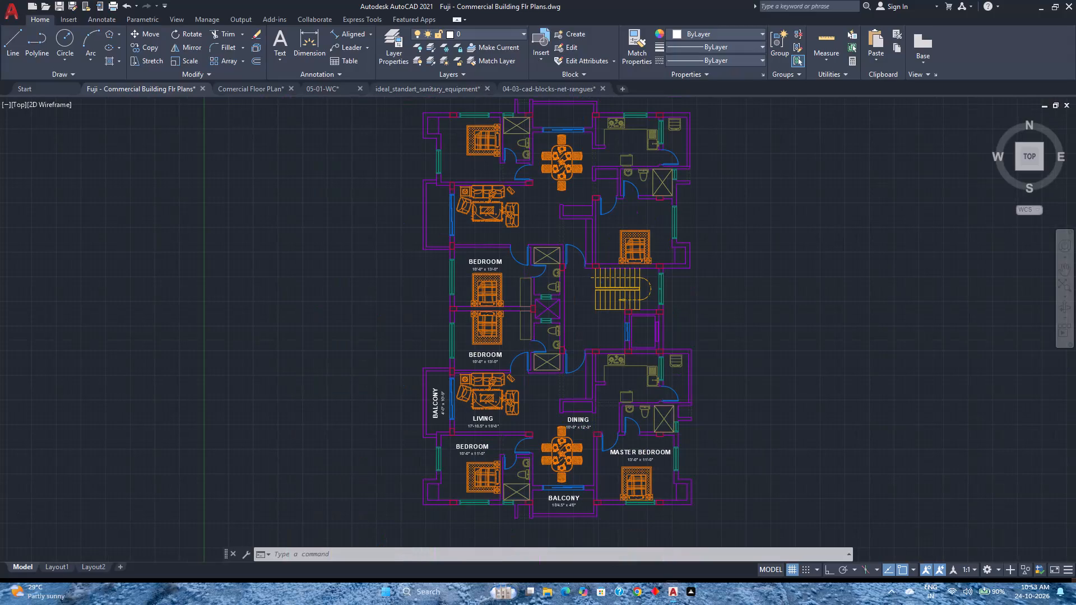
pyautogui.scroll(-1, 692, 322)
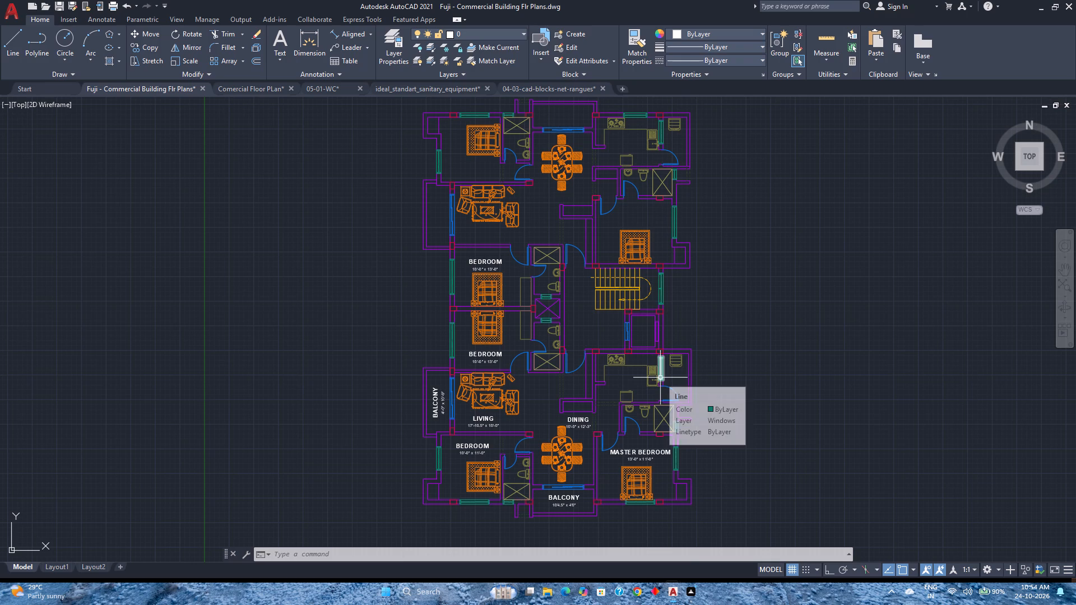
pyautogui.scroll(-1, 660, 378)
pyautogui.scroll(3, 659, 382)
pyautogui.moveTo(659, 378); pyautogui.dragTo(676, 406, button='middle')
pyautogui.middleClick(676, 406)
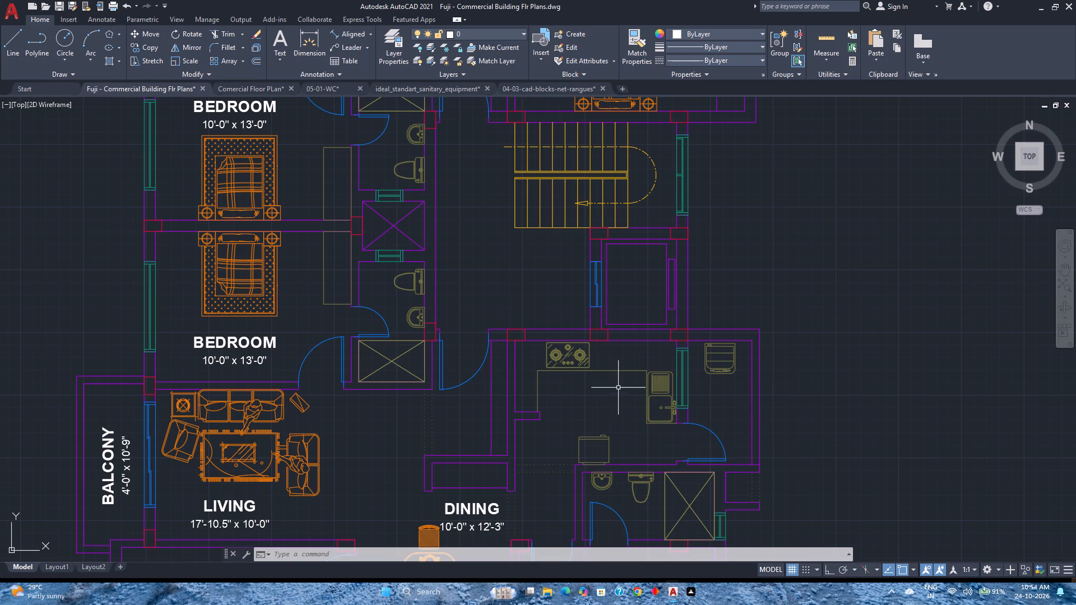
pyautogui.moveTo(658, 434); pyautogui.dragTo(663, 373, button='middle')
pyautogui.middleClick(663, 373)
pyautogui.scroll(-1, 659, 377)
pyautogui.moveTo(663, 427); pyautogui.dragTo(622, 324, button='middle')
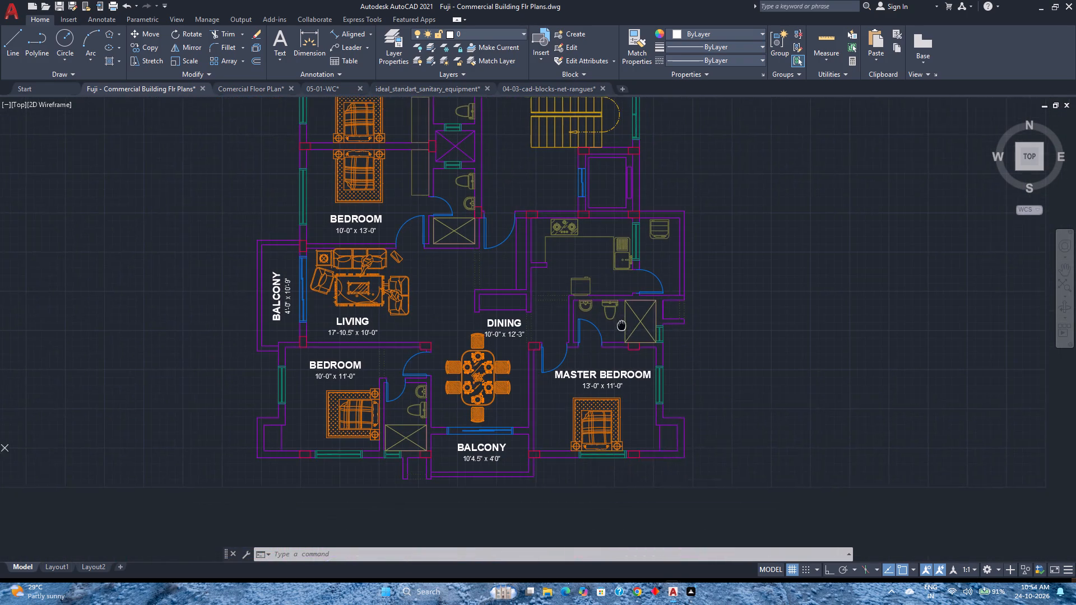
pyautogui.moveTo(622, 324); pyautogui.dragTo(621, 321, button='middle')
pyautogui.middleClick(621, 321)
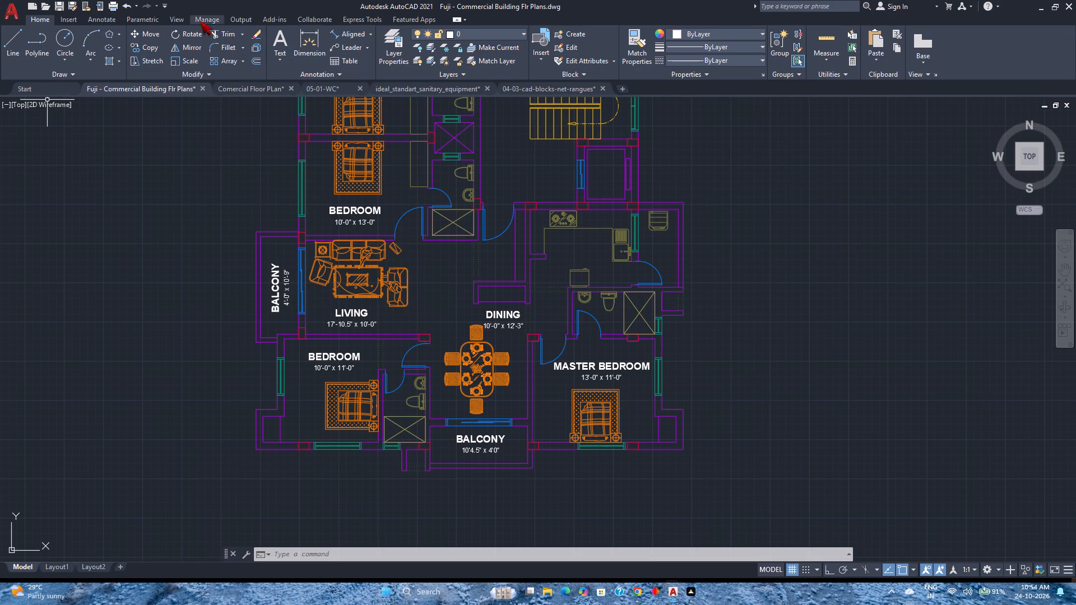
# Create a multiline text label reading FOYER in bold at 6.5" height, in the entrance area north of the DINING label.
pyautogui.click(284, 34)
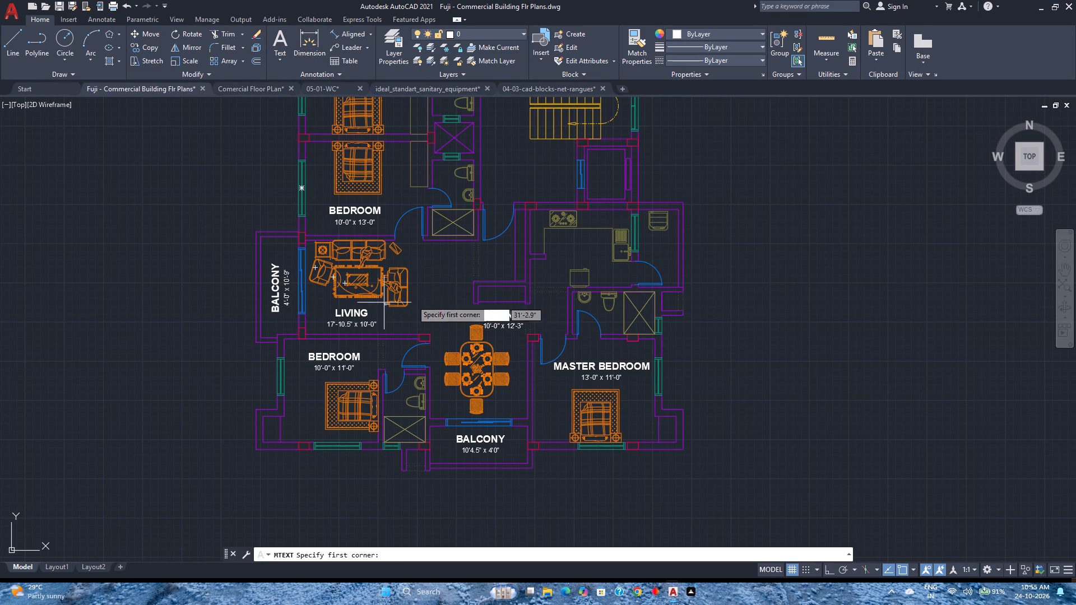
pyautogui.scroll(3, 495, 268)
pyautogui.click(445, 206)
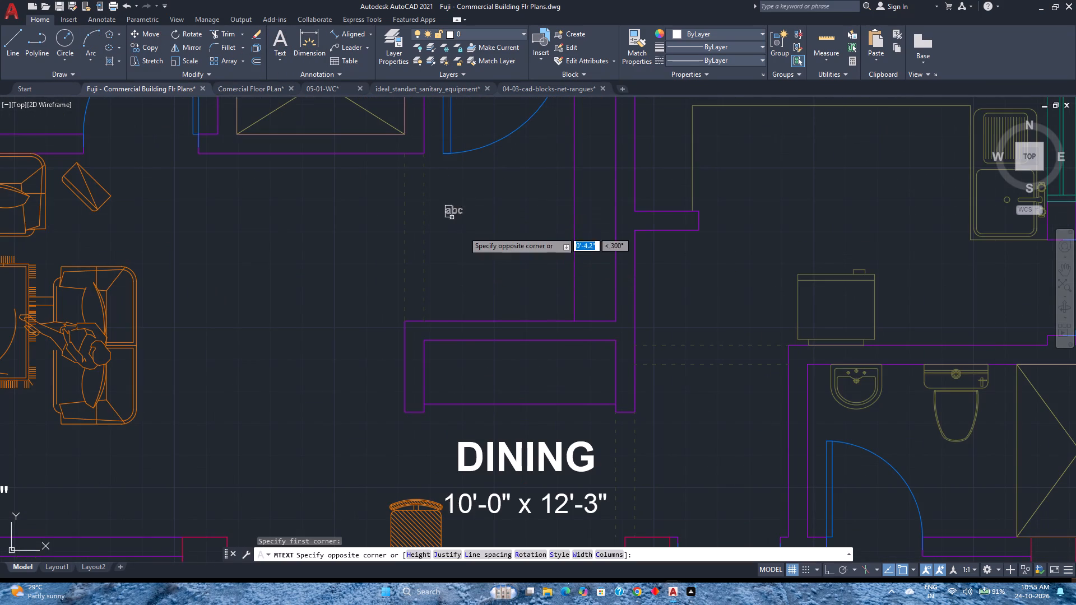
pyautogui.click(564, 253)
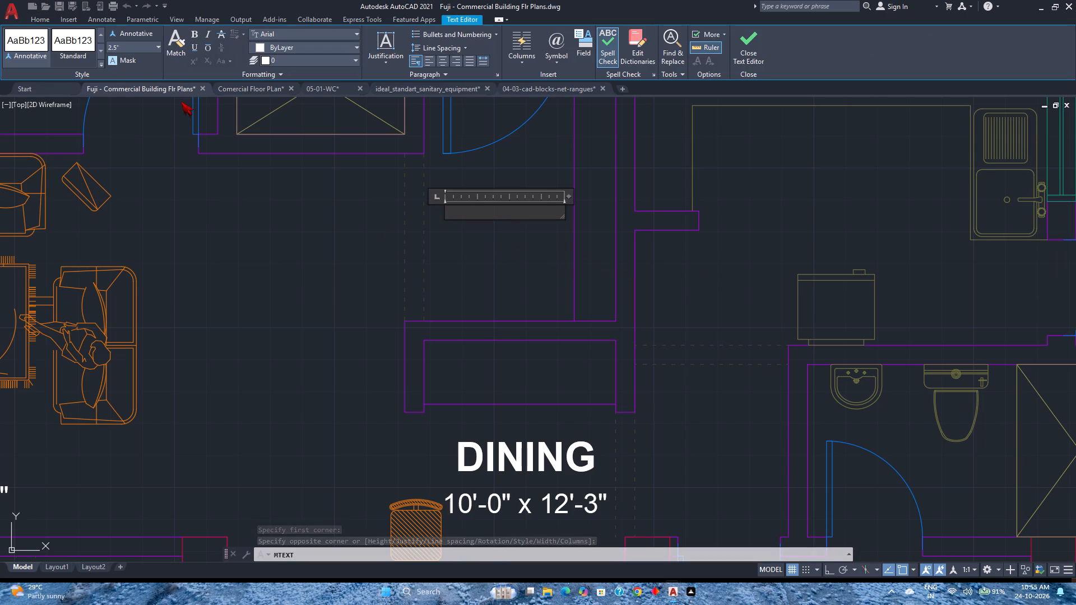
pyautogui.click(132, 47)
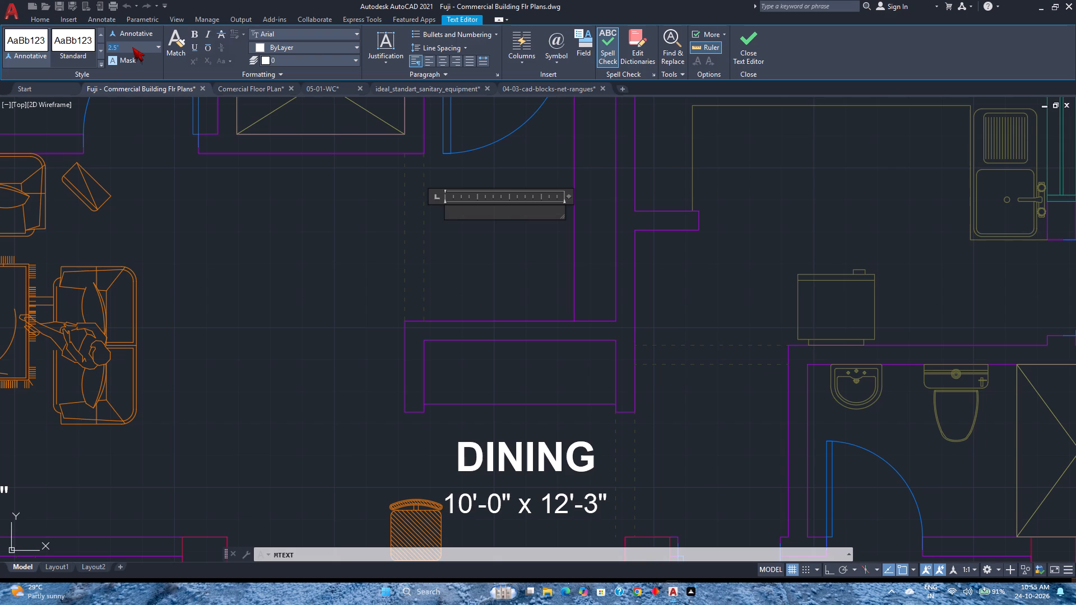
pyautogui.write('6.')
pyautogui.write('5"')
pyautogui.press('Return')
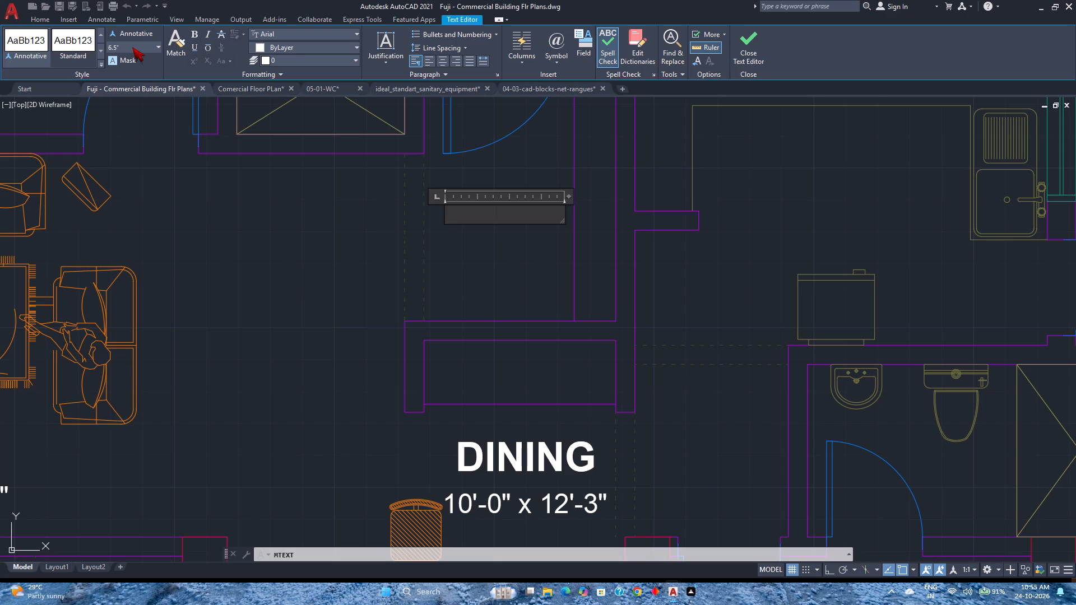
pyautogui.hotkey('ctrl', 'b')
pyautogui.write('fOYER')
pyautogui.press('Left')
pyautogui.press('Left')
pyautogui.press('Left')
pyautogui.press('Left')
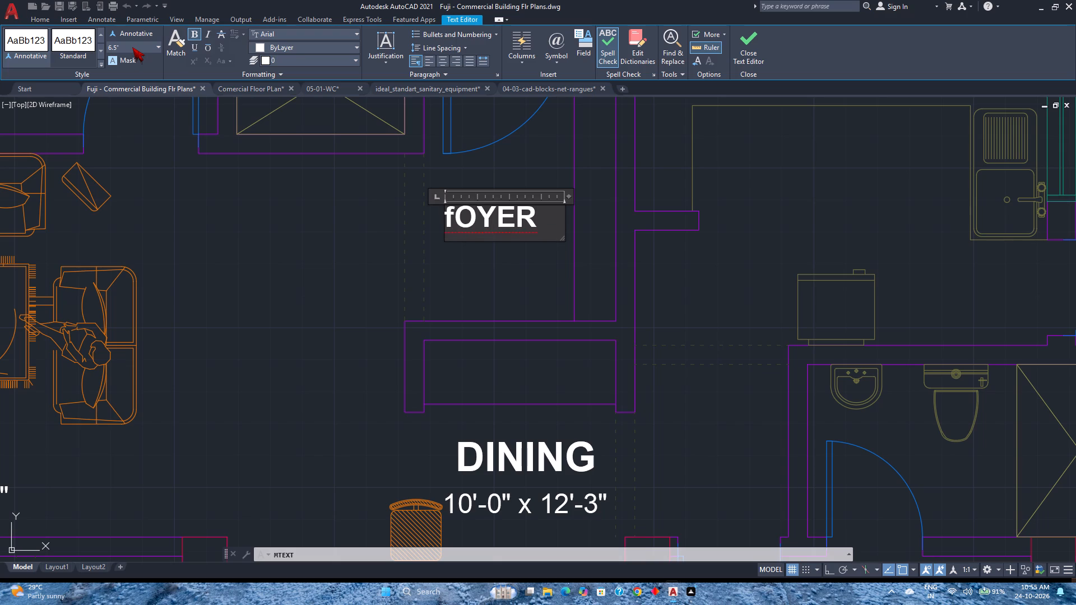
pyautogui.press('BackSpace')
pyautogui.press('f')
pyautogui.press('Right')
pyautogui.press('Right')
pyautogui.press('Right')
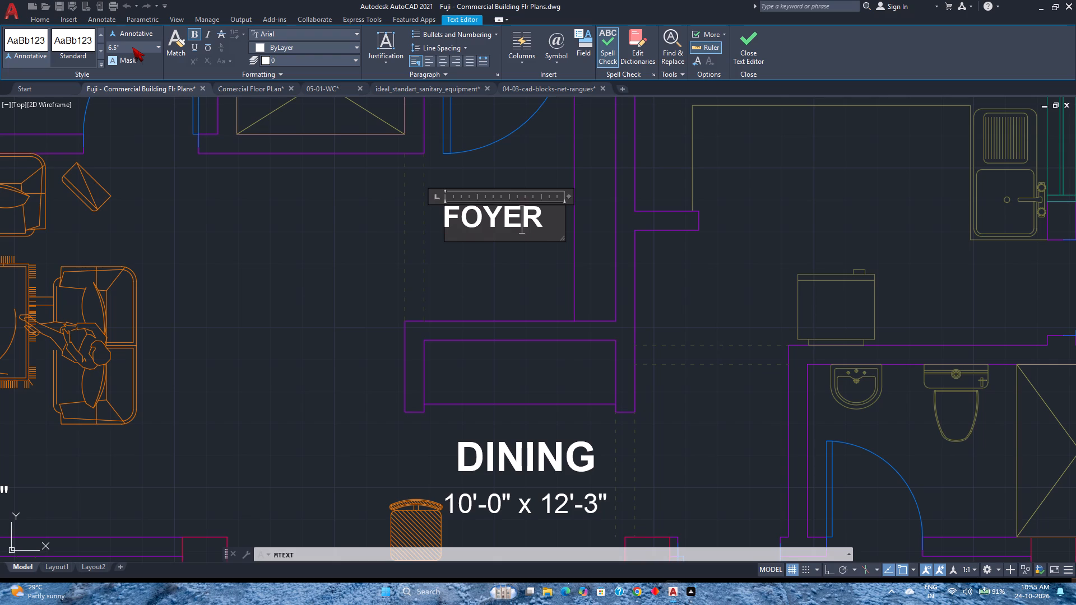
pyautogui.press('Right')
# Add a non-bold size line reading 5'-0" x 7'-7.5" under FOYER.
pyautogui.press('Return')
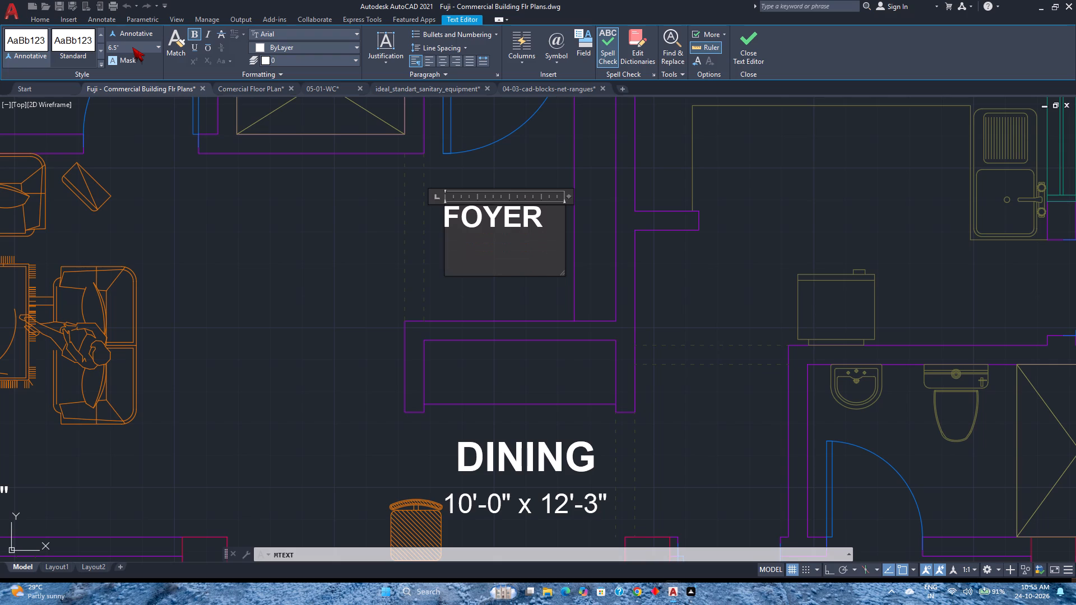
pyautogui.write('5\'0"')
pyautogui.press('Left')
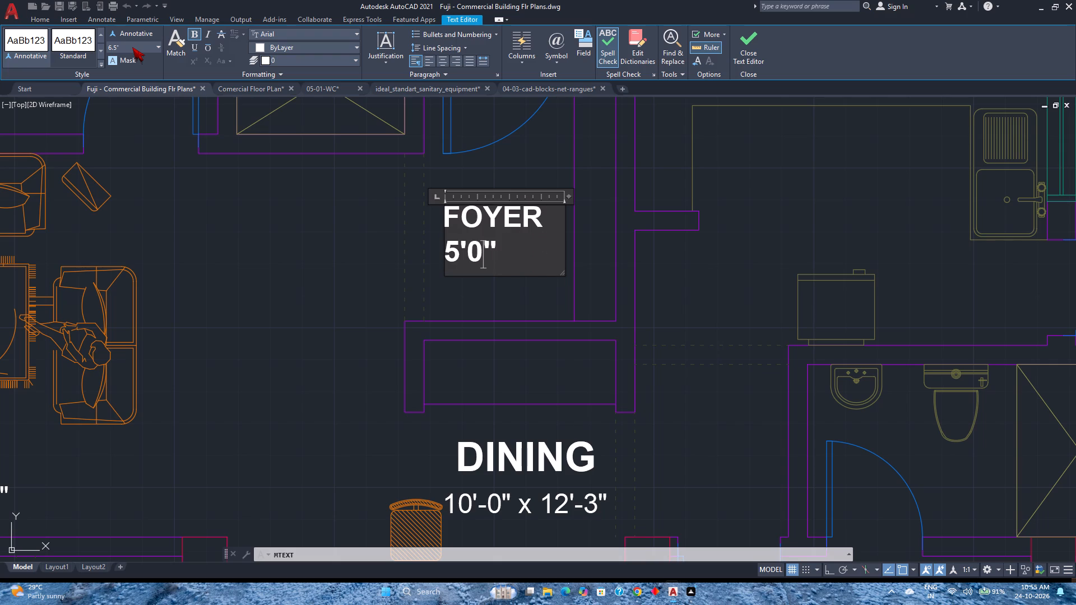
pyautogui.press('Right')
pyautogui.press('BackSpace')
pyautogui.press('BackSpace')
pyautogui.press('BackSpace')
pyautogui.press('BackSpace')
pyautogui.hotkey('ctrl', 'b')
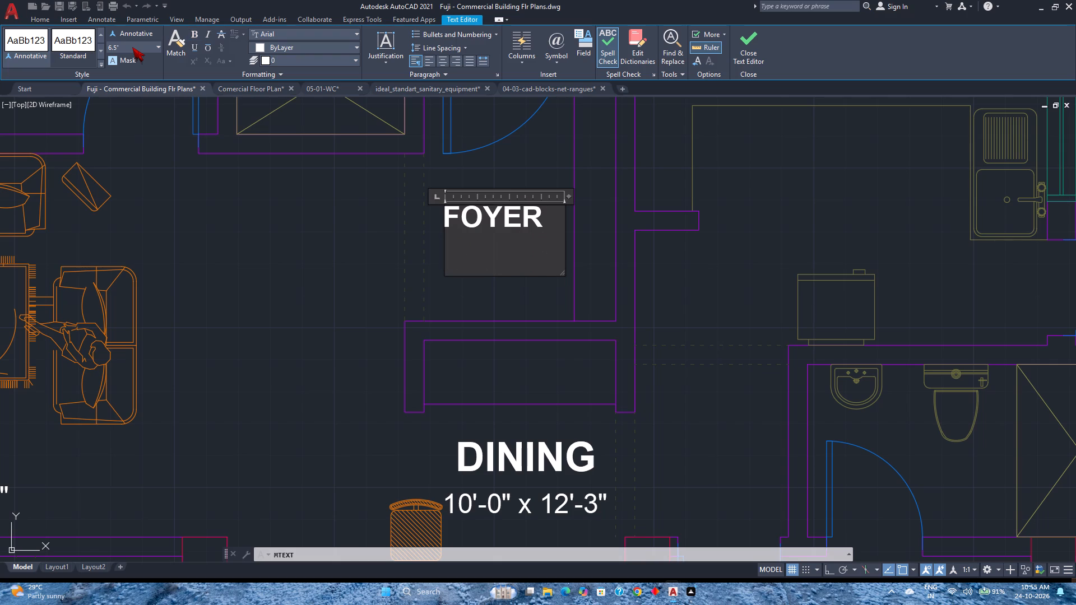
pyautogui.write('5-')
pyautogui.press('BackSpace')
pyautogui.press("'")
pyautogui.write('-0" X')
pyautogui.press('BackSpace')
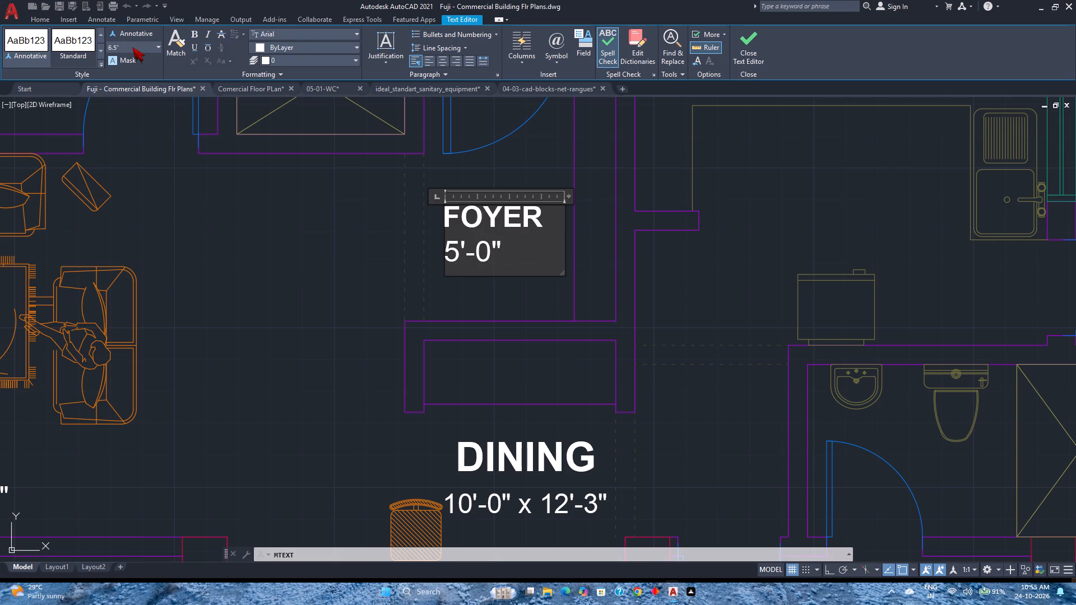
pyautogui.write('x')
pyautogui.press('space')
pyautogui.write("7'")
pyautogui.press('-')
pyautogui.write('7.5"')
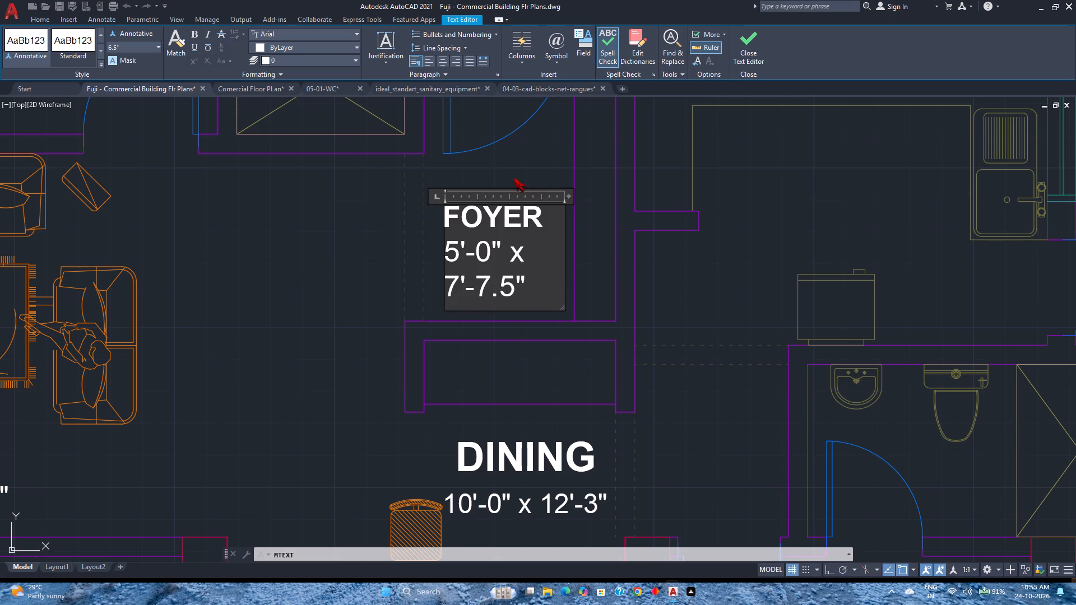
# Widen the FOYER label's text frame so the size fits on one line, center both lines, and finish editing.
pyautogui.click(572, 198)
pyautogui.moveTo(567, 198); pyautogui.dragTo(615, 198)
pyautogui.hotkey('ctrl', 'a')
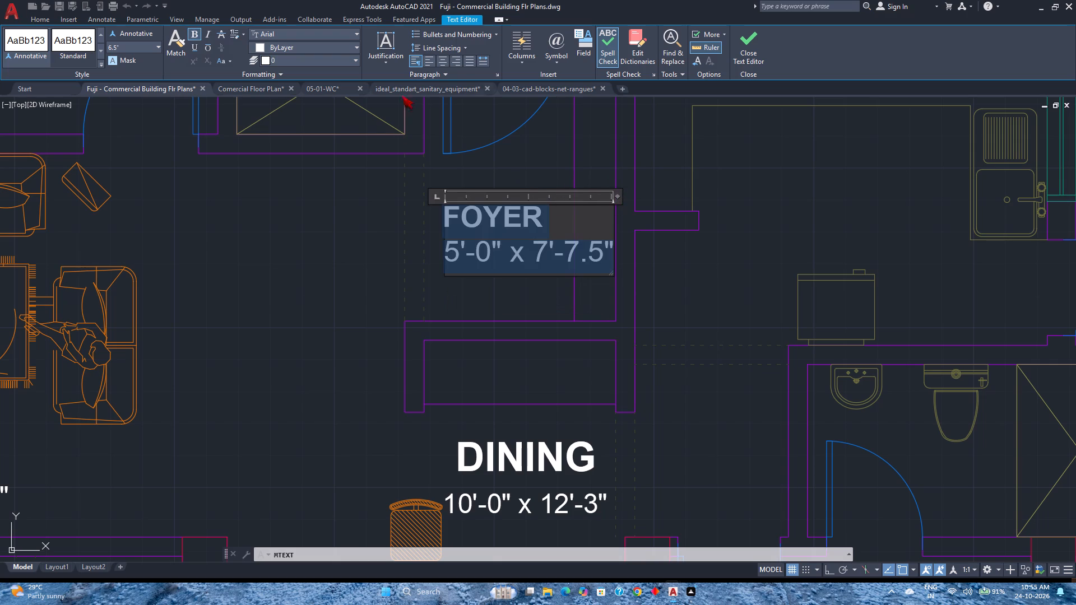
pyautogui.click(444, 64)
pyautogui.click(738, 59)
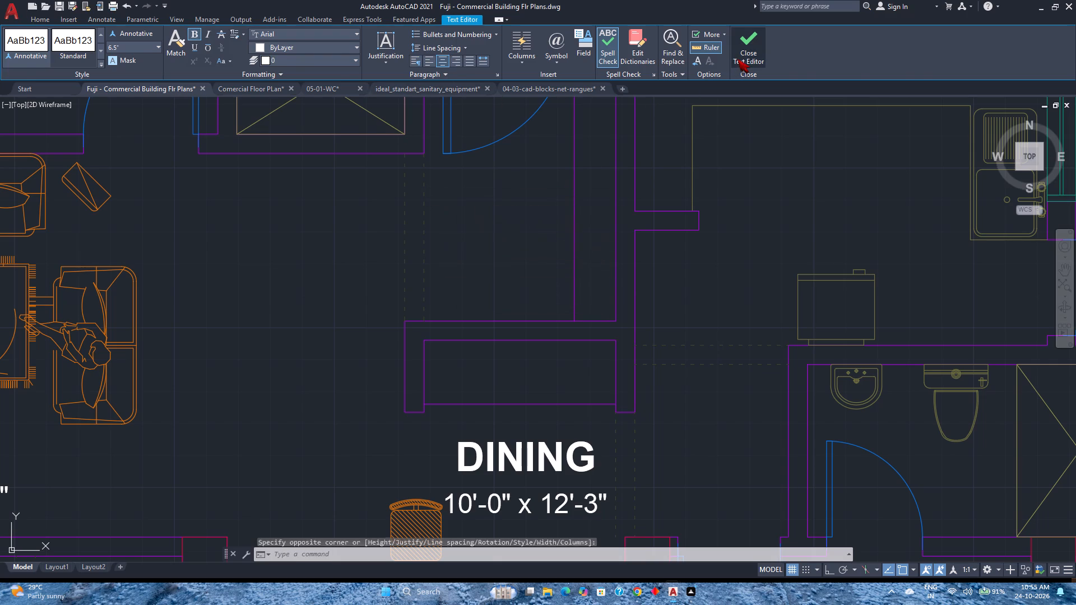
# Reopen the FOYER label and set the text height of its size line to 5".
pyautogui.doubleClick(560, 218)
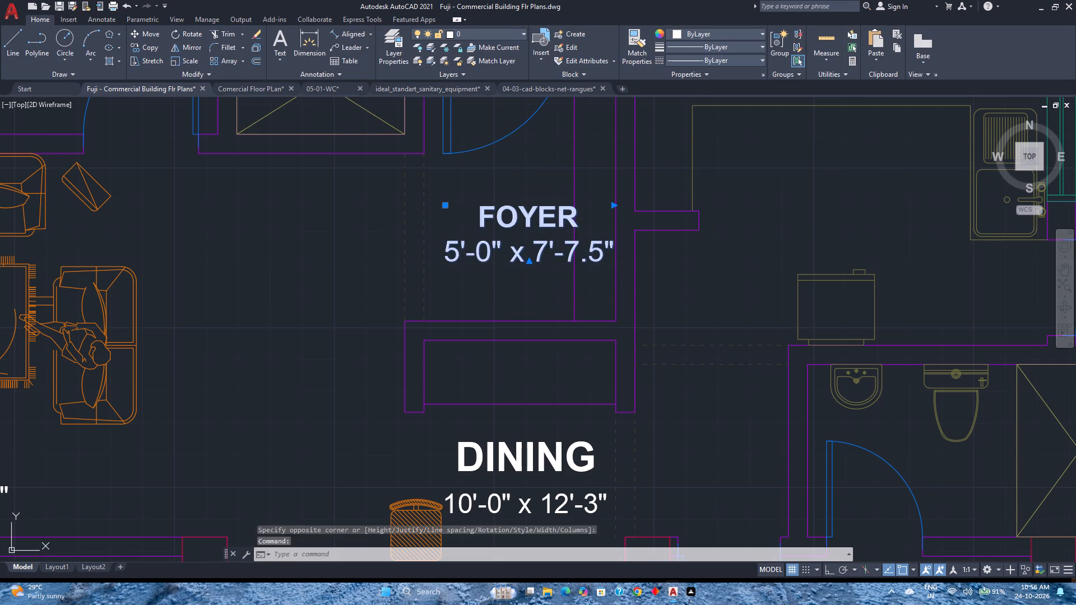
pyautogui.click(609, 249)
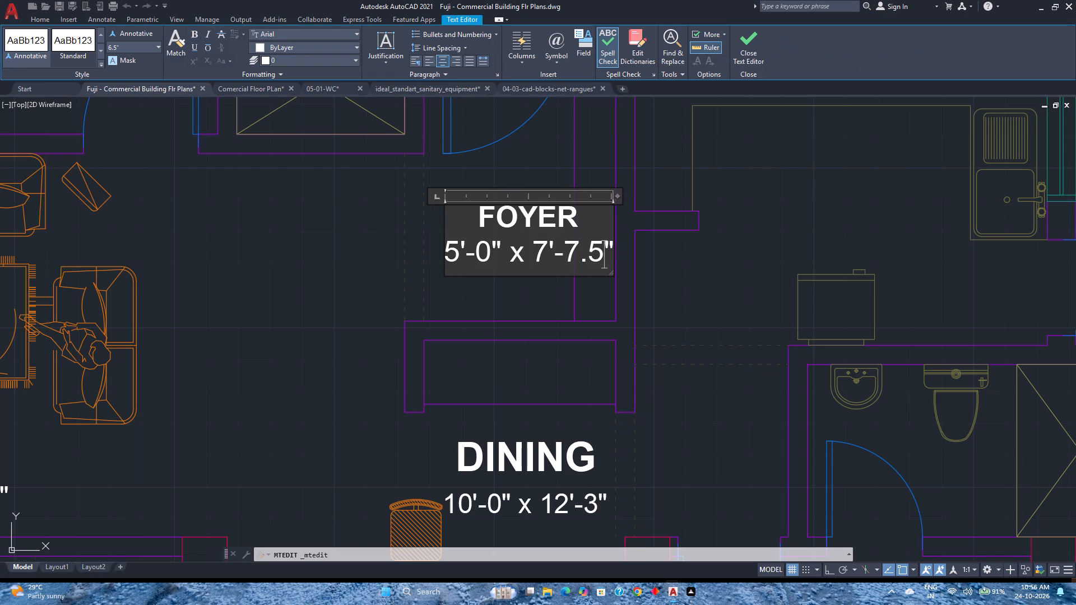
pyautogui.press('Right')
pyautogui.press('Right')
pyautogui.hotkey('ctrl', 'shift', 'Left')
pyautogui.hotkey('ctrl', 'shift', 'Left')
pyautogui.hotkey('ctrl', 'shift', 'Left')
pyautogui.hotkey('ctrl', 'shift', 'Left')
pyautogui.hotkey('ctrl', 'shift', 'Left')
pyautogui.hotkey('ctrl', 'shift', 'Left')
pyautogui.hotkey('ctrl', 'shift', 'Left')
pyautogui.hotkey('ctrl', 'shift', 'Left')
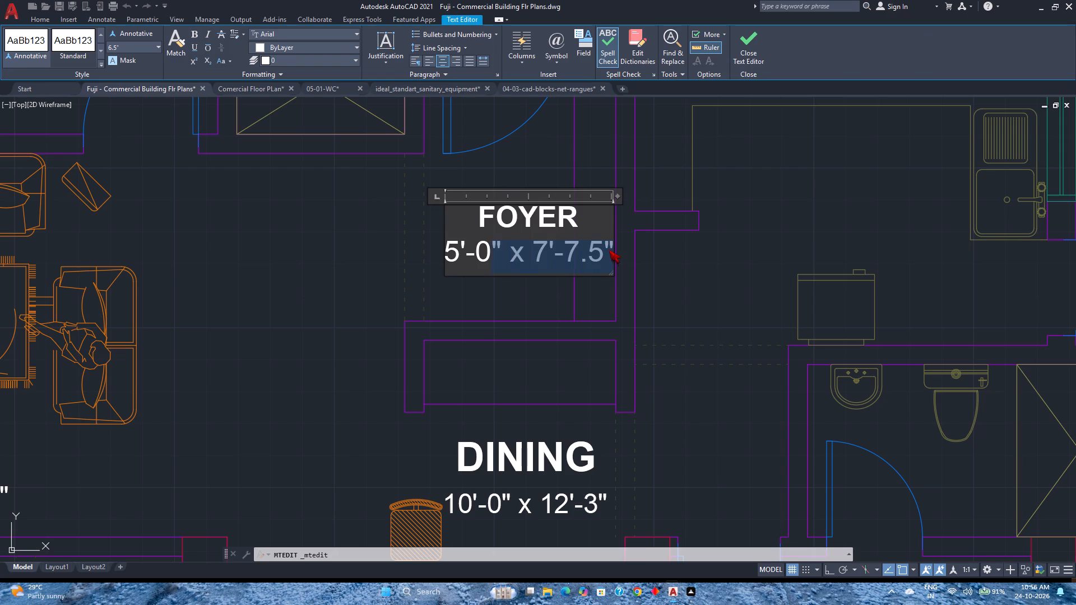
pyautogui.hotkey('ctrl', 'shift', 'Left')
pyautogui.hotkey('ctrl', 'shift', 'Left')
pyautogui.hotkey('ctrl', 'shift', 'Left')
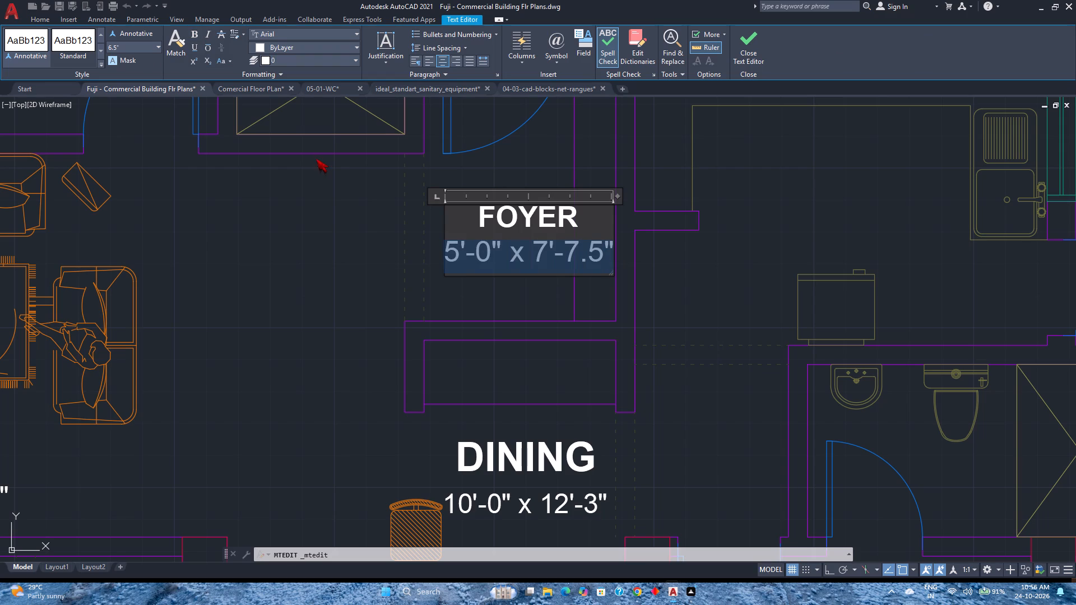
pyautogui.click(131, 48)
pyautogui.write('5"')
pyautogui.press('Return')
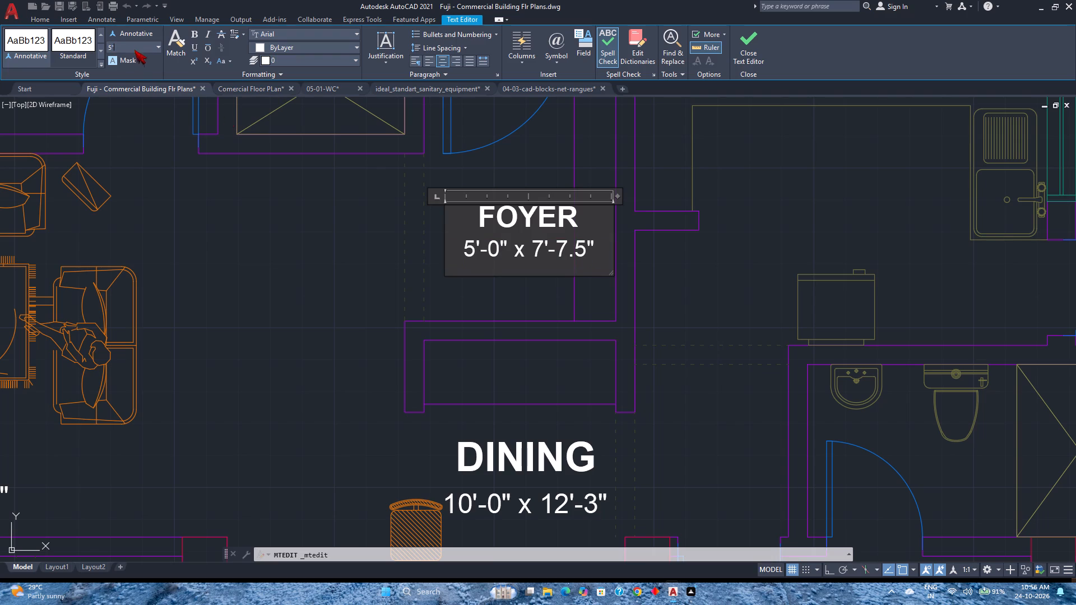
# Narrow the FOYER label's text frame to fit closely around its size line and finish editing.
pyautogui.moveTo(615, 196); pyautogui.dragTo(607, 197)
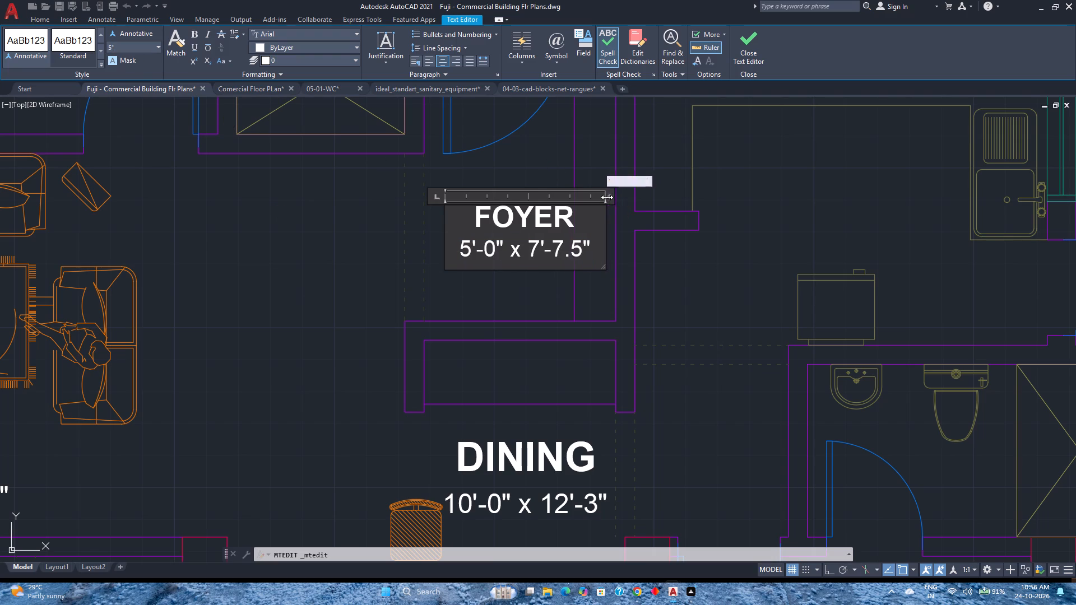
pyautogui.moveTo(607, 197); pyautogui.dragTo(582, 201)
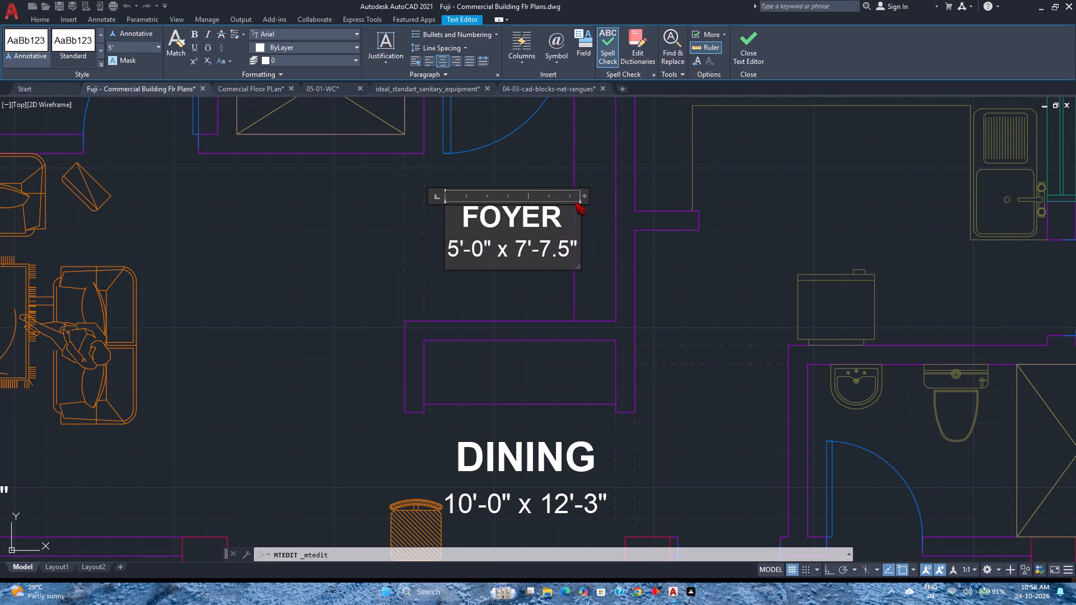
pyautogui.click(750, 63)
# Shift the FOYER label about 4" toward the living room to adjust its position in the foyer.
pyautogui.click(530, 208)
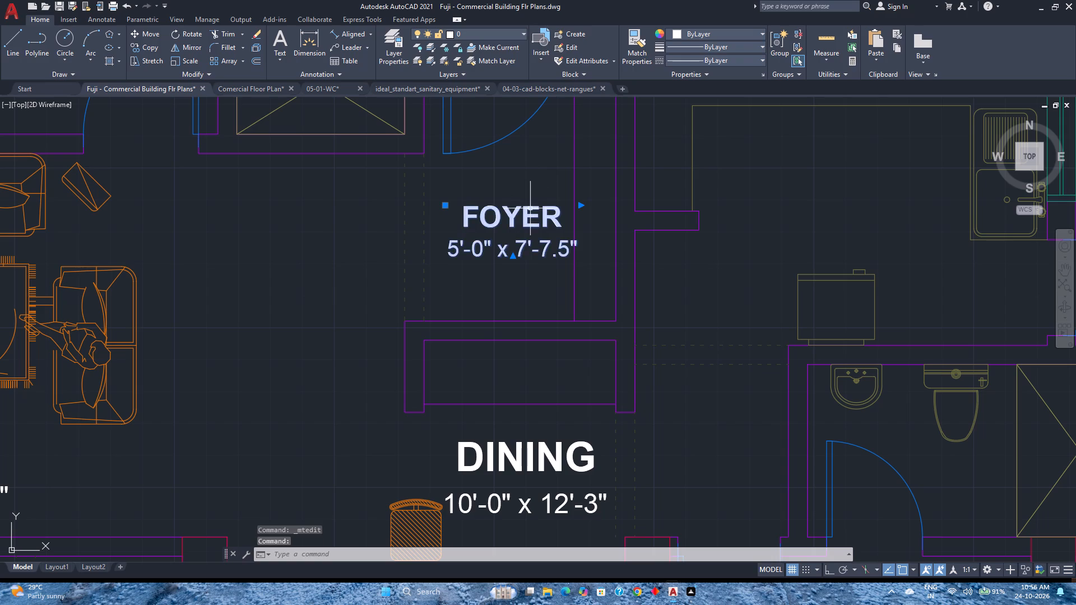
pyautogui.click(448, 206)
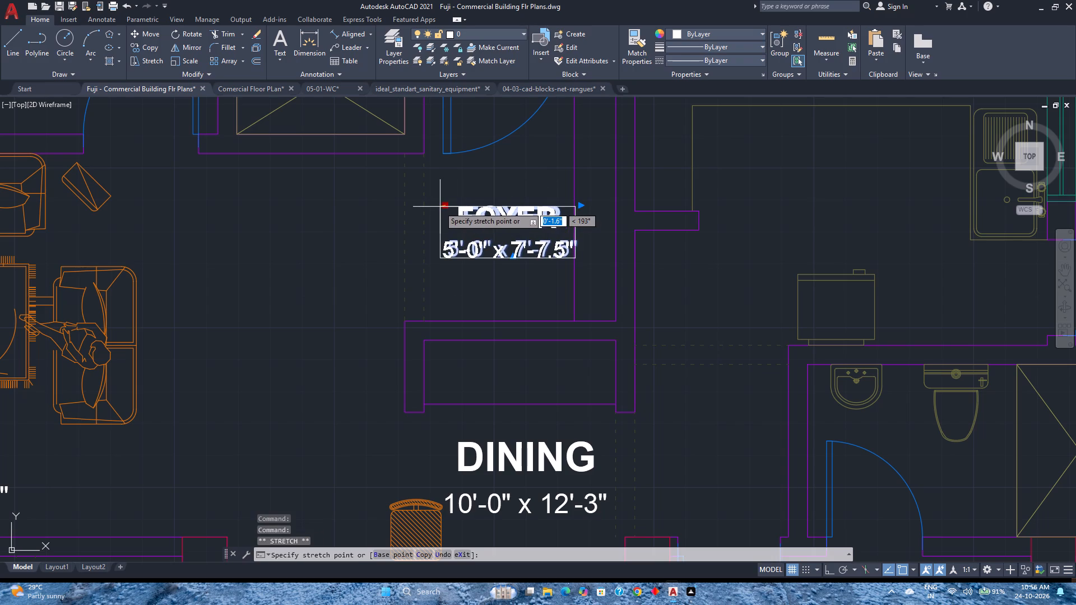
pyautogui.scroll(3, 437, 204)
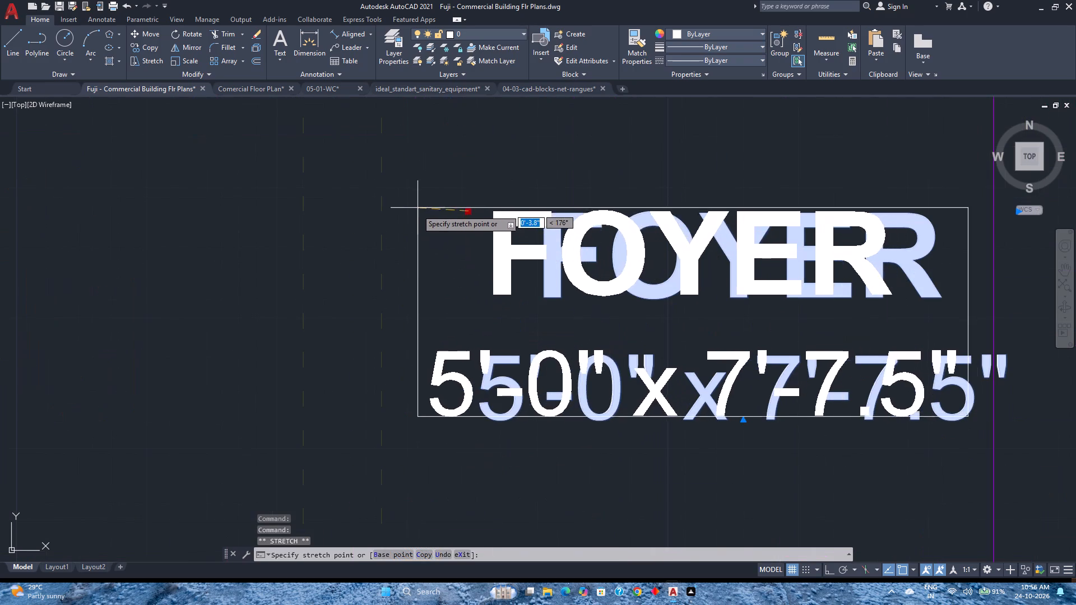
pyautogui.click(417, 212)
pyautogui.scroll(-3, 417, 212)
pyautogui.press('Escape')
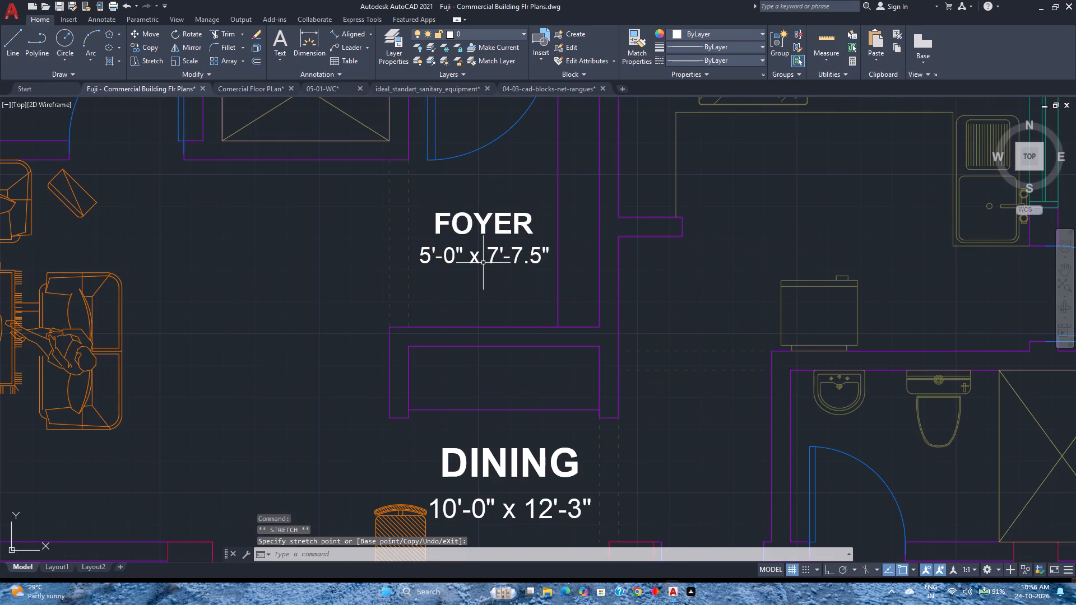
# Save the floor plan drawing.
pyautogui.scroll(-2, 483, 263)
pyautogui.moveTo(484, 276); pyautogui.dragTo(515, 238, button='middle')
pyautogui.middleClick(515, 238)
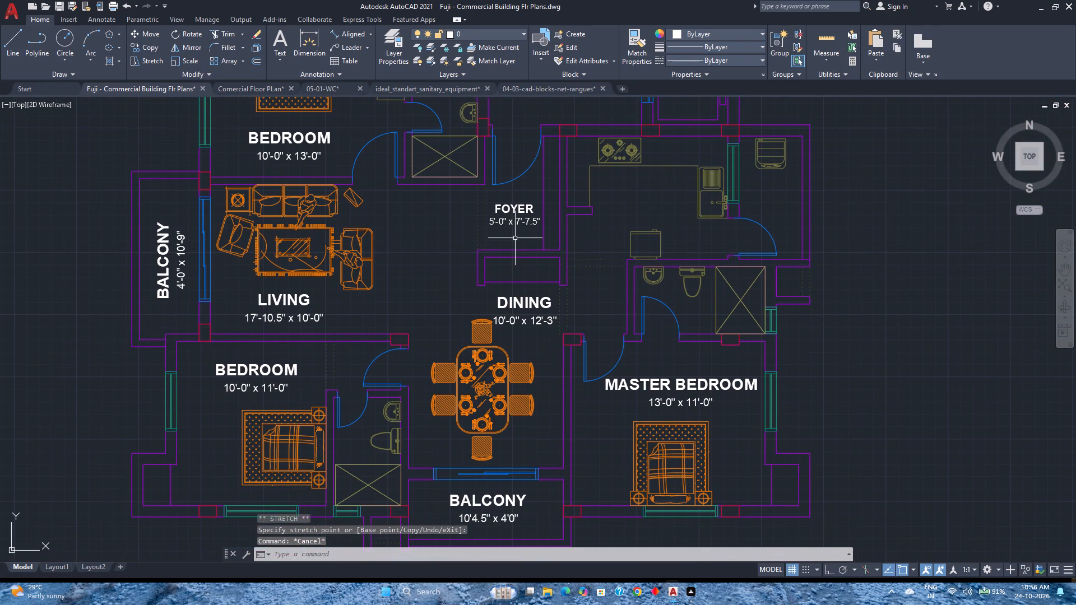
pyautogui.hotkey('ctrl', 's')
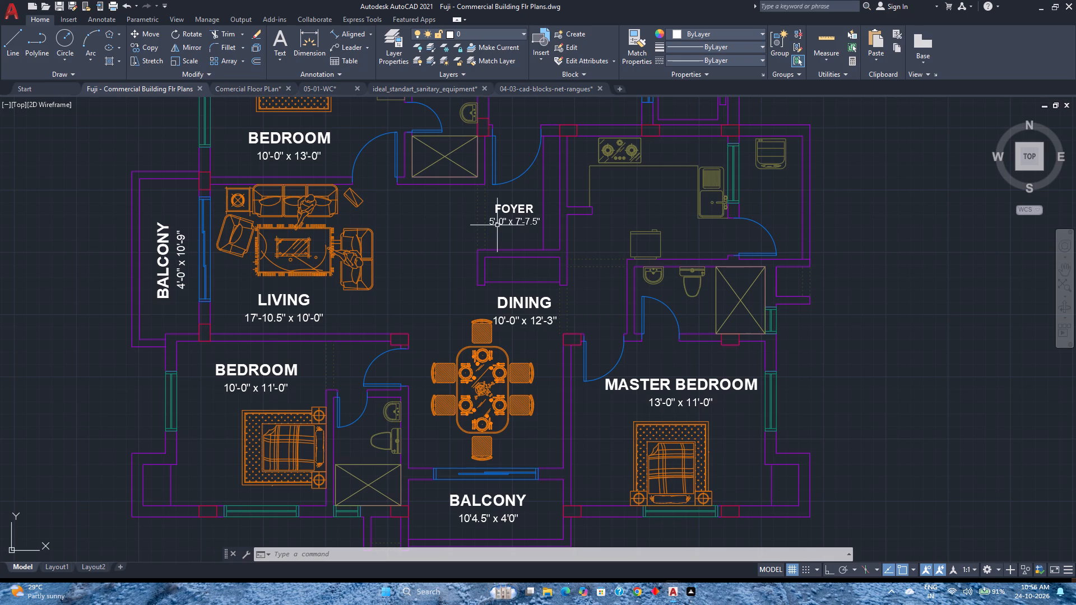
# Copy the FOYER label into the bathroom between the 10'-0" x 11'-0" bedroom and the dining area.
pyautogui.scroll(-1, 438, 181)
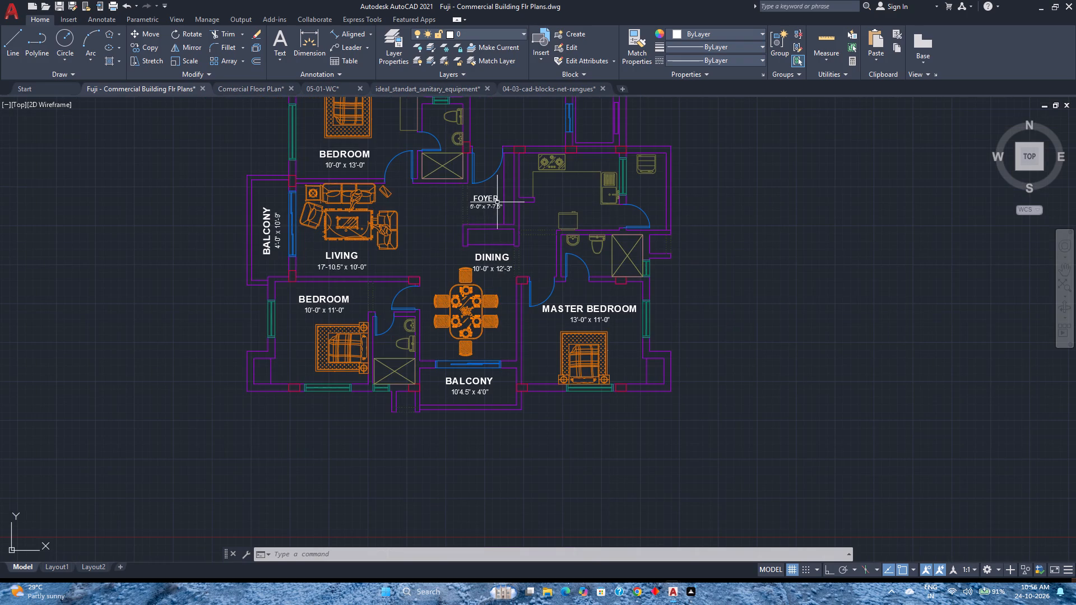
pyautogui.click(487, 199)
pyautogui.scroll(3, 477, 194)
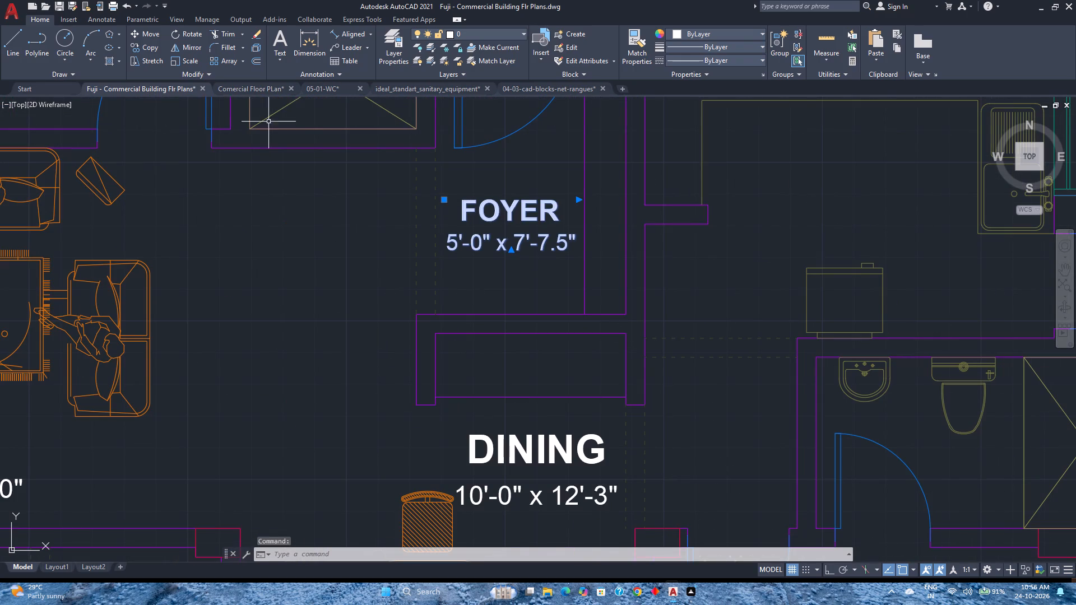
pyautogui.click(138, 53)
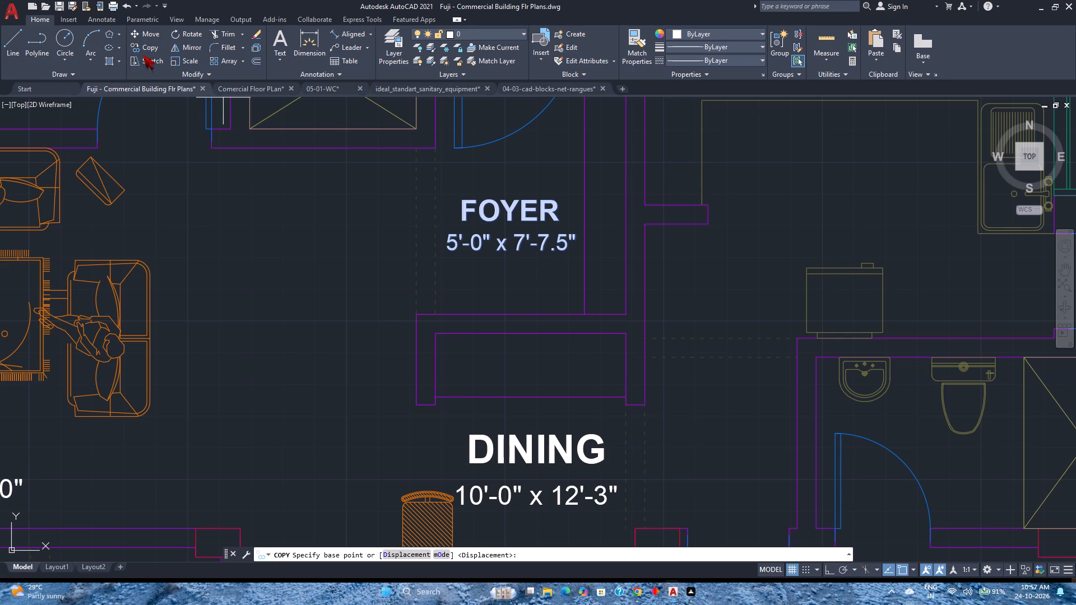
pyautogui.scroll(-1, 149, 57)
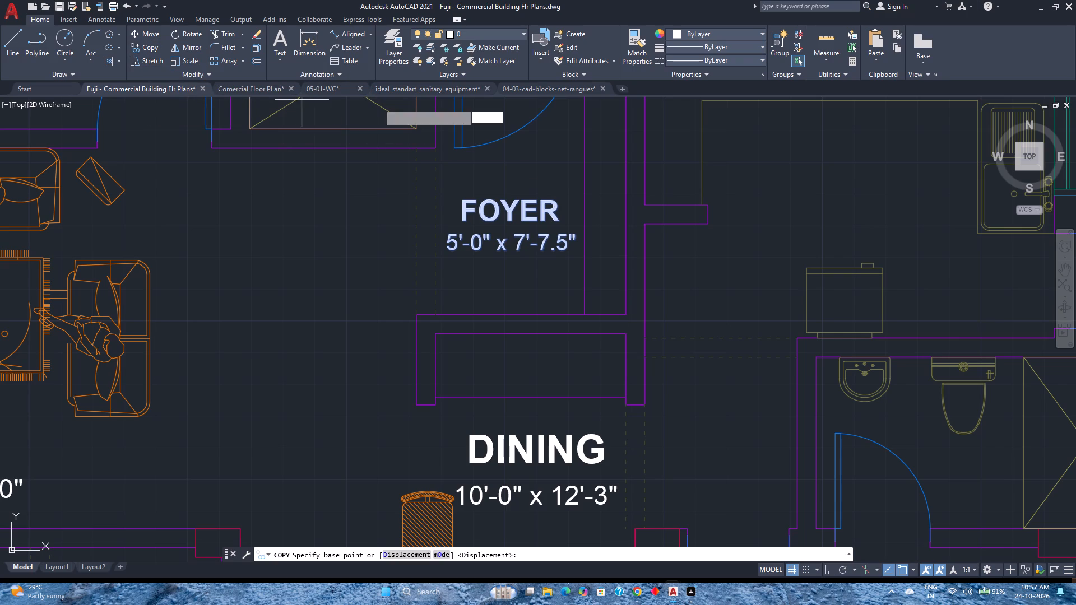
pyautogui.click(464, 203)
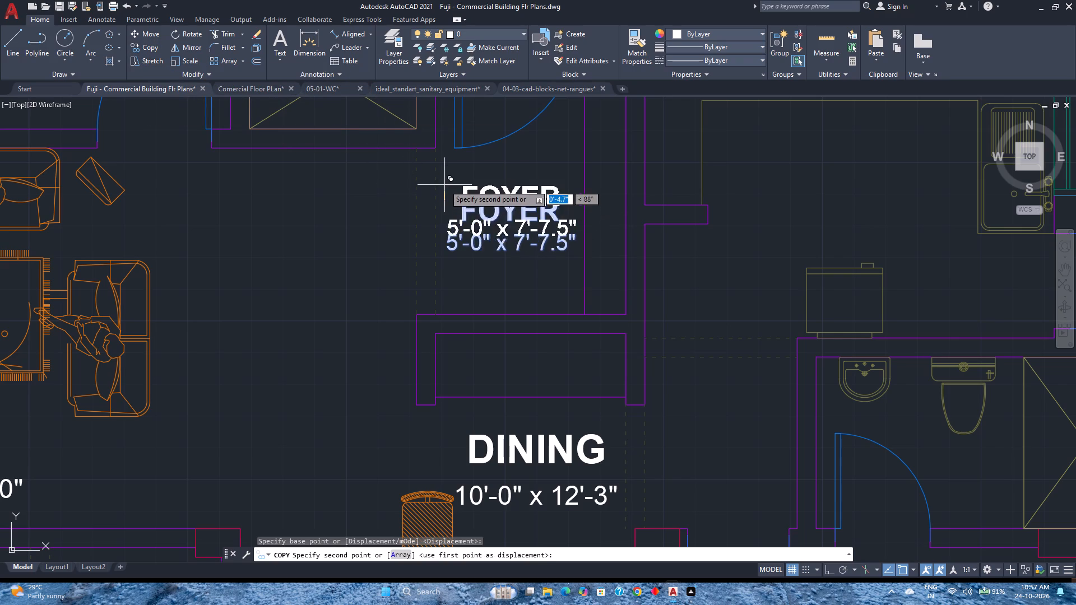
pyautogui.scroll(-2, 444, 187)
pyautogui.scroll(2, 303, 468)
pyautogui.moveTo(310, 468); pyautogui.dragTo(329, 444, button='middle')
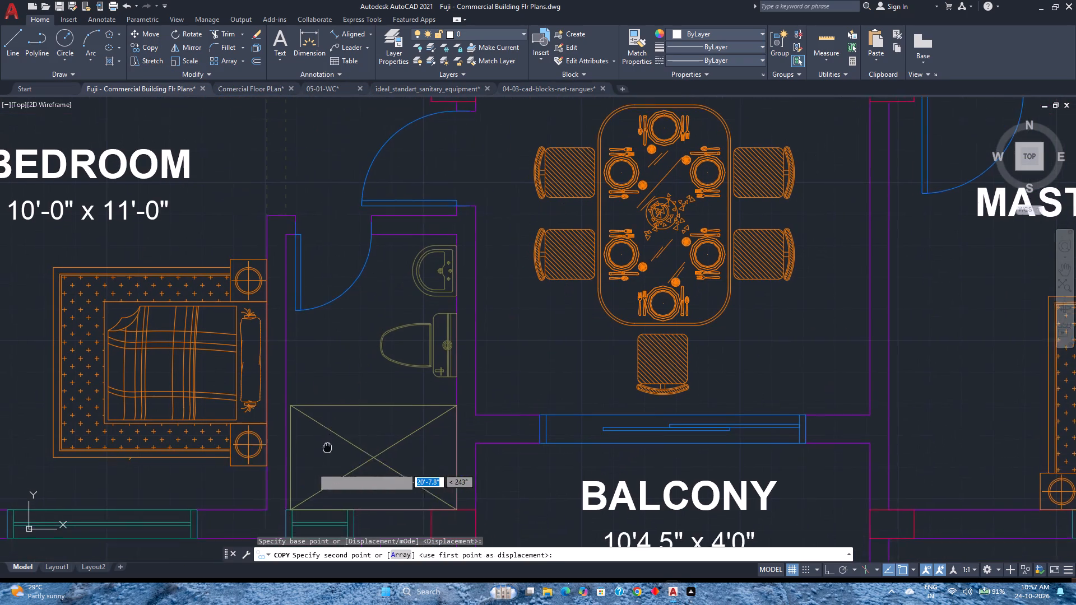
pyautogui.moveTo(329, 444); pyautogui.dragTo(356, 418, button='middle')
pyautogui.middleClick(356, 418)
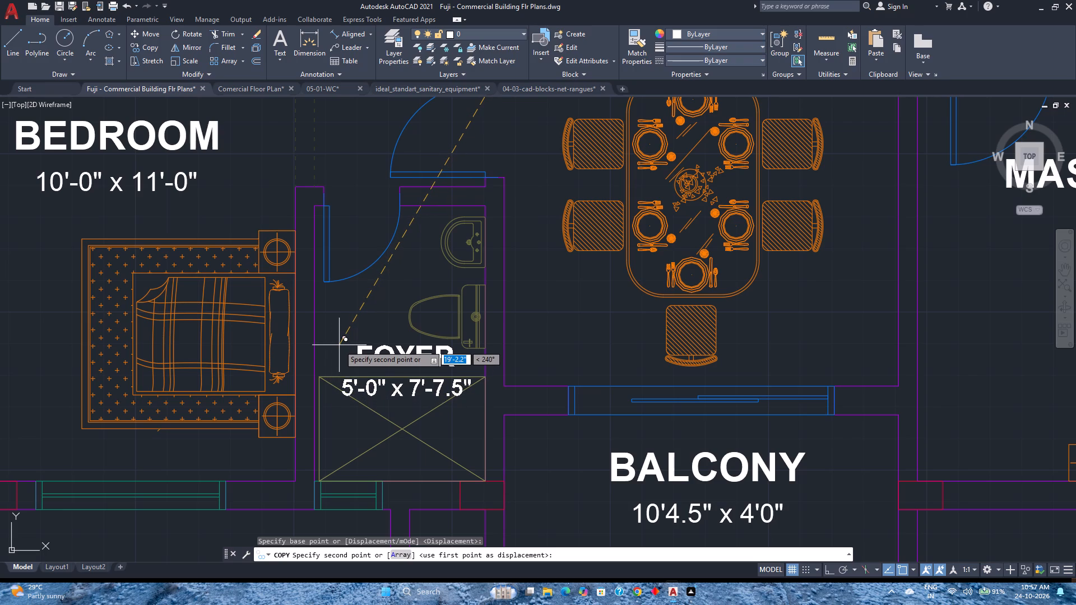
pyautogui.click(339, 345)
pyautogui.scroll(-3, 339, 345)
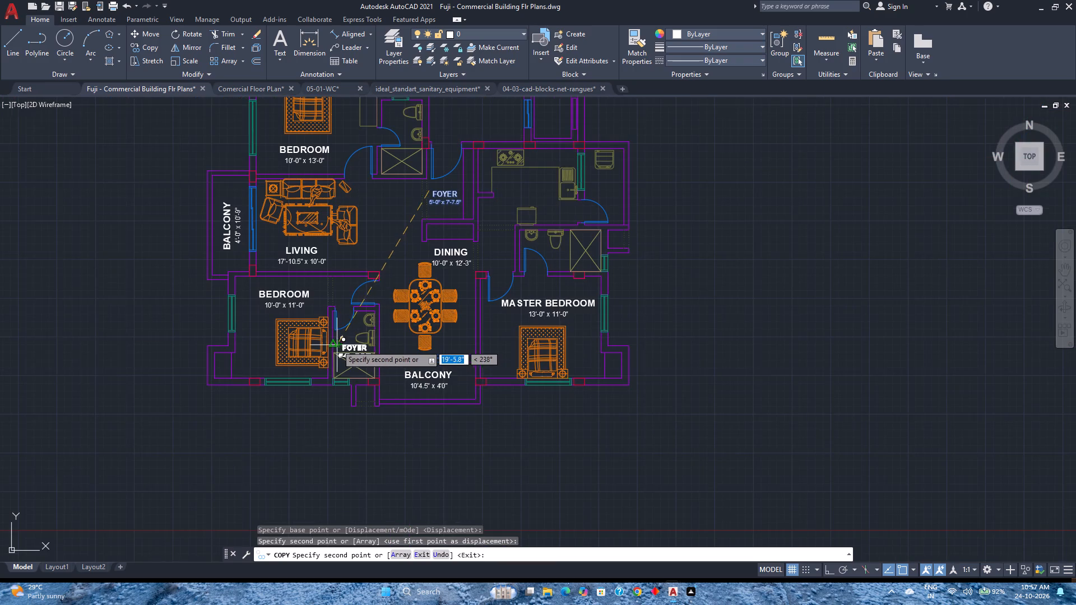
pyautogui.moveTo(337, 345); pyautogui.dragTo(349, 392, button='middle')
pyautogui.middleClick(349, 392)
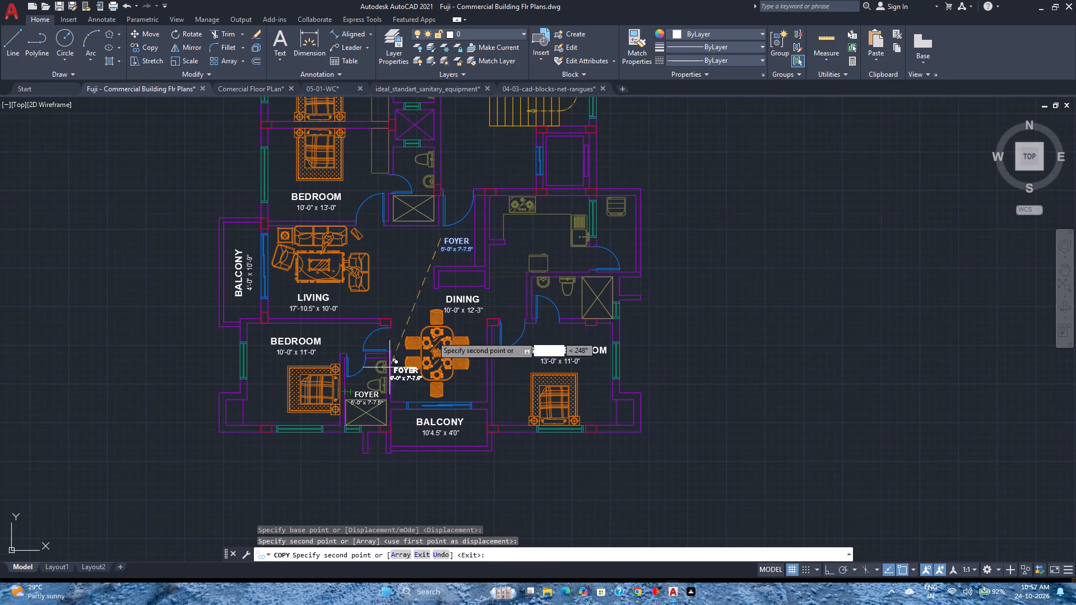
pyautogui.press('Escape')
# Copy the DINING label into the kitchen, placing it below the stove.
pyautogui.click(466, 299)
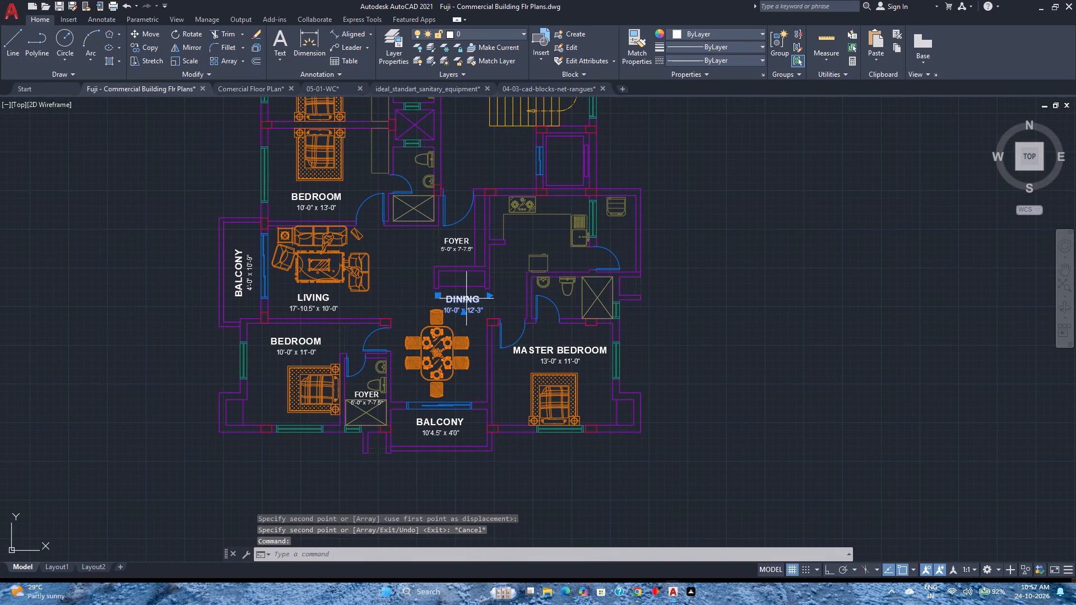
pyautogui.click(141, 46)
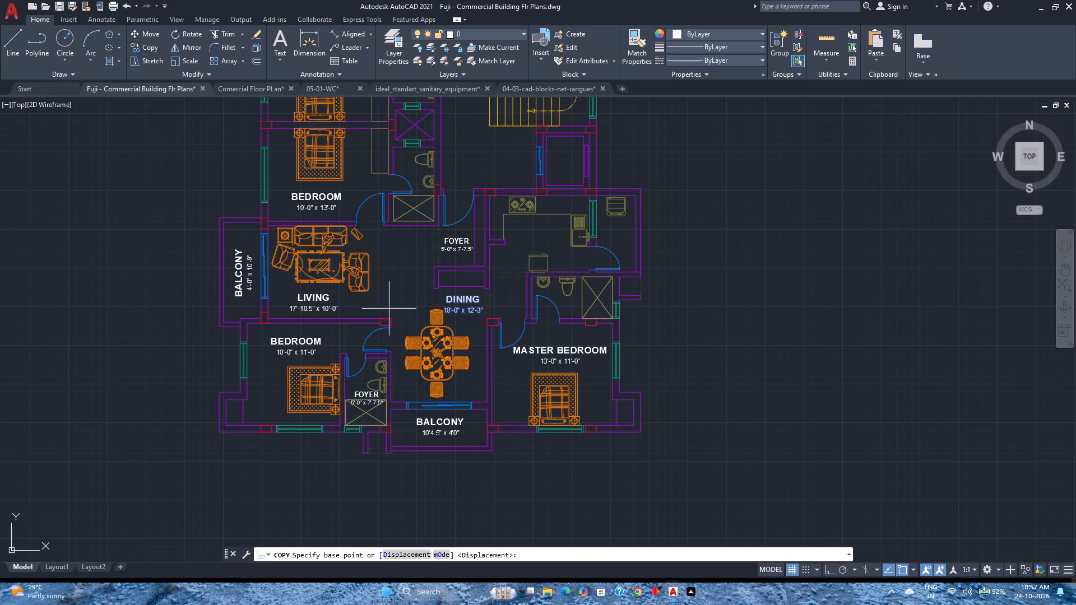
pyautogui.click(447, 298)
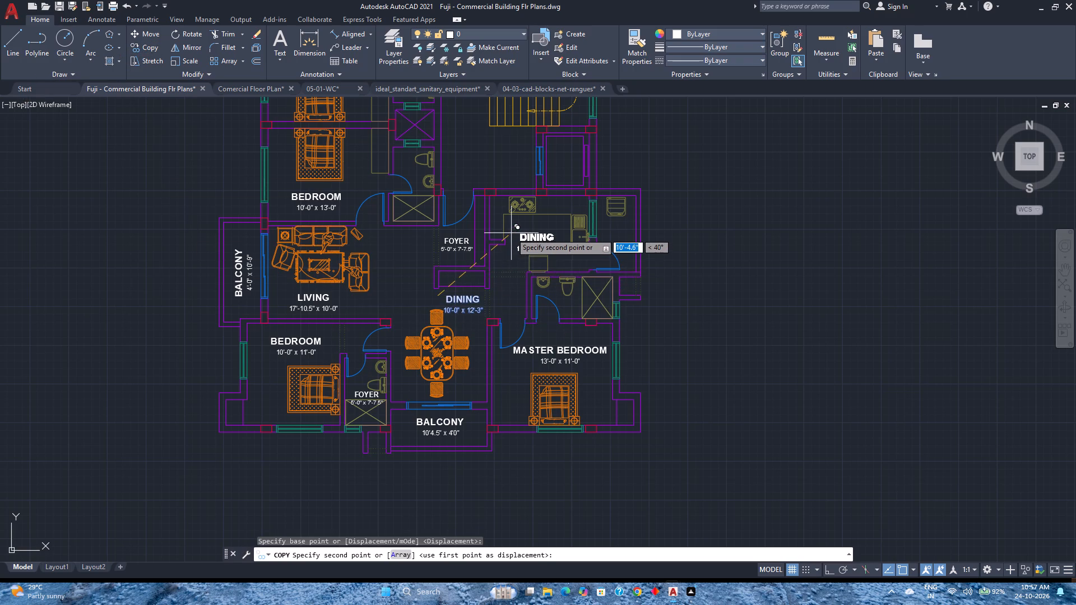
pyautogui.scroll(1, 511, 232)
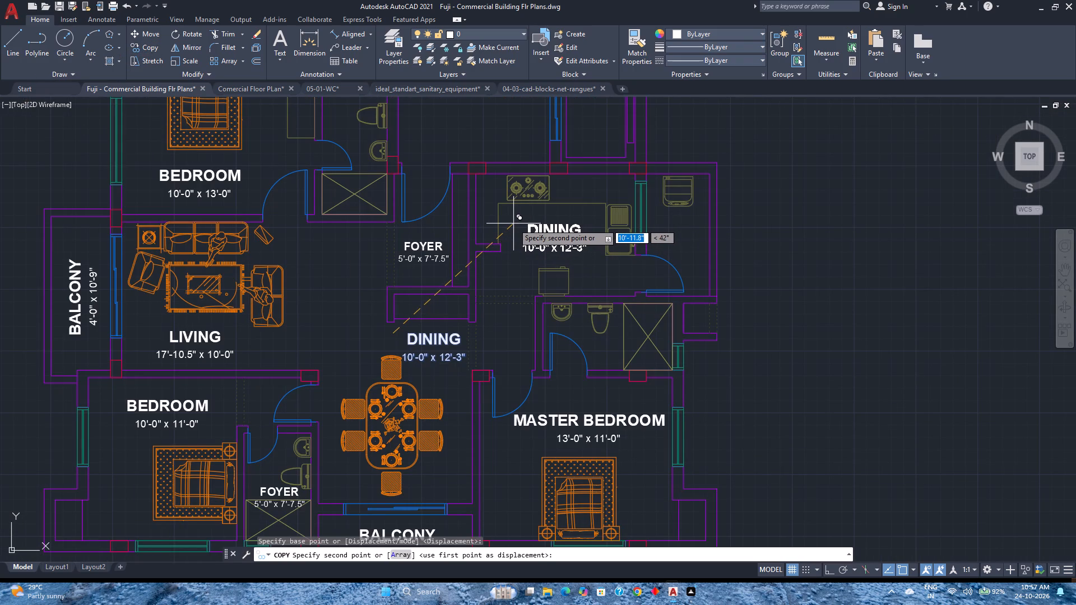
pyautogui.click(513, 224)
pyautogui.press('Escape')
# Open the copied FOYER label in the bathroom beside the dining area and replace its name with BATHROOM.
pyautogui.moveTo(393, 385); pyautogui.dragTo(461, 281, button='middle')
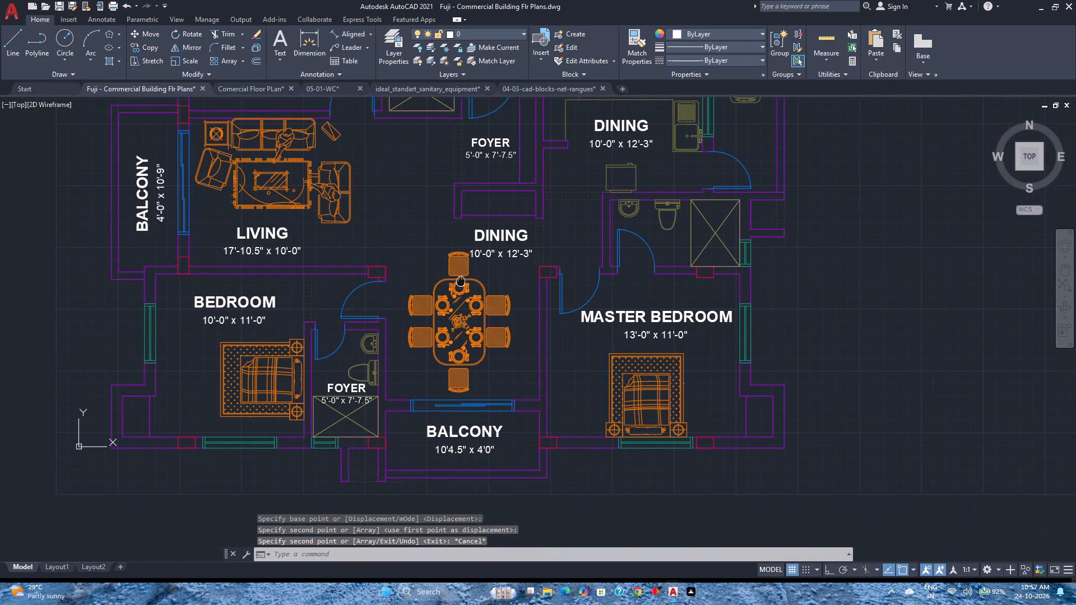
pyautogui.middleClick(461, 281)
pyautogui.moveTo(461, 281); pyautogui.dragTo(461, 281, button='middle')
pyautogui.doubleClick(342, 387)
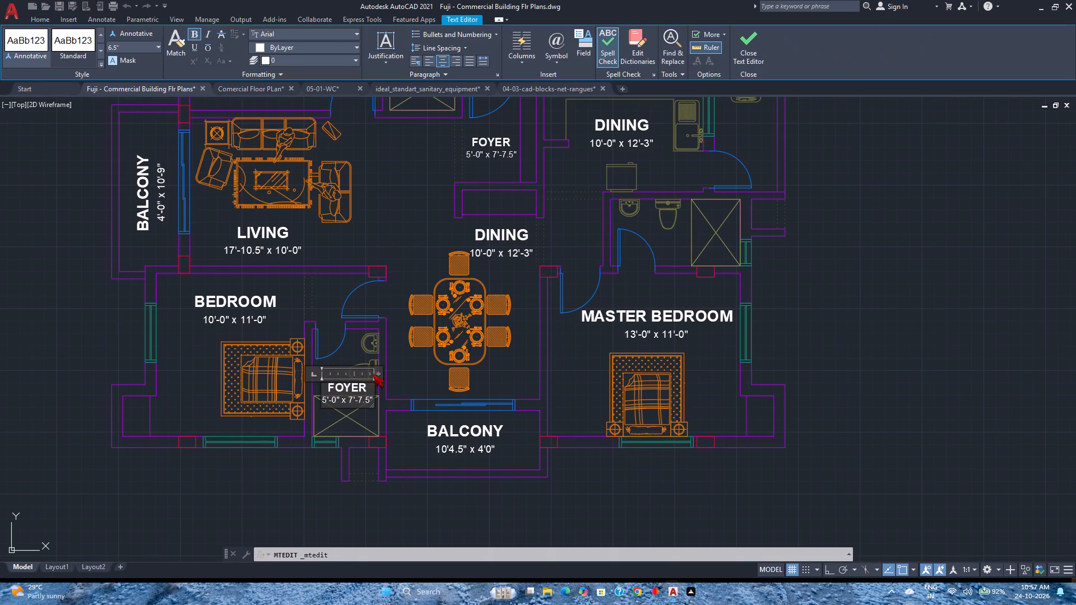
pyautogui.click(364, 388)
pyautogui.press('BackSpace')
pyautogui.press('BackSpace')
pyautogui.press('BackSpace')
pyautogui.press('BackSpace')
pyautogui.press('BackSpace')
pyautogui.press('b')
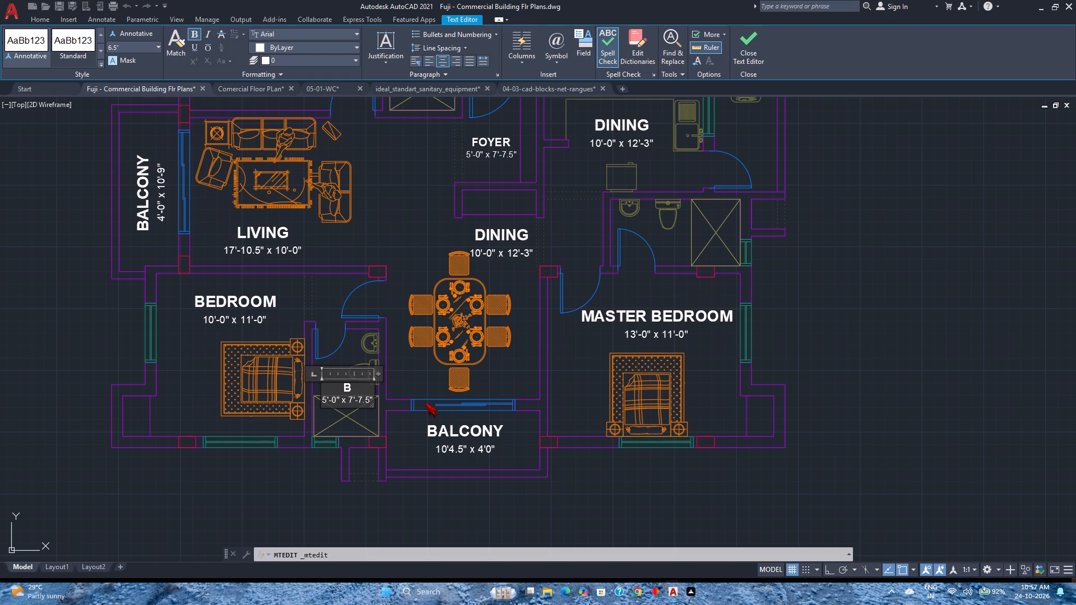
pyautogui.write('ATH')
pyautogui.write('ROOM')
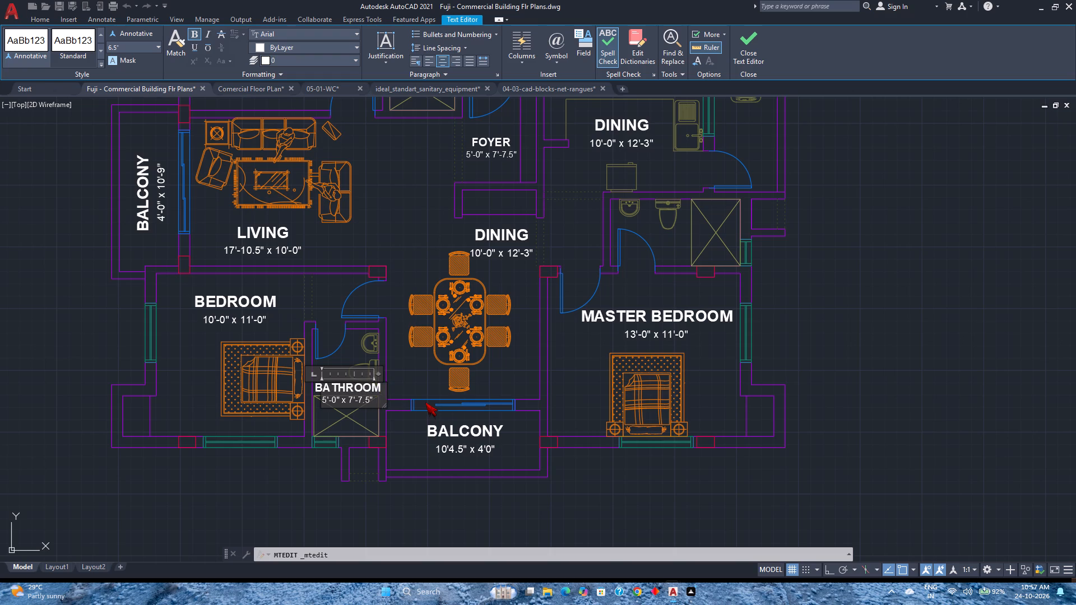
# Shorten the bathroom label's name to BTR.
pyautogui.press('BackSpace')
pyautogui.press('BackSpace')
pyautogui.press('BackSpace')
pyautogui.press('BackSpace')
pyautogui.press('BackSpace')
pyautogui.press('BackSpace')
pyautogui.press('BackSpace')
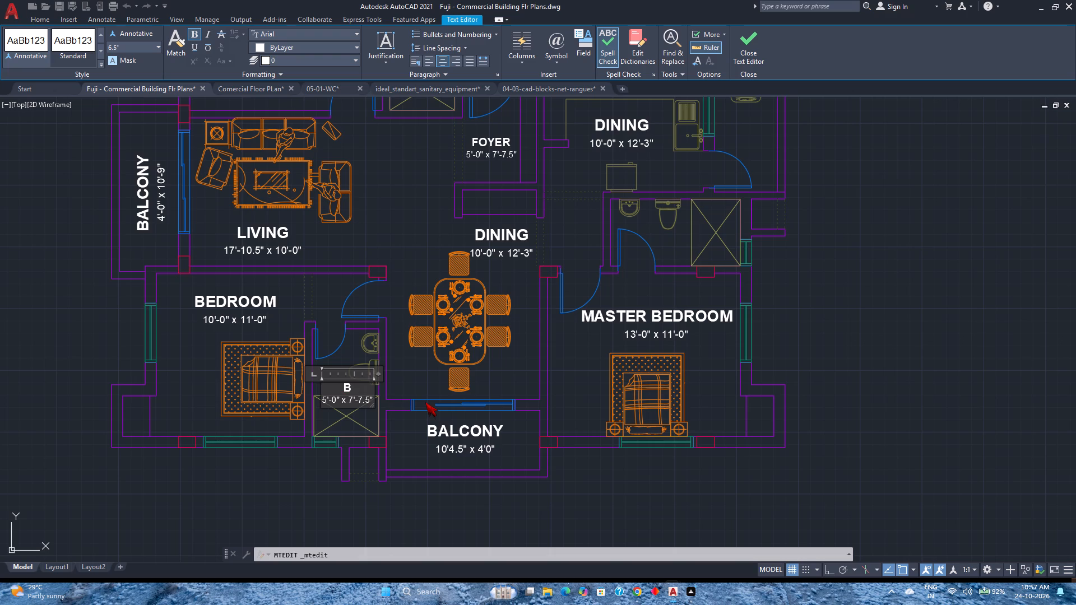
pyautogui.press('t')
pyautogui.press('r')
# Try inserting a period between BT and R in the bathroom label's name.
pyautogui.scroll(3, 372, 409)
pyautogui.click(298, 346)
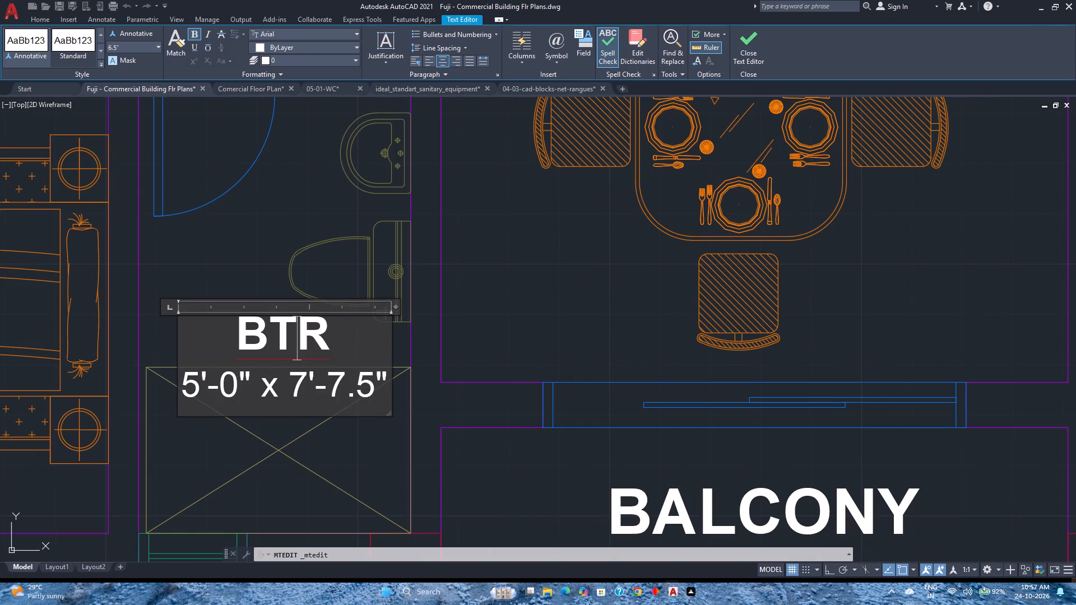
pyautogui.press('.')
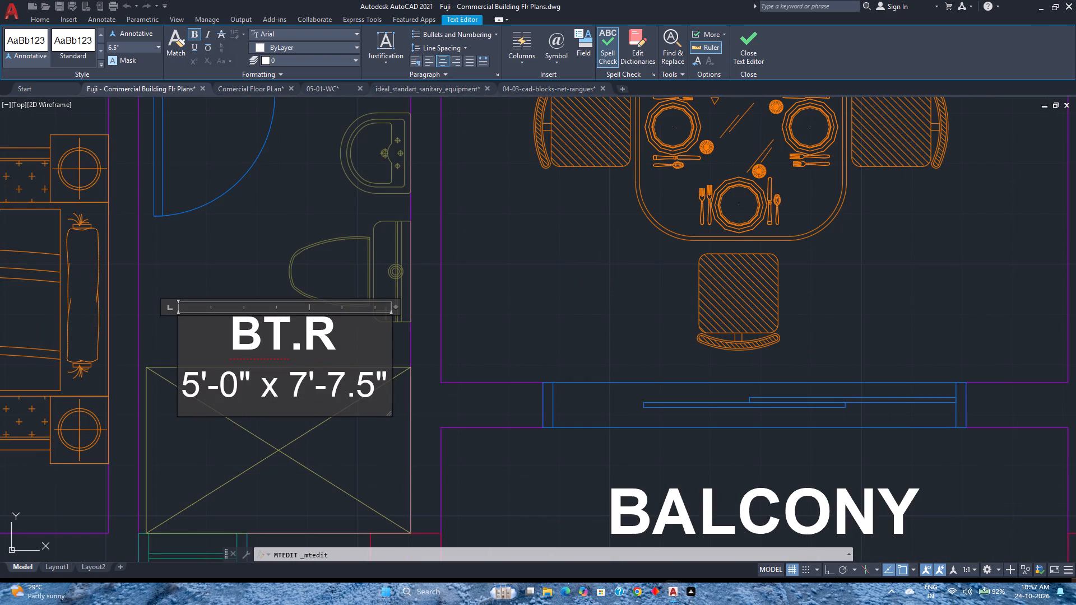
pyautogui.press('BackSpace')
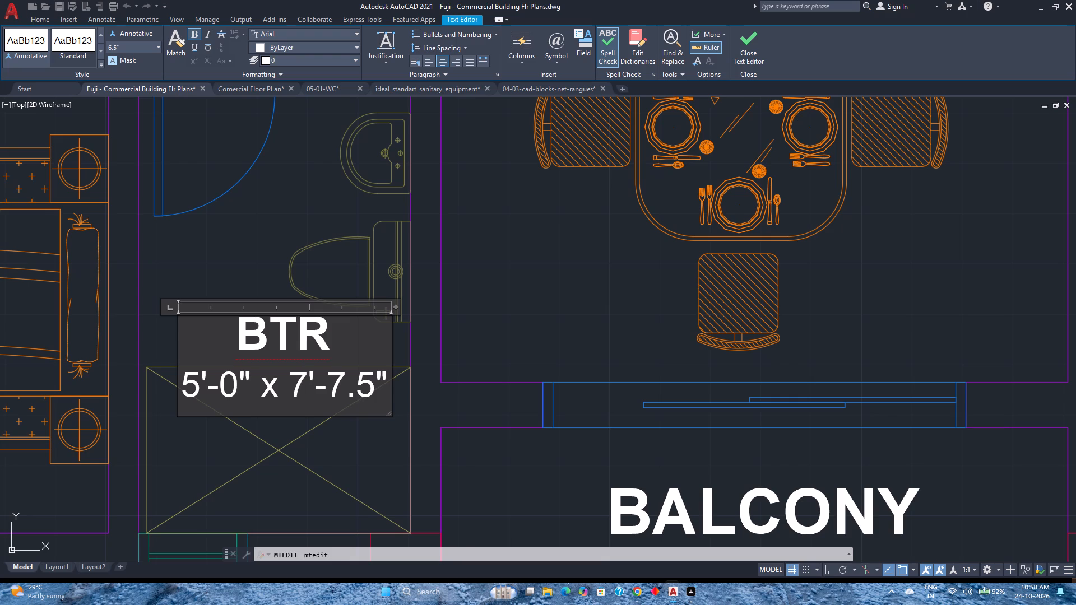
# Set the first dimension of the BTR label to 4'-6".
pyautogui.click(201, 389)
pyautogui.press('BackSpace')
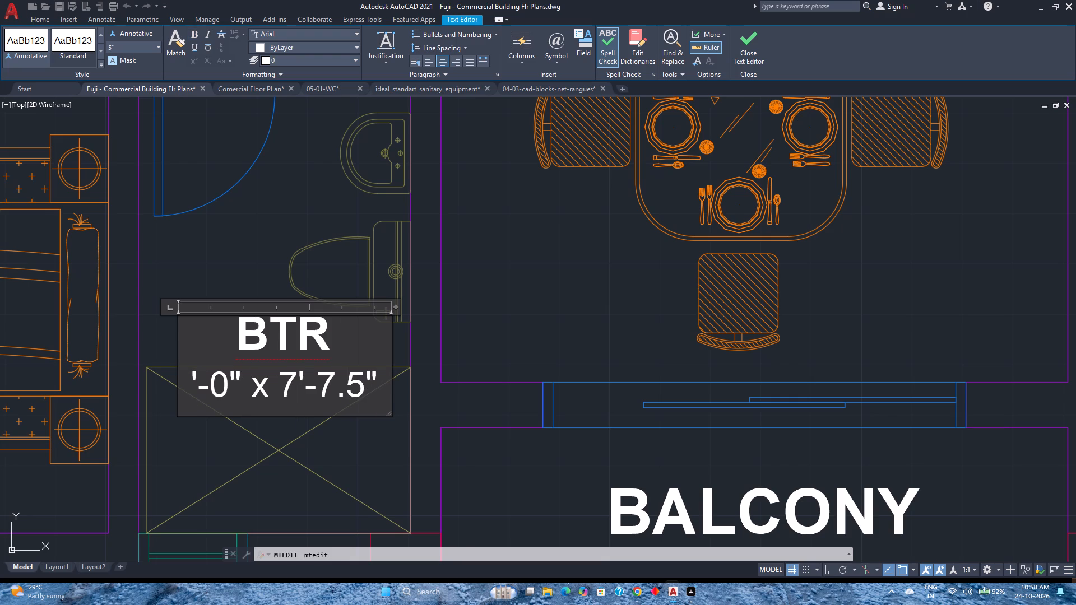
pyautogui.press('4')
pyautogui.press('Right')
pyautogui.press('Right')
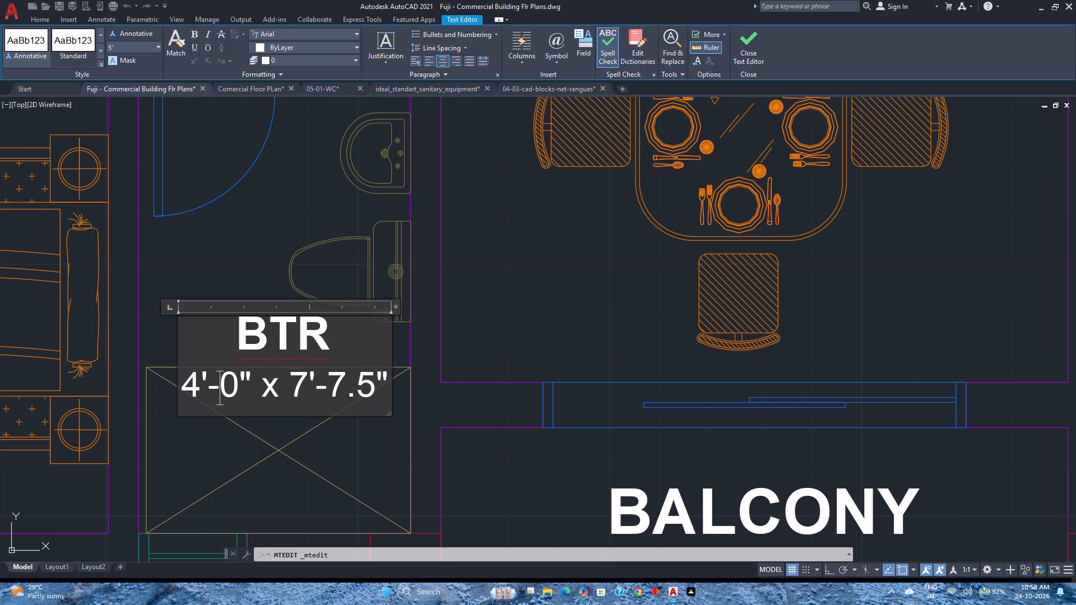
pyautogui.press('Right')
pyautogui.press('BackSpace')
pyautogui.press('6')
# Set the second dimension of the BTR label to 7'-3" and finish editing the text.
pyautogui.press('Right')
pyautogui.press('Right')
pyautogui.press('Right')
pyautogui.press('Right')
pyautogui.press('Right')
pyautogui.press('Right')
pyautogui.press('Right')
pyautogui.press('Right')
pyautogui.press('Right')
pyautogui.press('Right')
pyautogui.press('BackSpace')
pyautogui.press('BackSpace')
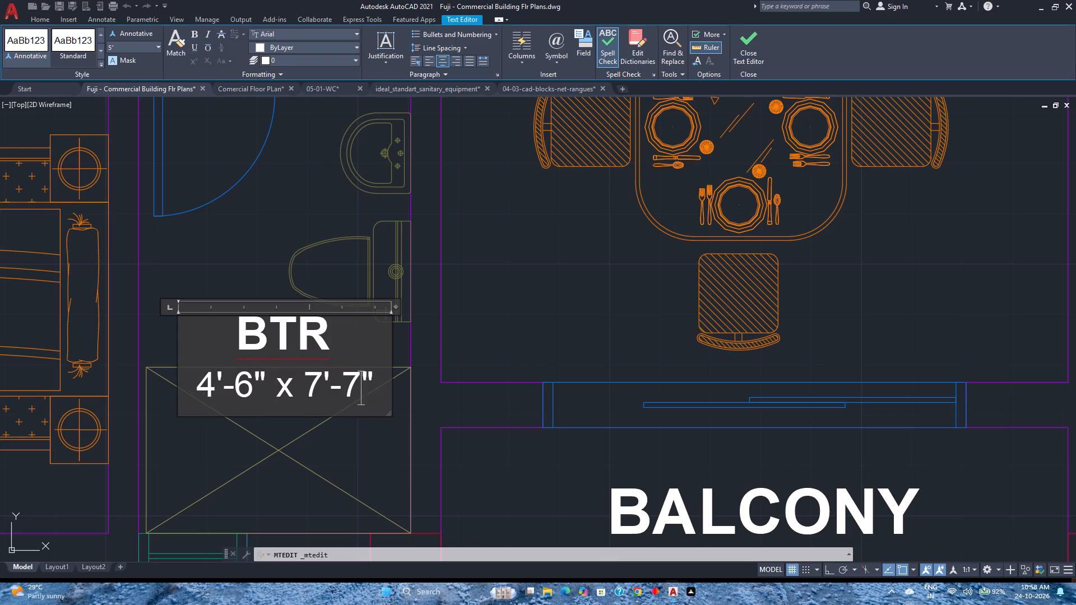
pyautogui.press('BackSpace')
pyautogui.press('3')
pyautogui.click(754, 62)
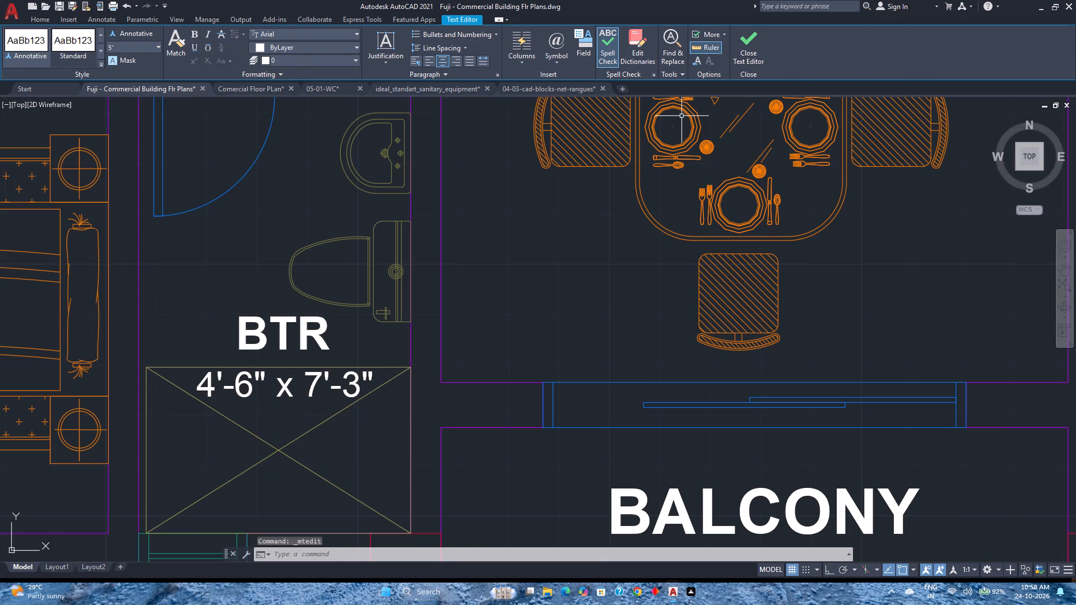
# Open the copied DINING label below the kitchen stove and replace its name with KITCHEN.
pyautogui.scroll(-3, 357, 403)
pyautogui.moveTo(479, 360); pyautogui.dragTo(388, 463, button='middle')
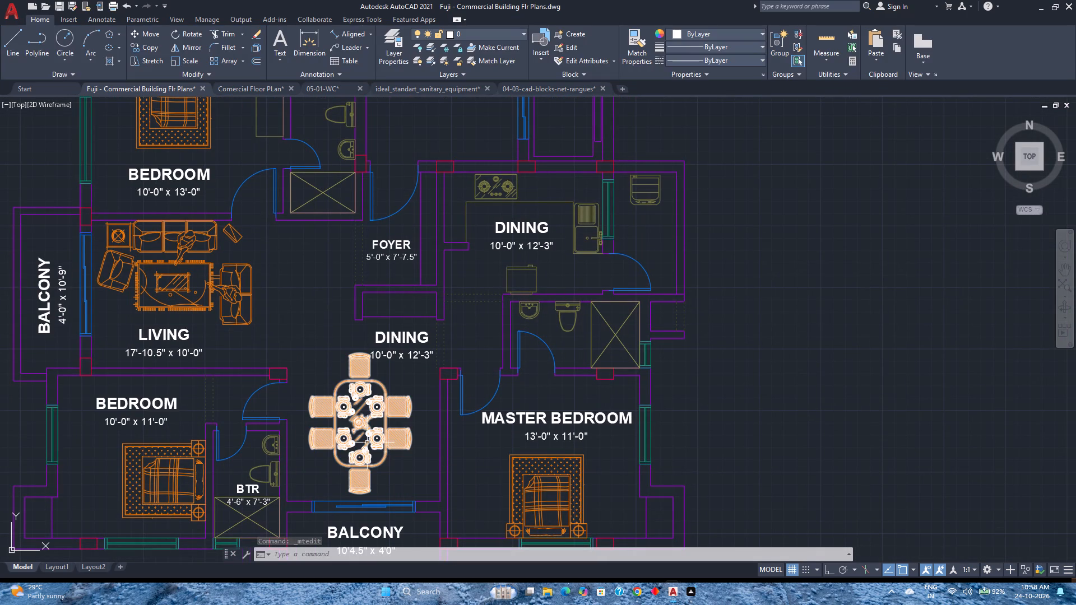
pyautogui.doubleClick(526, 227)
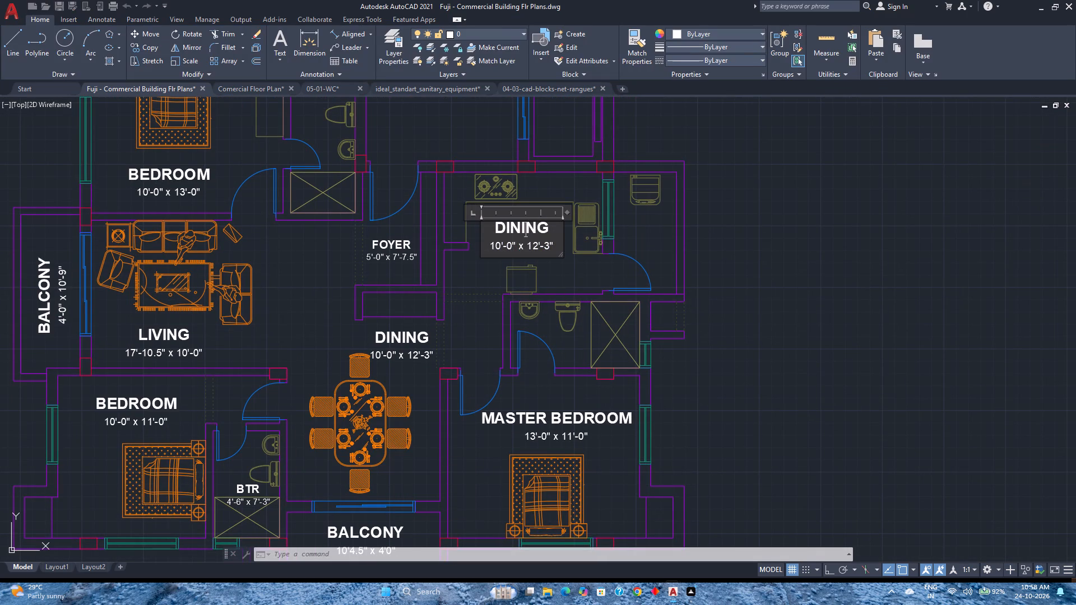
pyautogui.click(551, 225)
pyautogui.press('BackSpace')
pyautogui.press('BackSpace')
pyautogui.press('BackSpace')
pyautogui.press('BackSpace')
pyautogui.press('BackSpace')
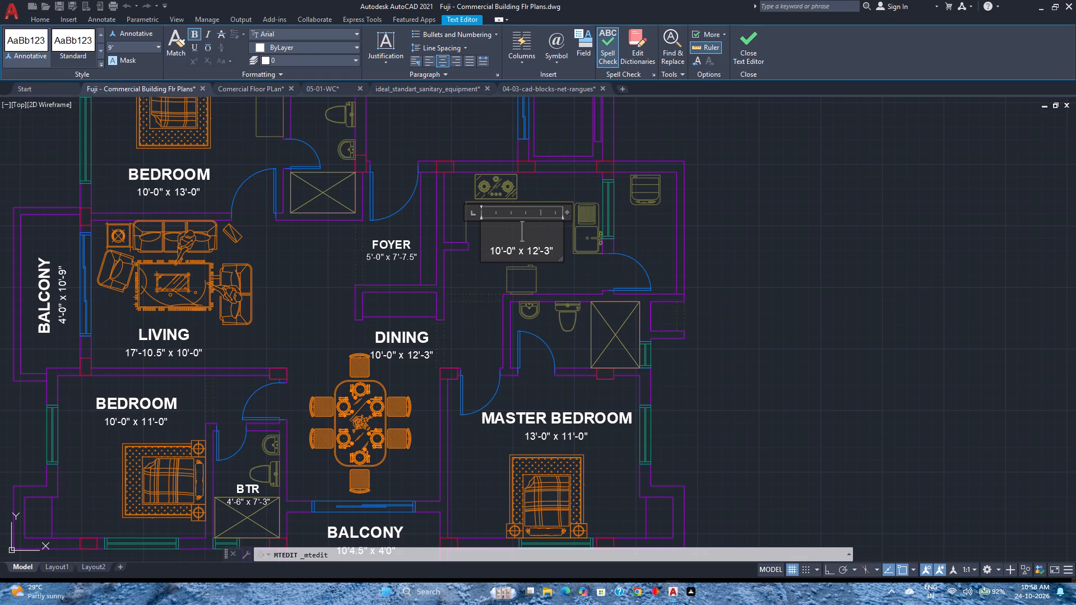
pyautogui.press('BackSpace')
pyautogui.write('KITCHEN')
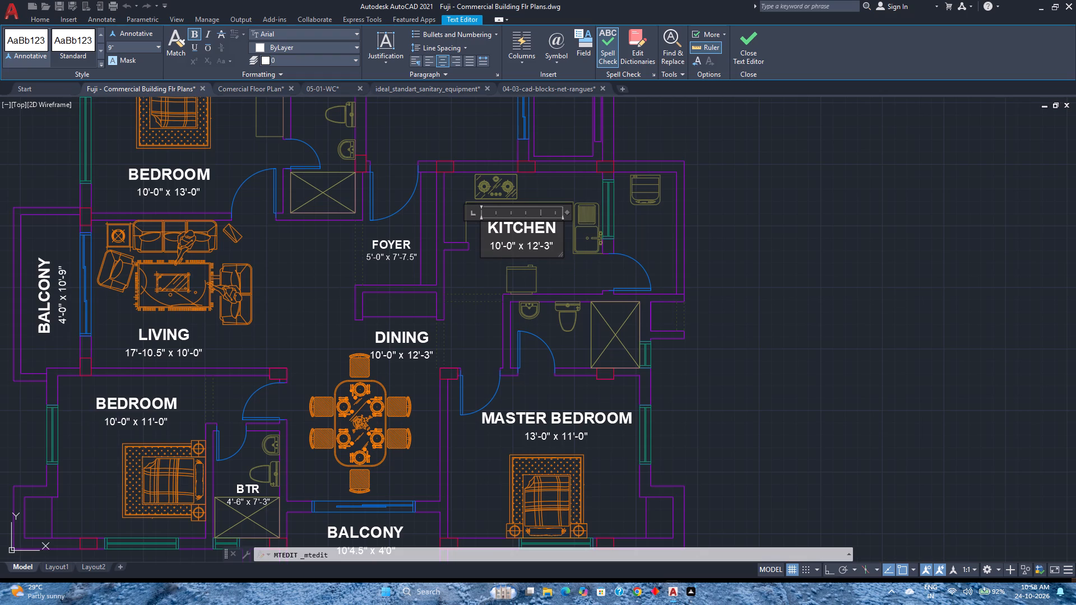
# Set the KITCHEN label's size to 10'-9" x 8'-3" and finish editing the text.
pyautogui.click(509, 248)
pyautogui.press('Right')
pyautogui.press('BackSpace')
pyautogui.press('9')
pyautogui.press('Right')
pyautogui.press('Right')
pyautogui.press('Right')
pyautogui.press('Right')
pyautogui.press('Right')
pyautogui.press('Right')
pyautogui.press('BackSpace')
pyautogui.press('BackSpace')
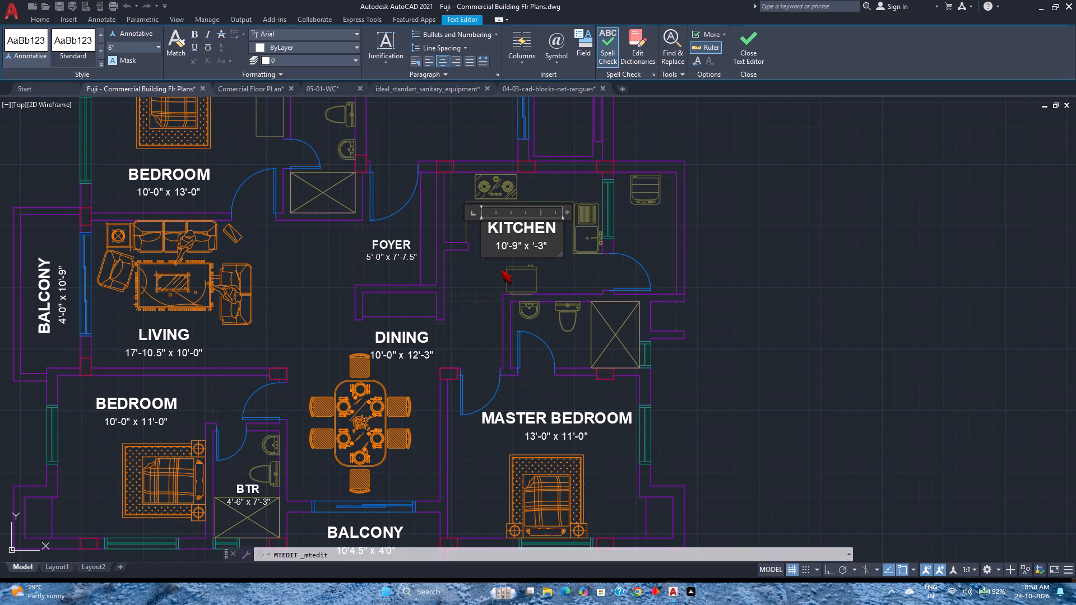
pyautogui.press('8')
pyautogui.press('Right')
pyautogui.press('Right')
pyautogui.click(755, 64)
# Save the drawing.
pyautogui.scroll(-2, 608, 234)
pyautogui.hotkey('ctrl', 's')
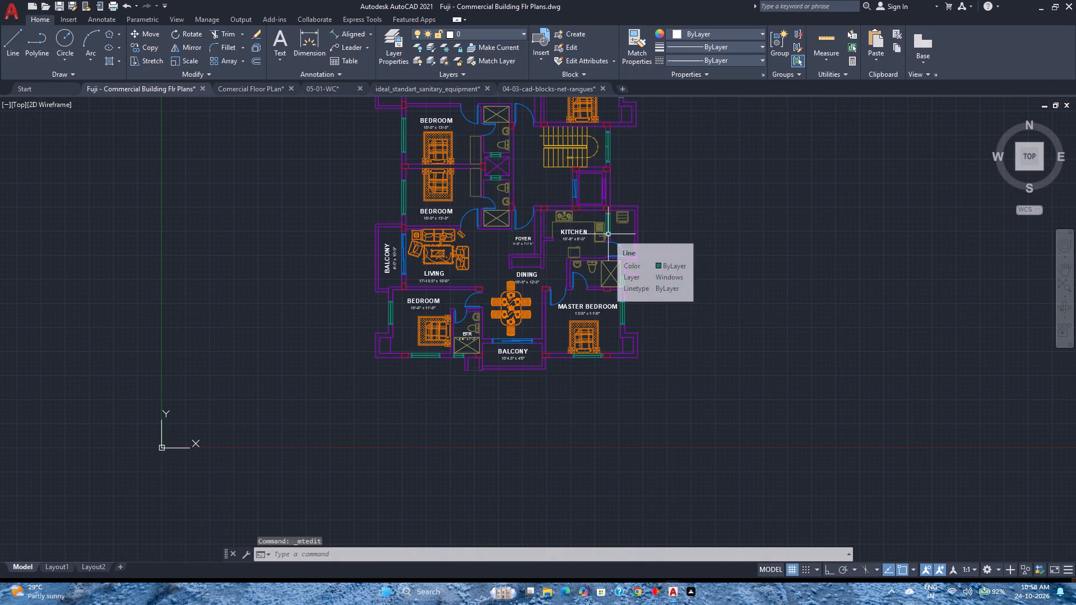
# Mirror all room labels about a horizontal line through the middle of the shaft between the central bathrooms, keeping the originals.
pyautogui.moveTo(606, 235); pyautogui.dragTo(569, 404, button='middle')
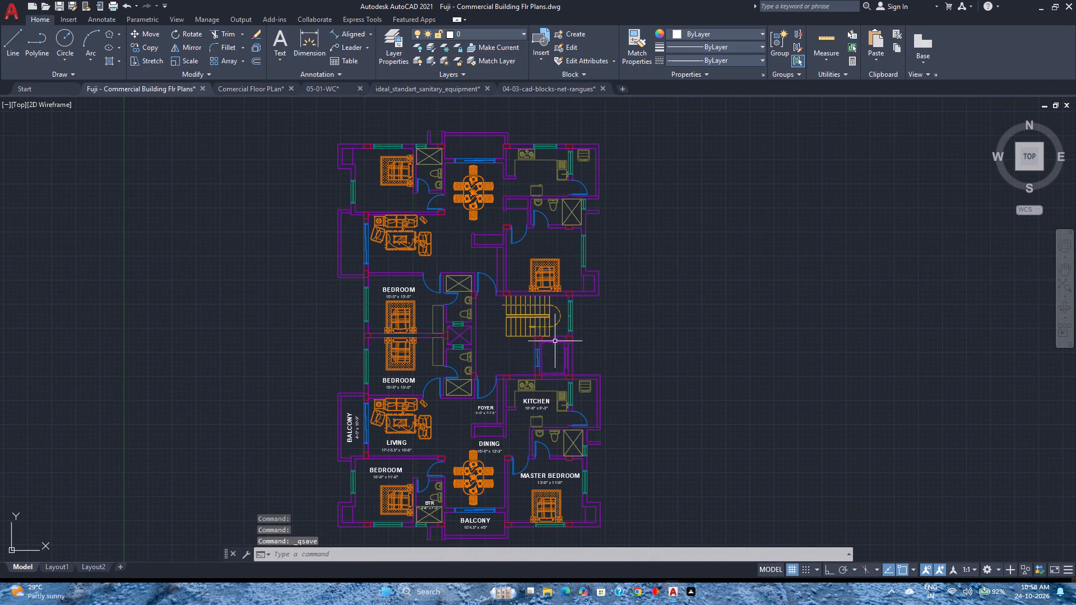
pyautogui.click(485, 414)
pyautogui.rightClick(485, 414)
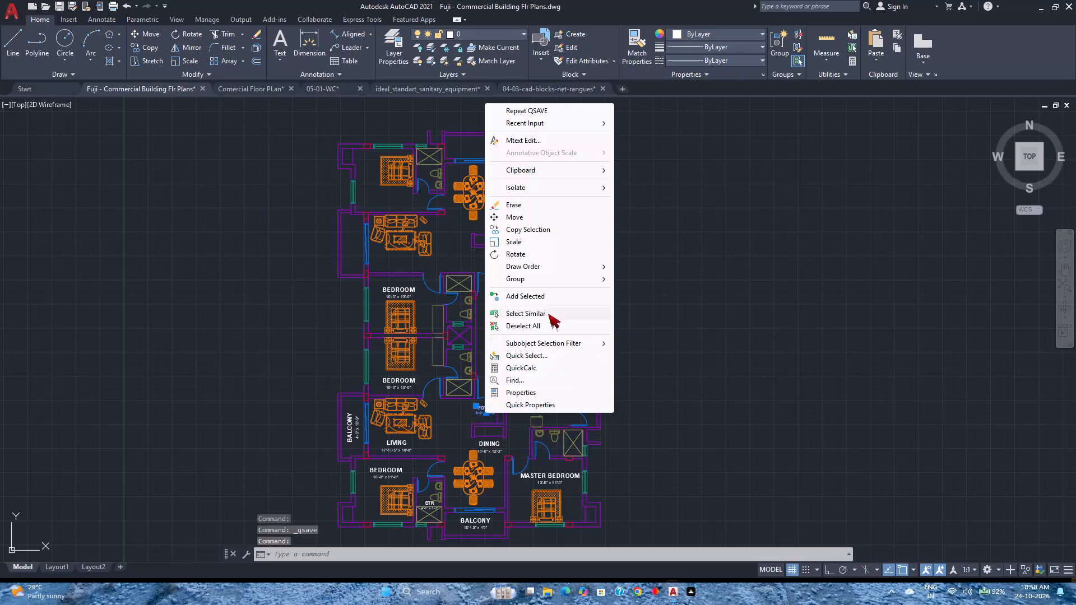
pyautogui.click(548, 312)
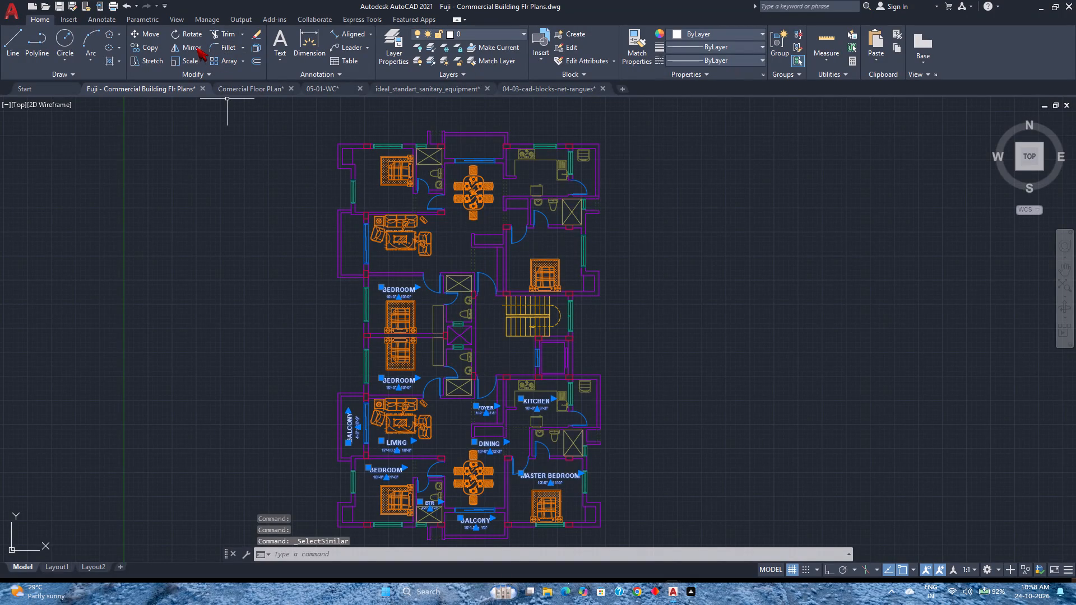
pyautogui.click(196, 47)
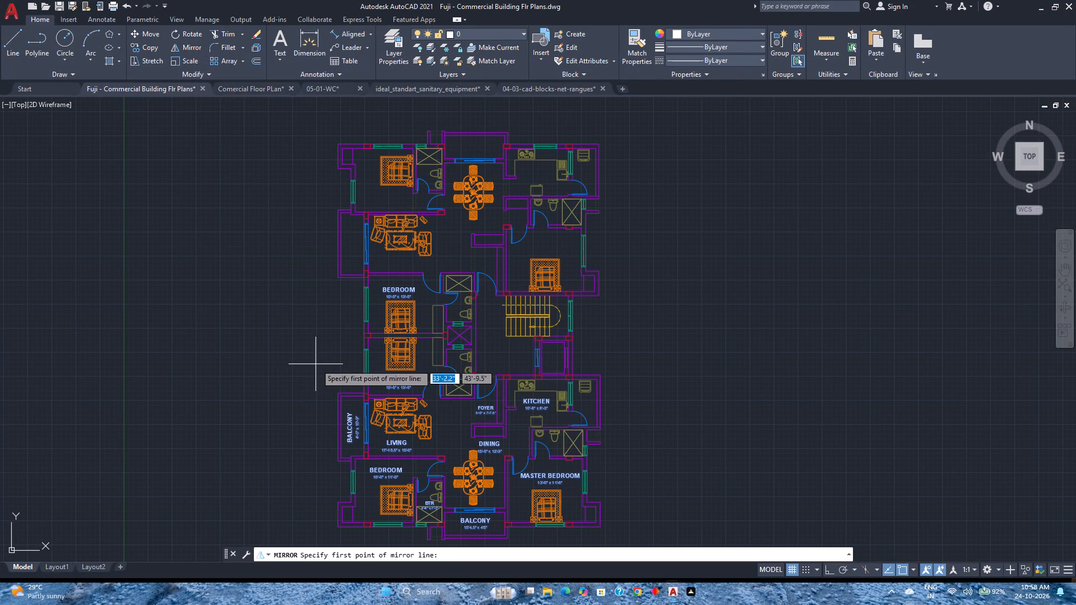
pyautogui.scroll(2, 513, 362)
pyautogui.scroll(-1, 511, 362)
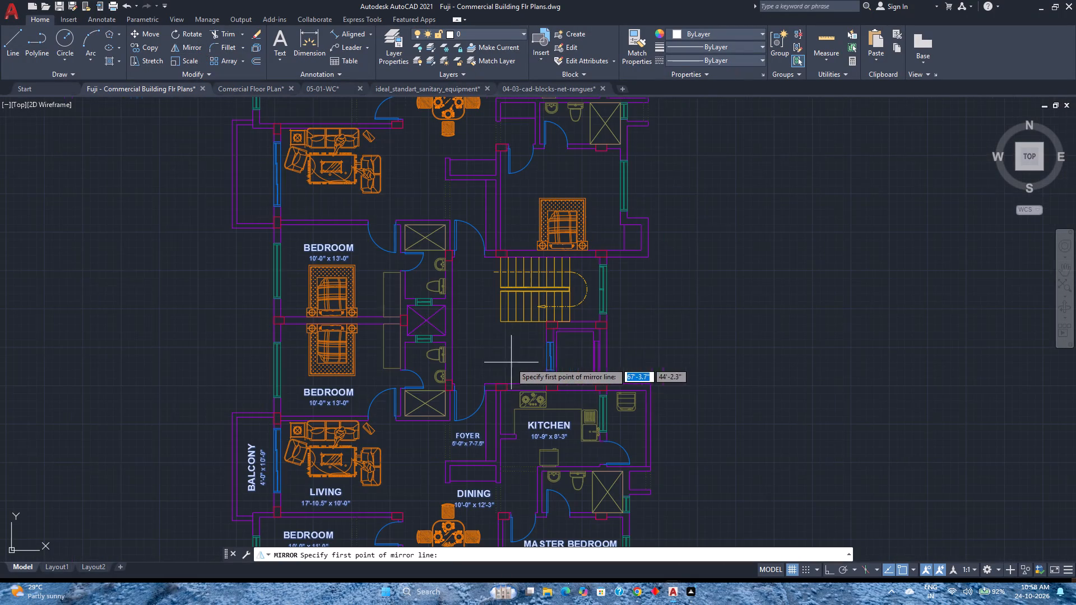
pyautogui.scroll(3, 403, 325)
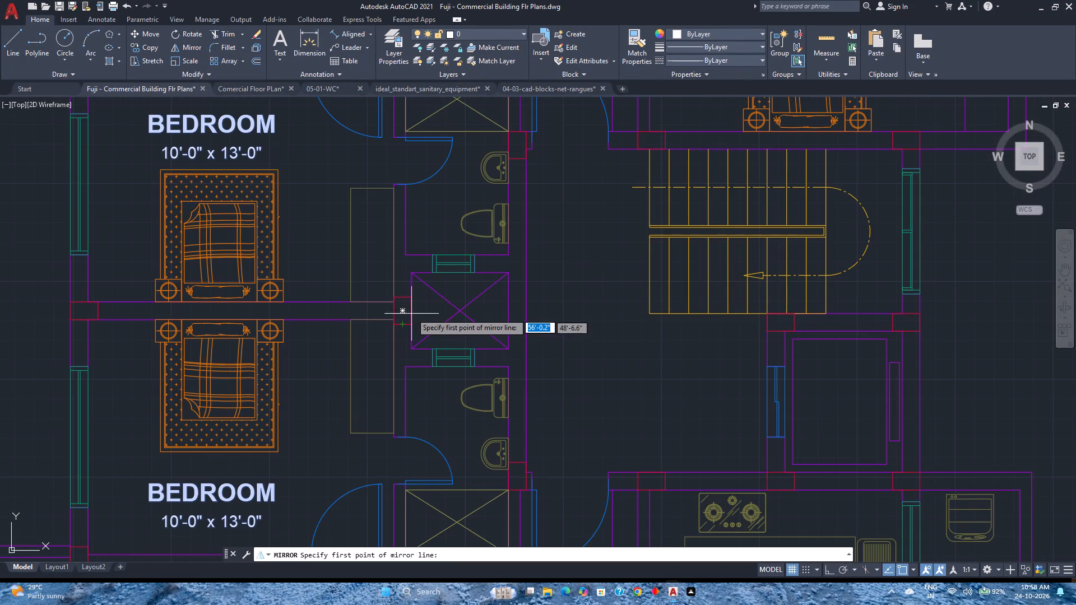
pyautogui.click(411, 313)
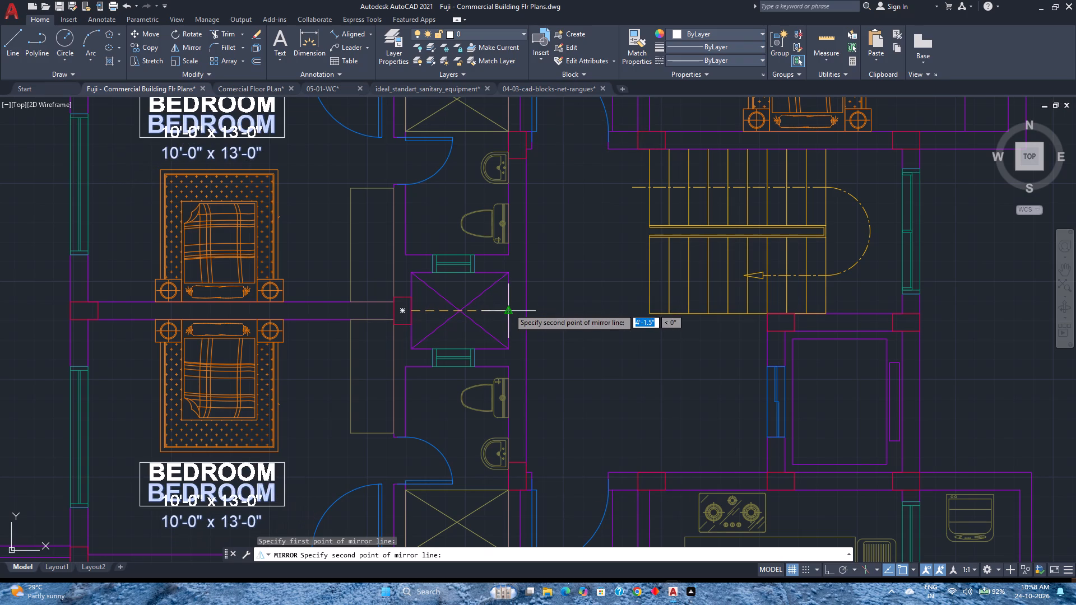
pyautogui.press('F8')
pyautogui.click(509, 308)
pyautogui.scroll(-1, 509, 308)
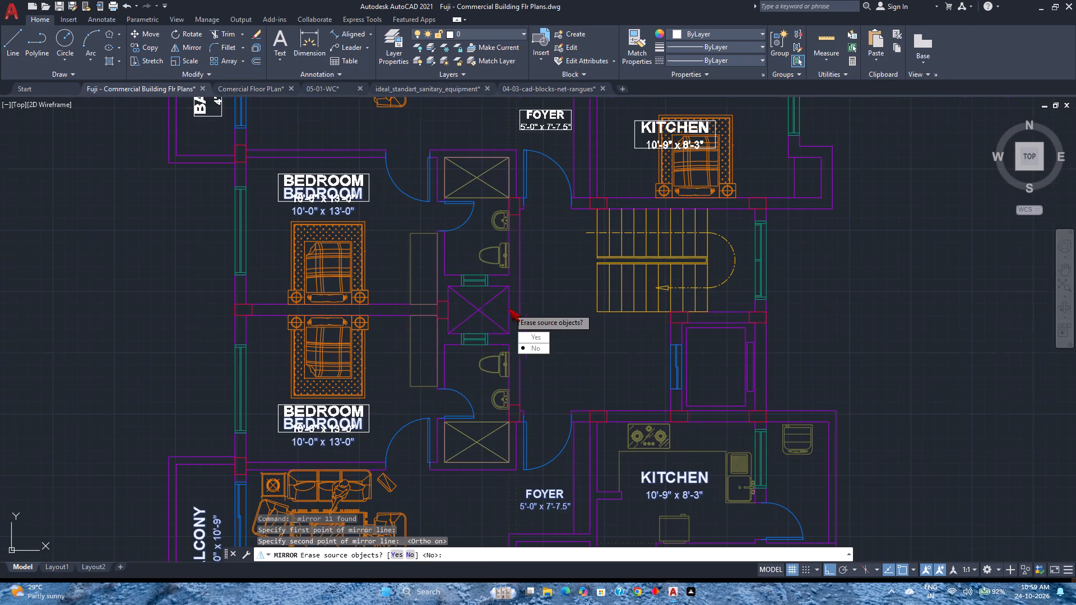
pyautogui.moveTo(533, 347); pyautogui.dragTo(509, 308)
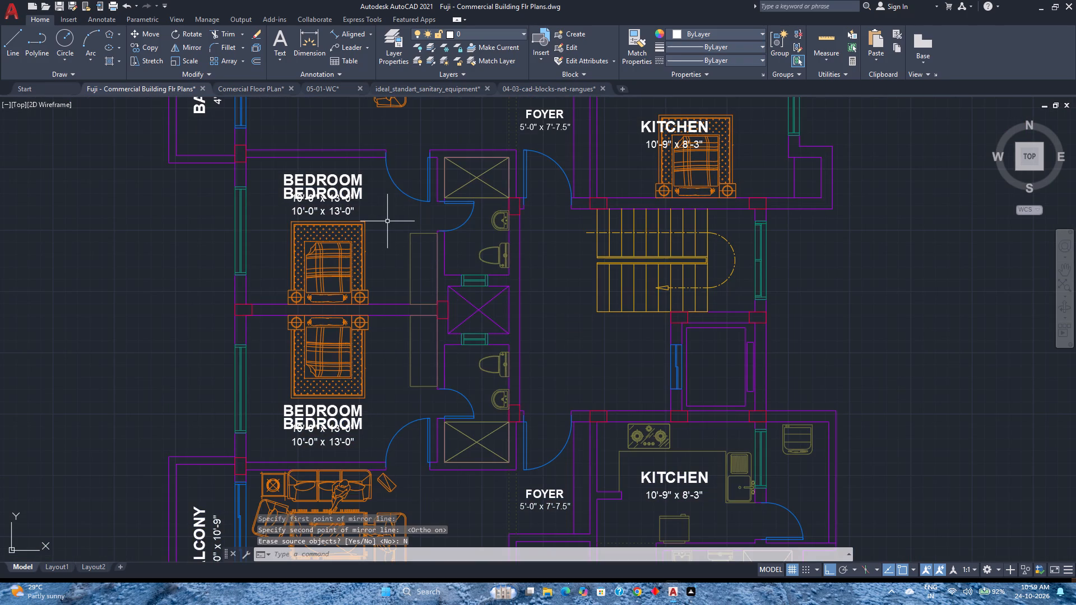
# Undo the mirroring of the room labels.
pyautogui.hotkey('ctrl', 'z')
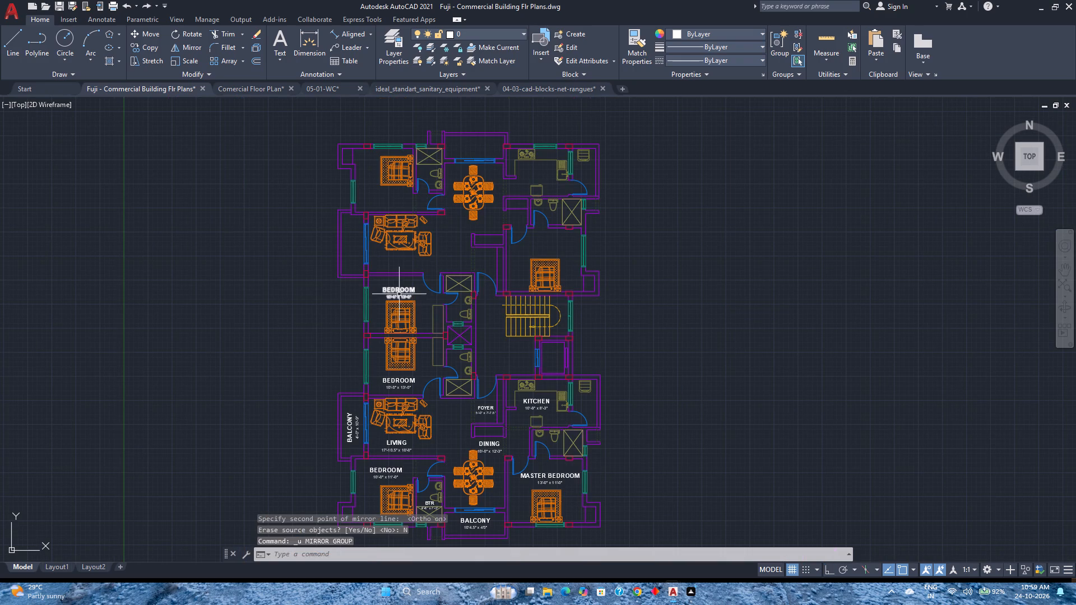
# Delete the BEDROOM label of the upper central bedroom.
pyautogui.click(399, 294)
pyautogui.click(381, 293)
pyautogui.click(385, 291)
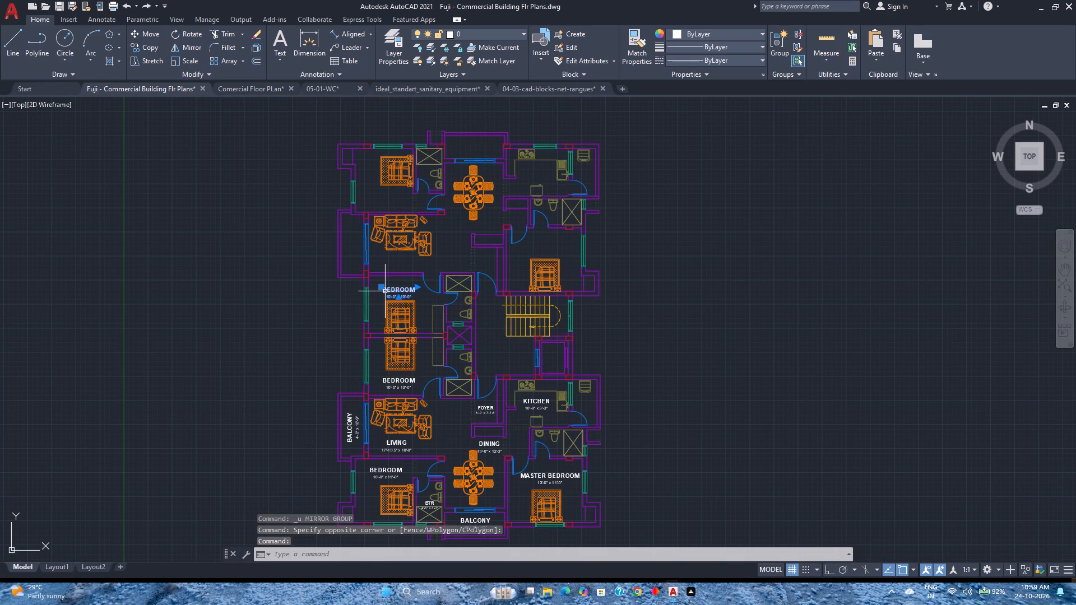
pyautogui.press('Delete')
# Mirror all the lower unit's room labels about a horizontal line through the middle of the shaft between the central bathrooms, keeping the originals.
pyautogui.moveTo(406, 380); pyautogui.dragTo(383, 325, button='middle')
pyautogui.middleClick(383, 325)
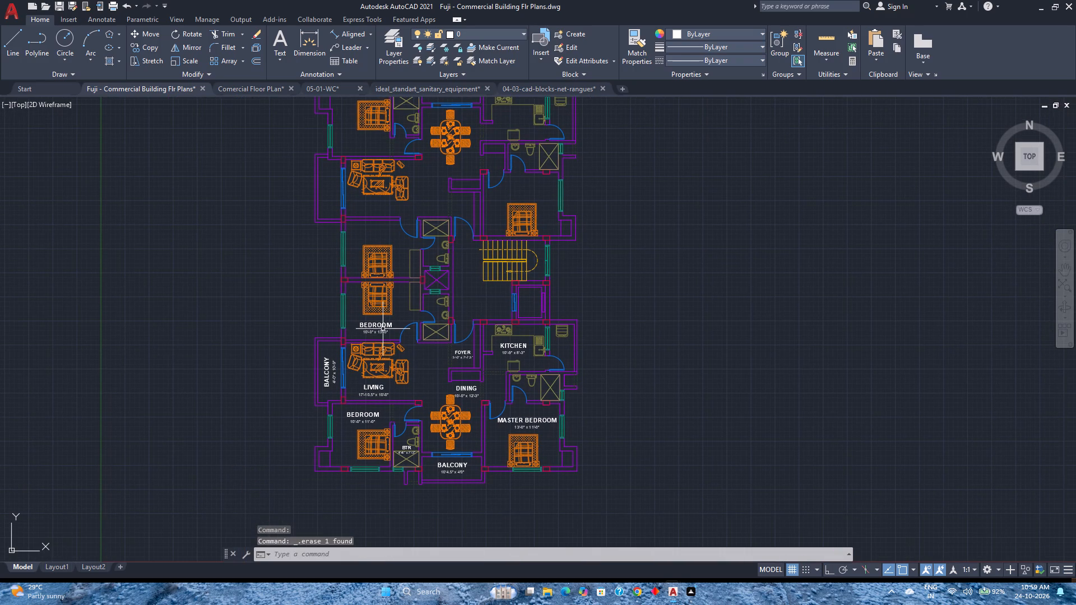
pyautogui.click(383, 329)
pyautogui.rightClick(383, 329)
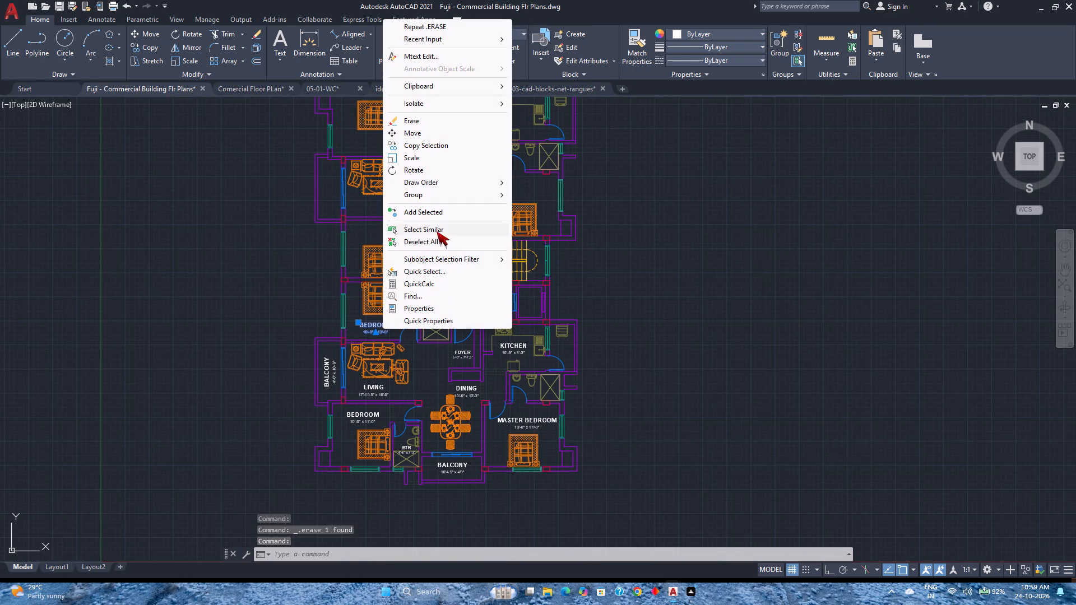
pyautogui.click(437, 230)
pyautogui.moveTo(429, 278); pyautogui.dragTo(421, 352, button='middle')
pyautogui.middleClick(421, 353)
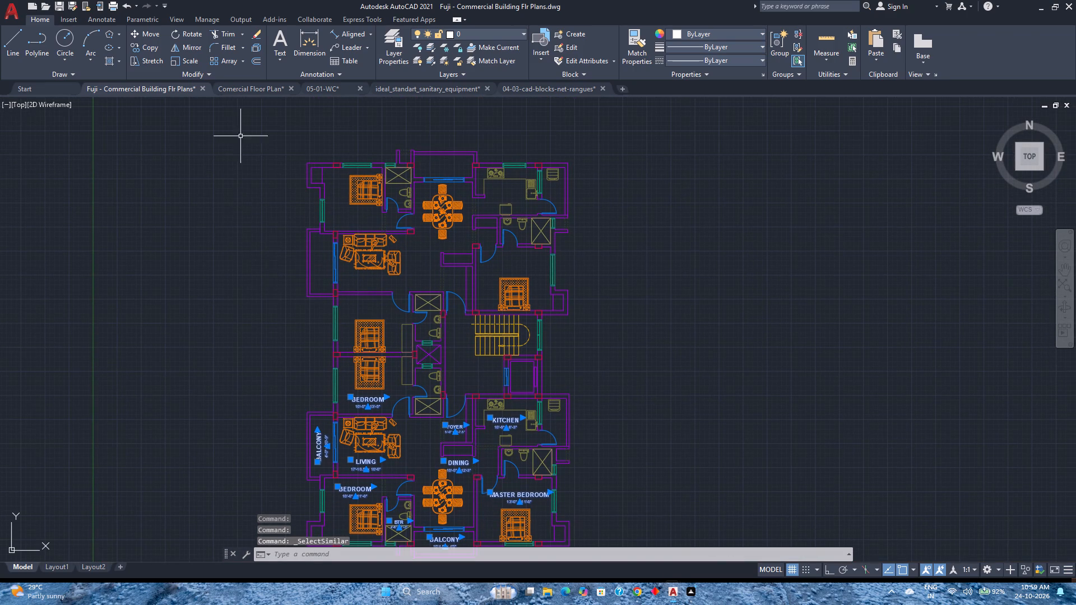
pyautogui.click(198, 46)
pyautogui.scroll(4, 443, 367)
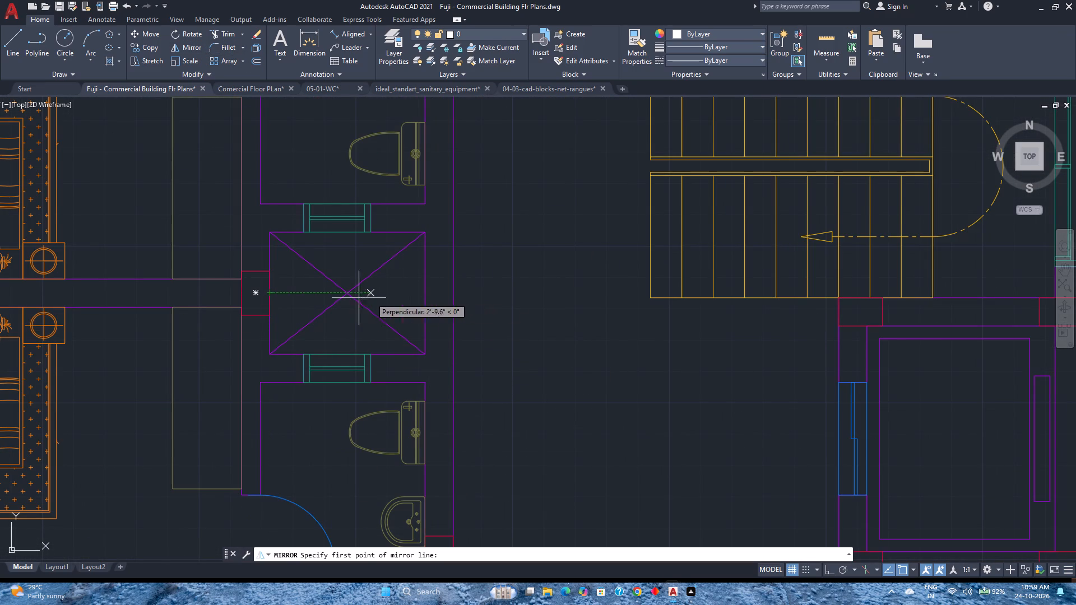
pyautogui.click(275, 293)
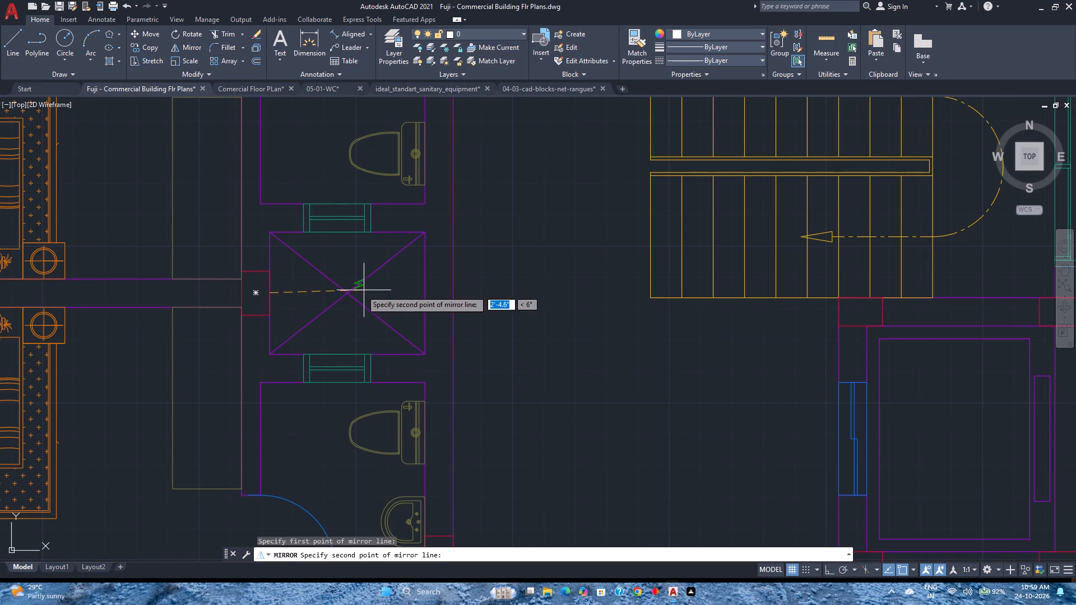
pyautogui.press('F8')
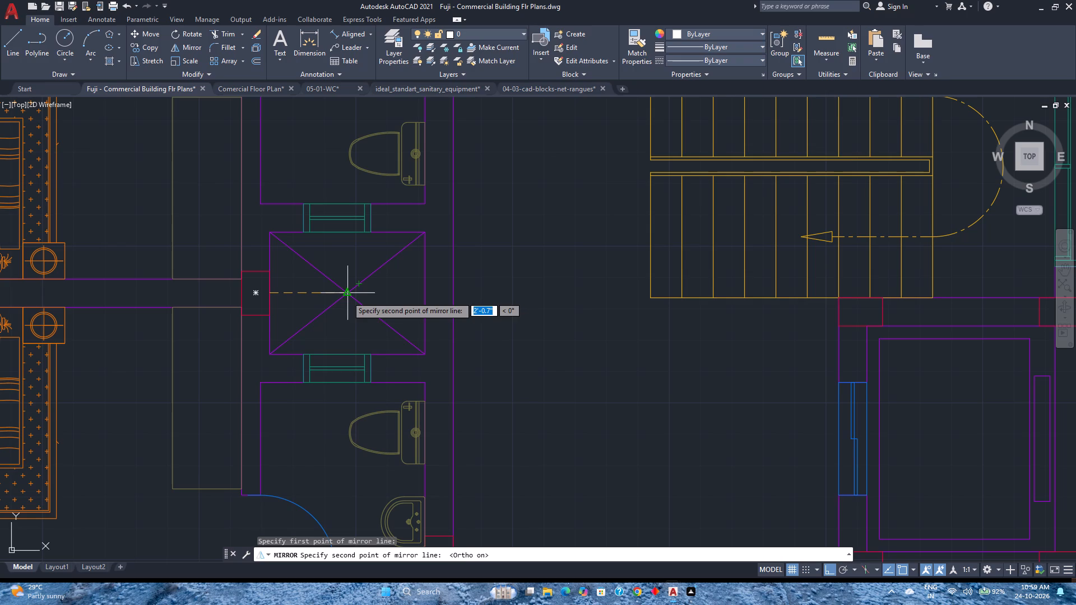
pyautogui.scroll(-3, 415, 291)
pyautogui.click(416, 291)
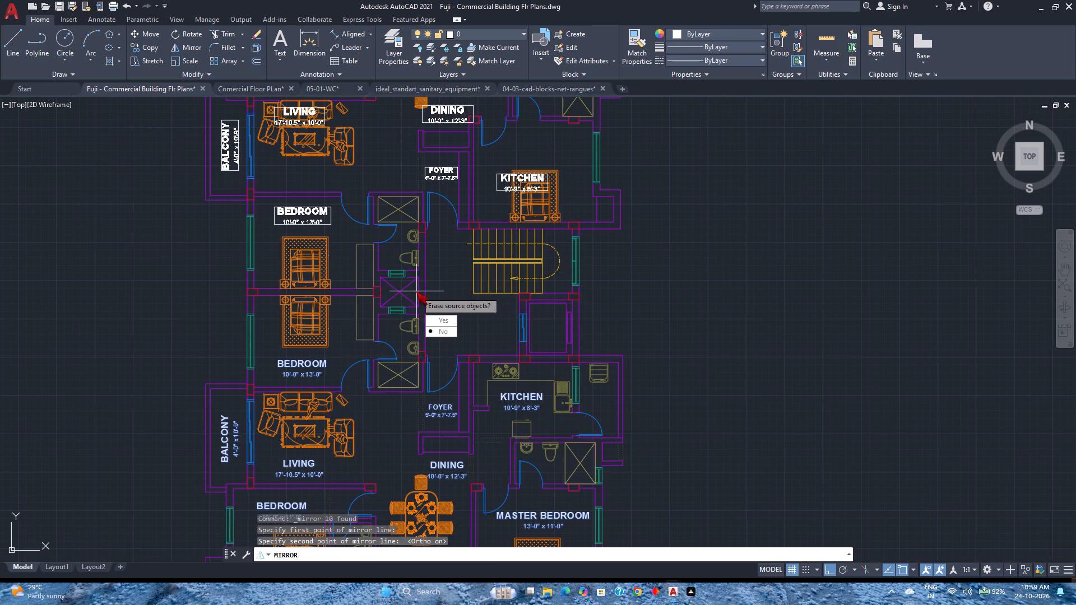
pyautogui.moveTo(433, 328); pyautogui.dragTo(416, 291)
# Move the upper unit's LIVING label straight down into the clear space below the sofa set.
pyautogui.scroll(-1, 434, 276)
pyautogui.moveTo(434, 277); pyautogui.dragTo(443, 330, button='middle')
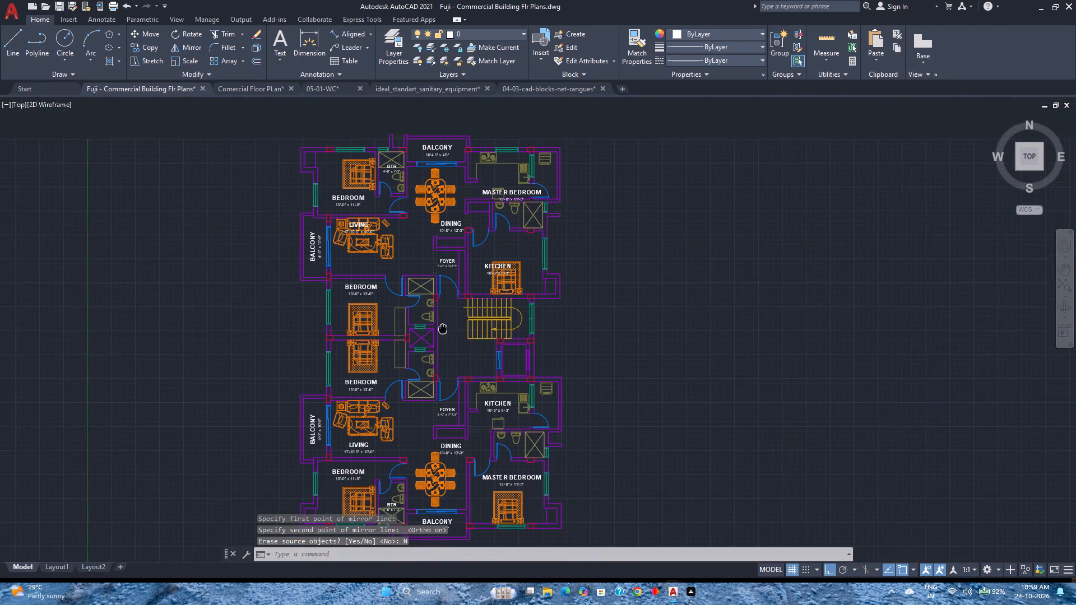
pyautogui.moveTo(443, 330); pyautogui.dragTo(462, 384, button='middle')
pyautogui.middleClick(462, 384)
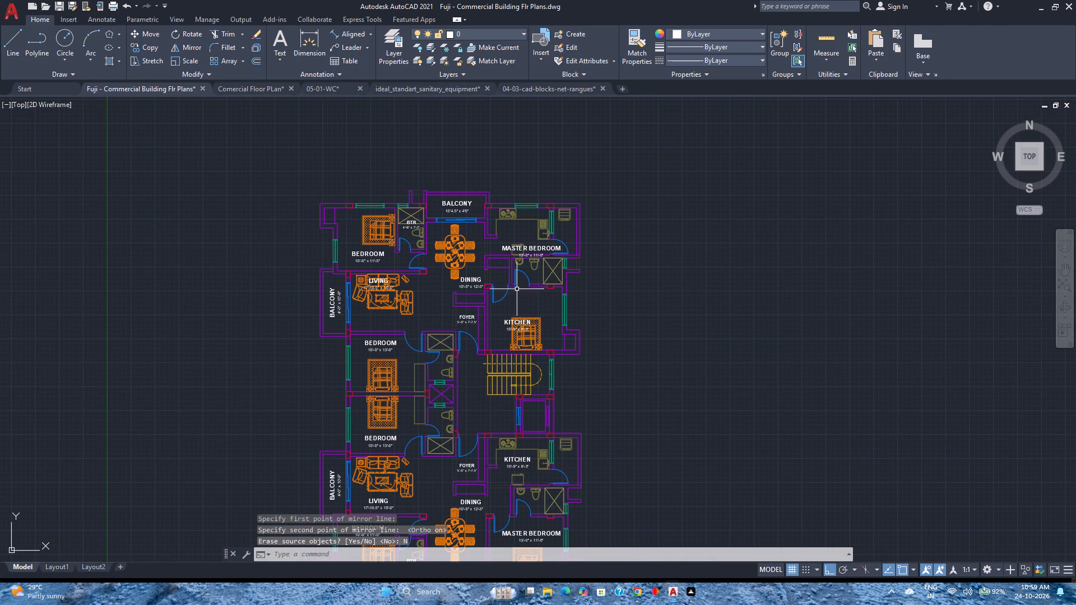
pyautogui.scroll(2, 386, 318)
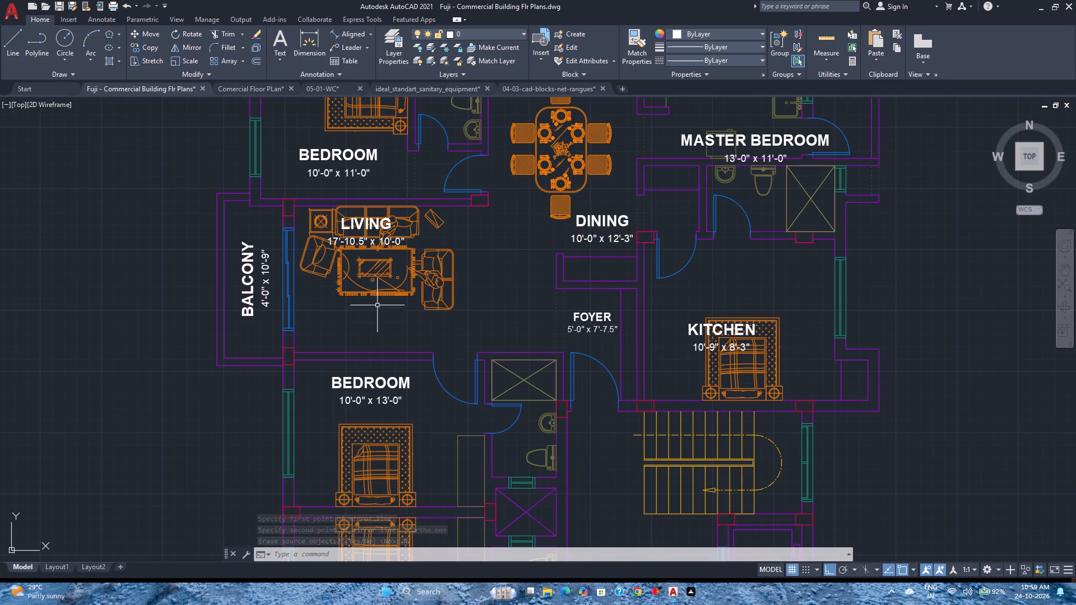
pyautogui.scroll(-1, 377, 305)
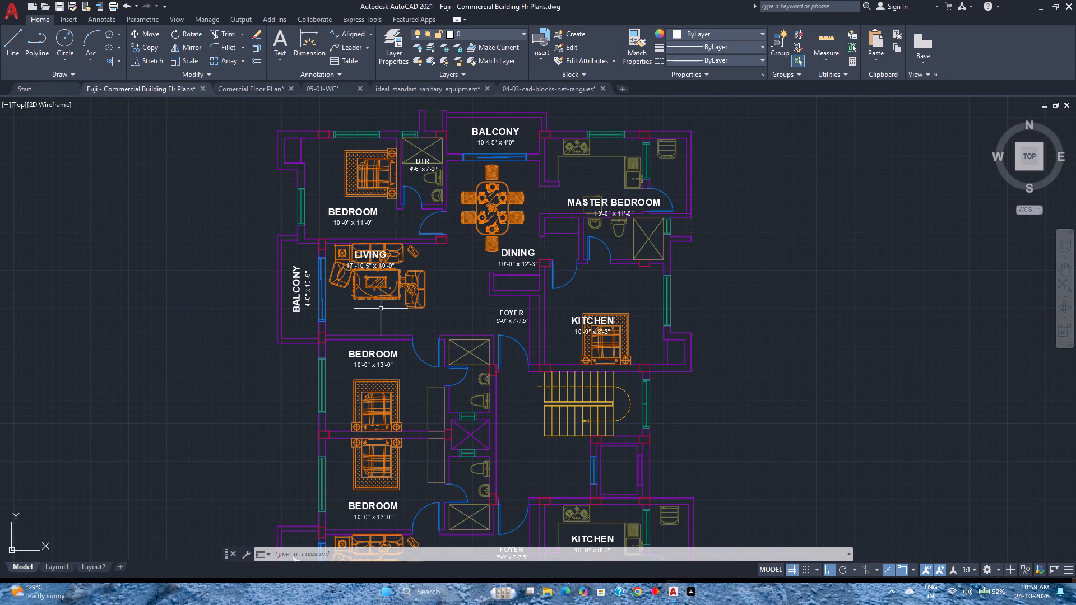
pyautogui.moveTo(418, 313); pyautogui.dragTo(435, 277, button='middle')
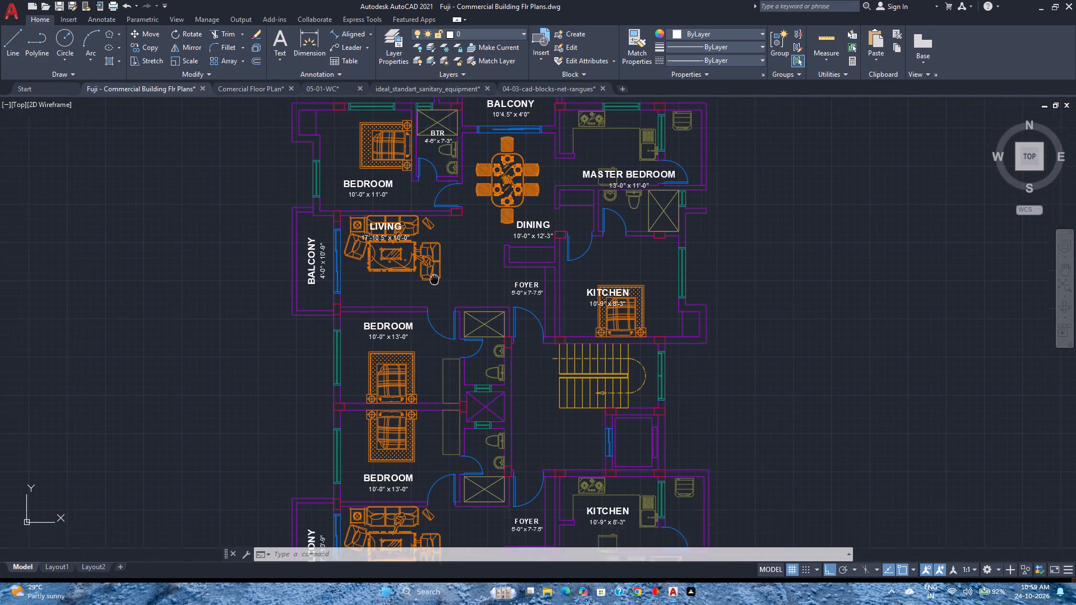
pyautogui.moveTo(435, 277); pyautogui.dragTo(438, 261, button='middle')
pyautogui.middleClick(438, 261)
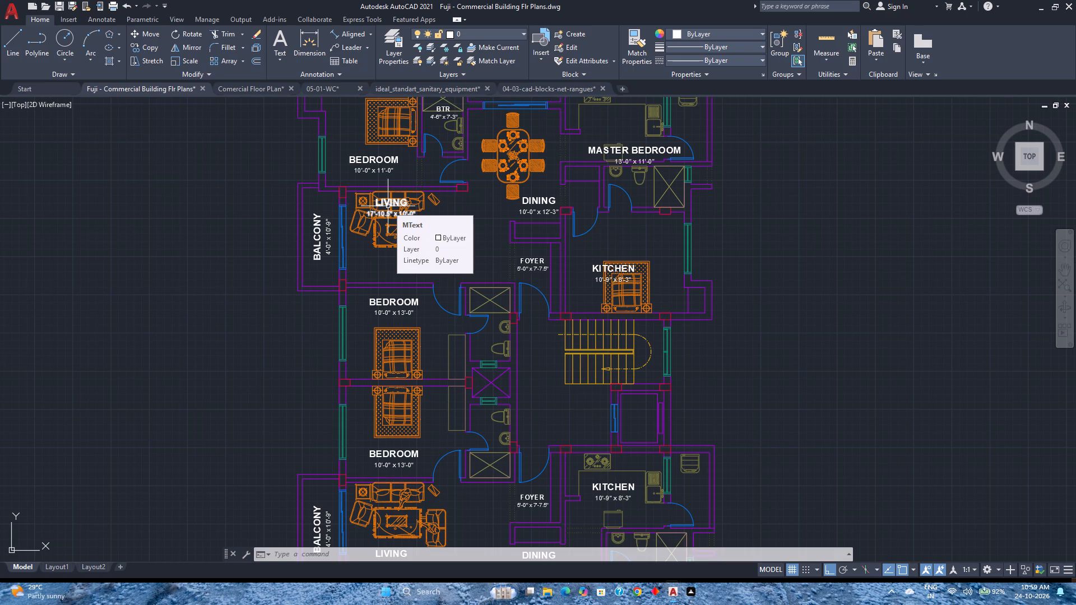
pyautogui.click(388, 206)
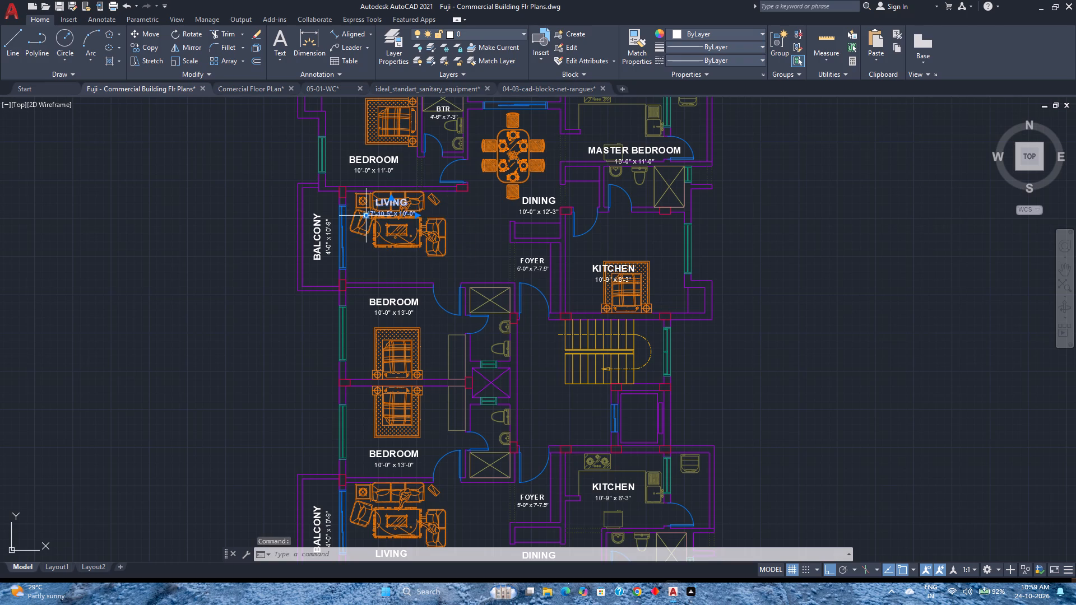
pyautogui.scroll(1, 368, 216)
pyautogui.click(367, 218)
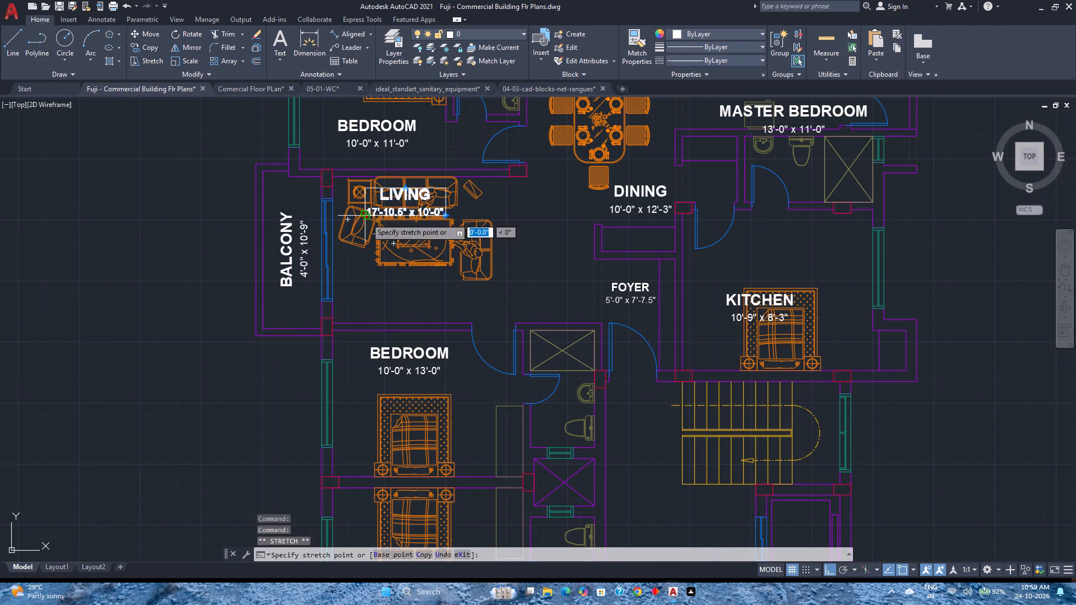
pyautogui.click(368, 309)
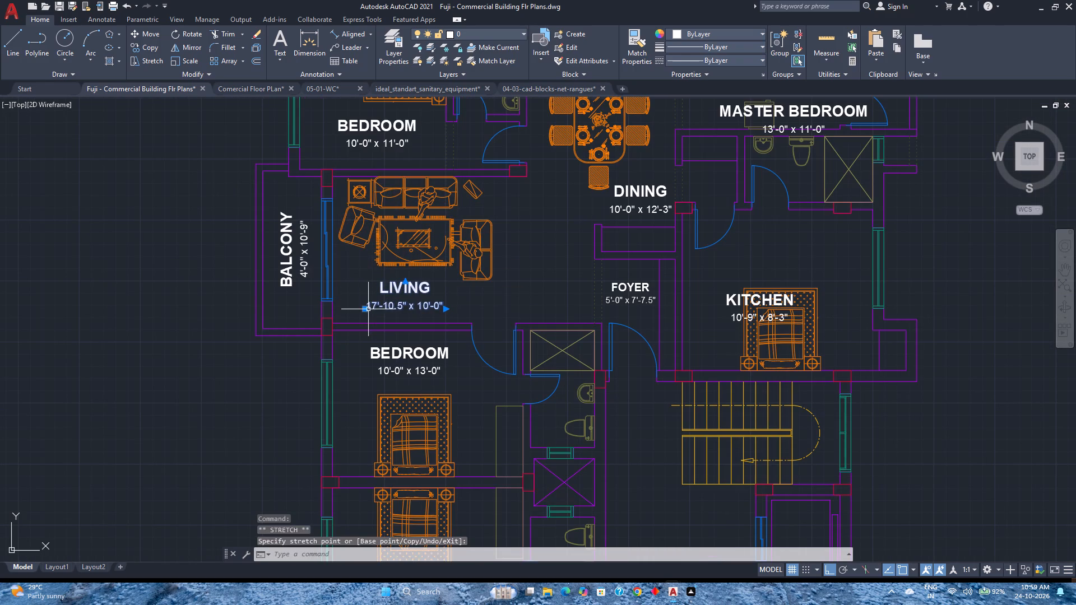
# Move the upper unit's MASTER BEDROOM label straight down into the master bedroom, just above the bed.
pyautogui.moveTo(514, 291); pyautogui.dragTo(365, 330, button='middle')
pyautogui.middleClick(365, 330)
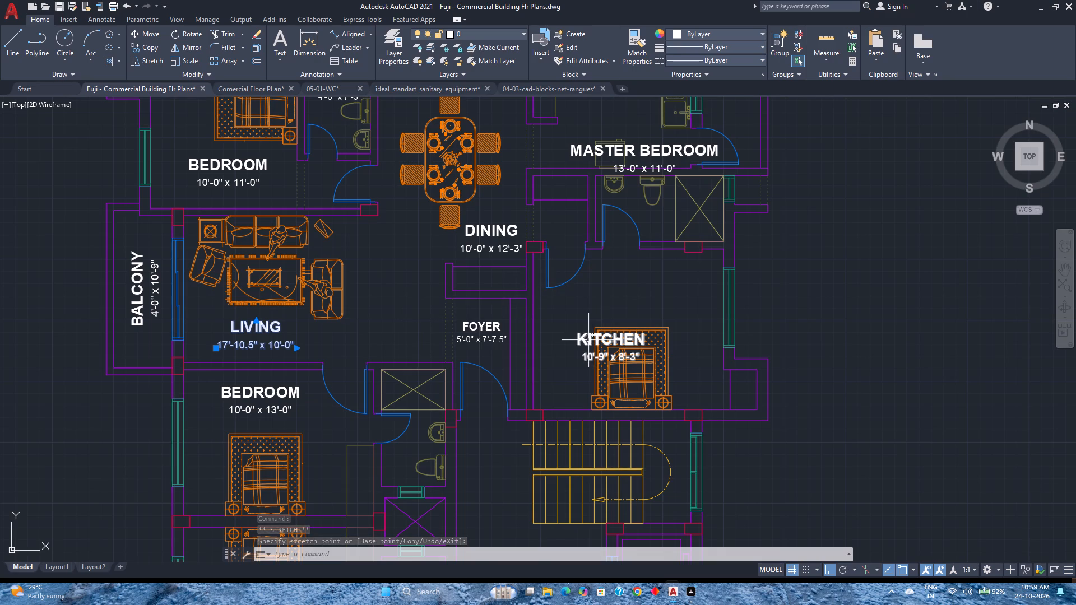
pyautogui.click(622, 148)
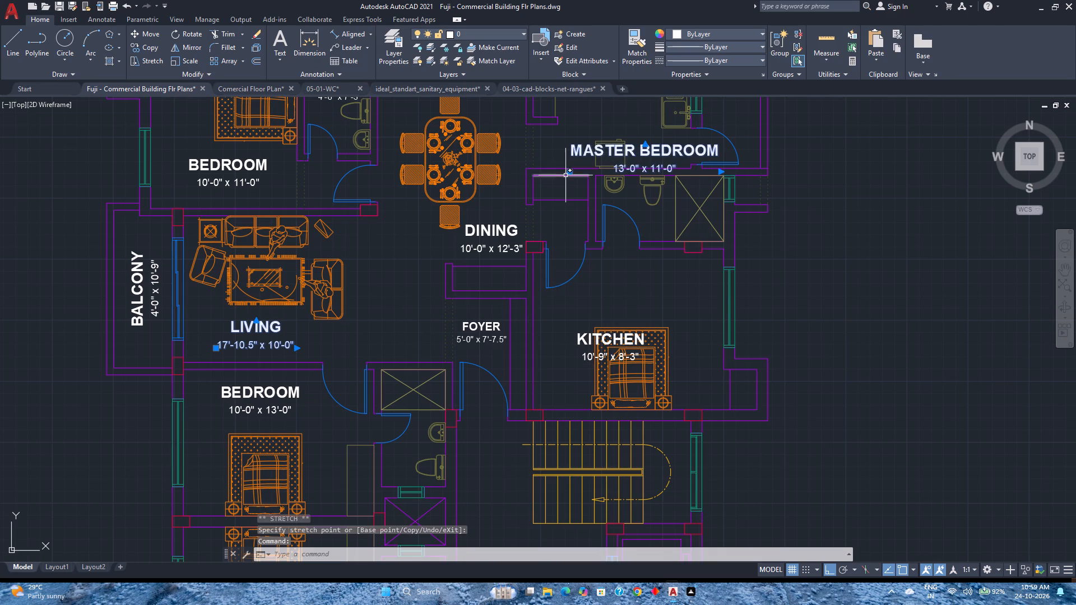
pyautogui.click(568, 174)
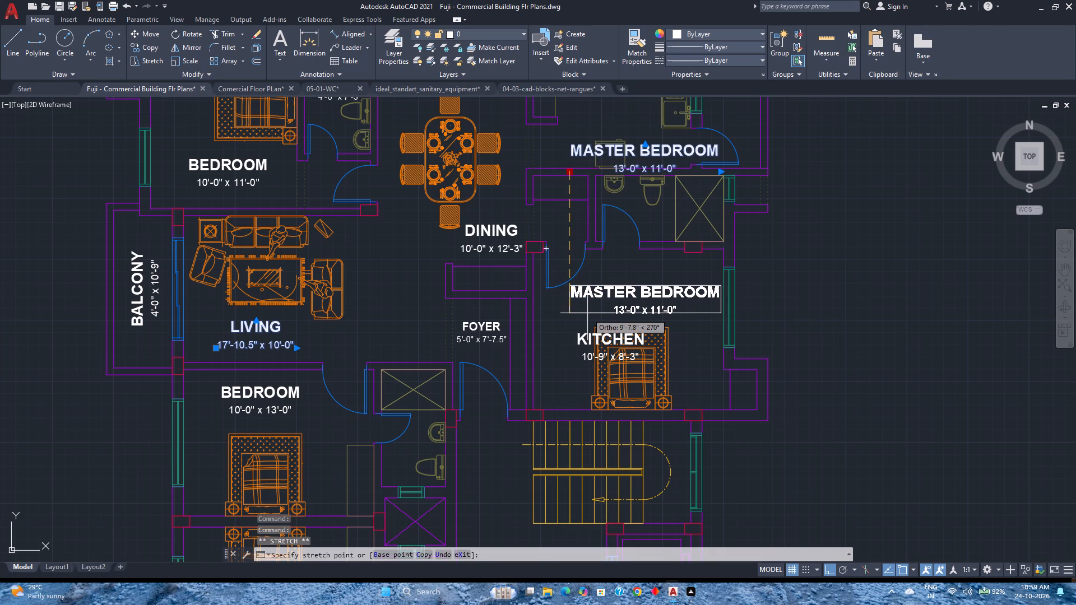
pyautogui.click(587, 315)
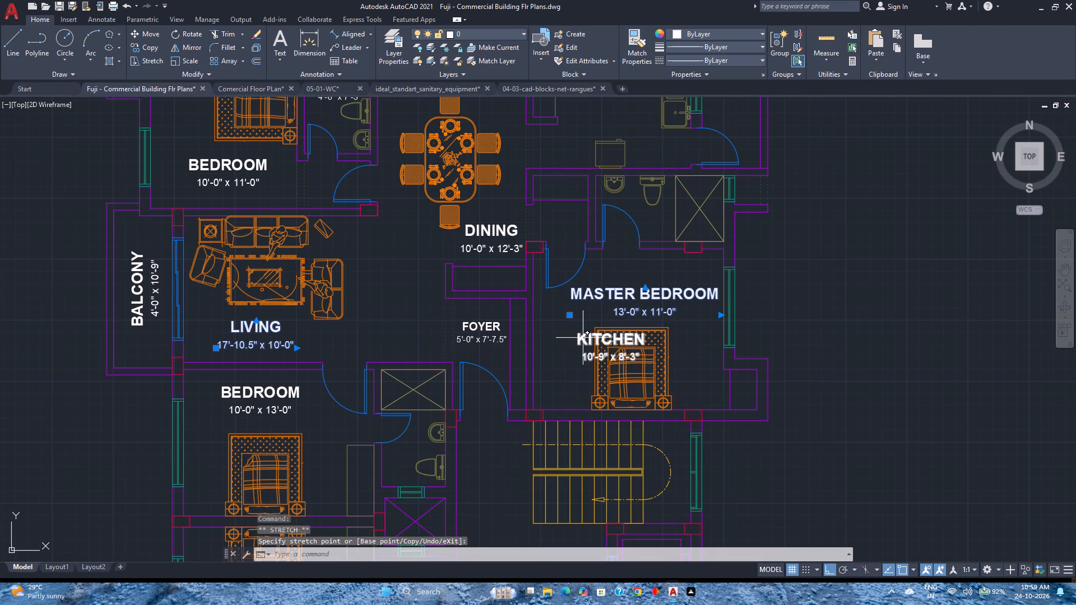
pyautogui.press('Escape')
# Move the upper unit's KITCHEN label straight up from the master bedroom bed into the kitchen, beside the sink counter.
pyautogui.click(579, 336)
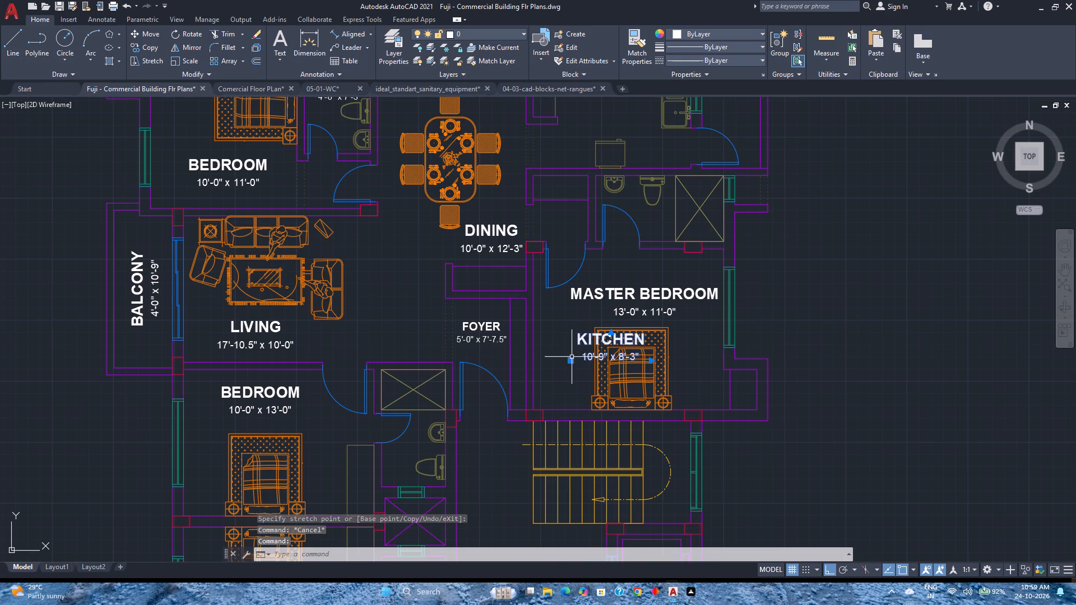
pyautogui.click(572, 359)
pyautogui.middleClick(569, 231)
pyautogui.moveTo(569, 232); pyautogui.dragTo(586, 422, button='middle')
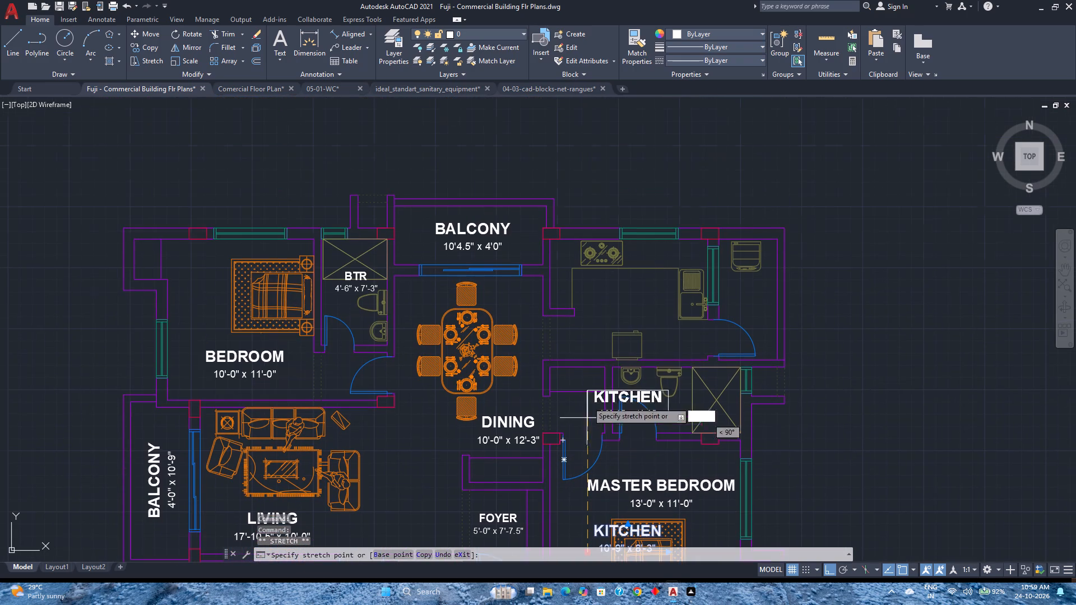
pyautogui.click(586, 309)
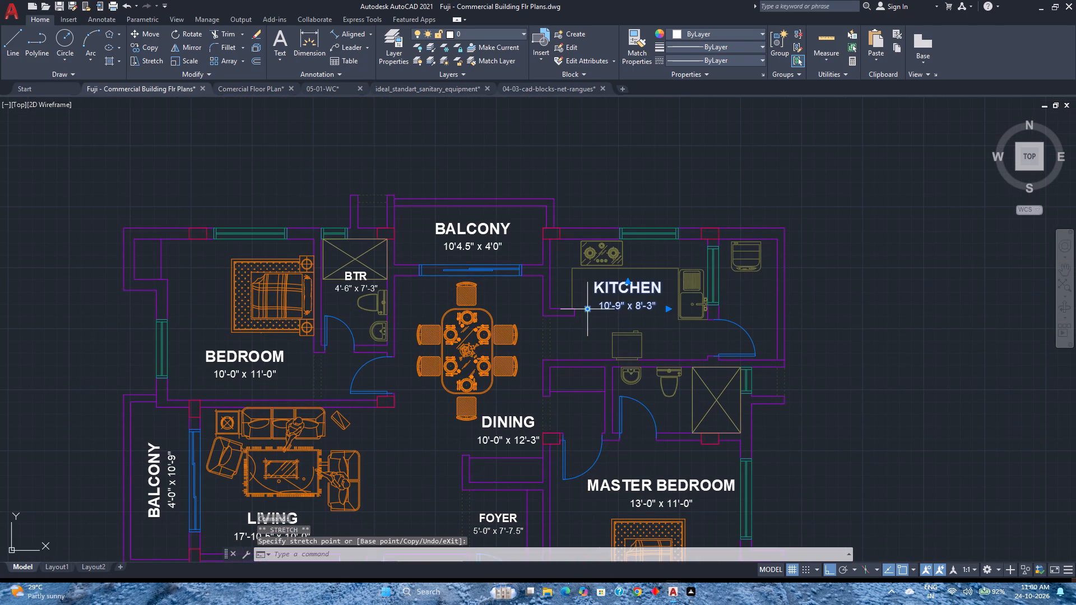
pyautogui.press('Escape')
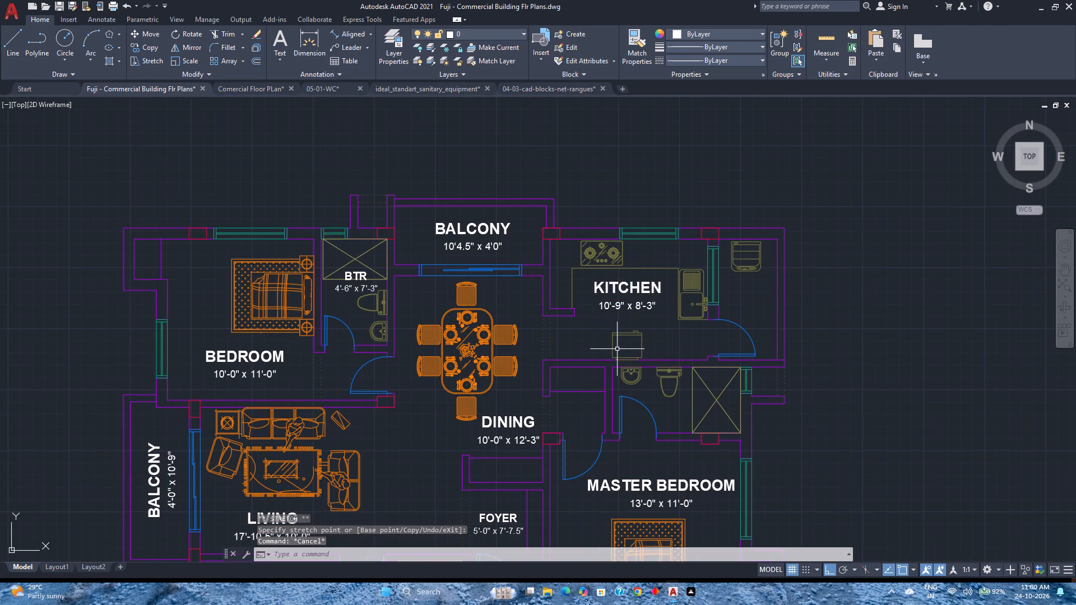
# Change the size in the upper unit's KITCHEN label to 11'-0" x 8'-3".
pyautogui.doubleClick(614, 288)
pyautogui.scroll(3, 614, 288)
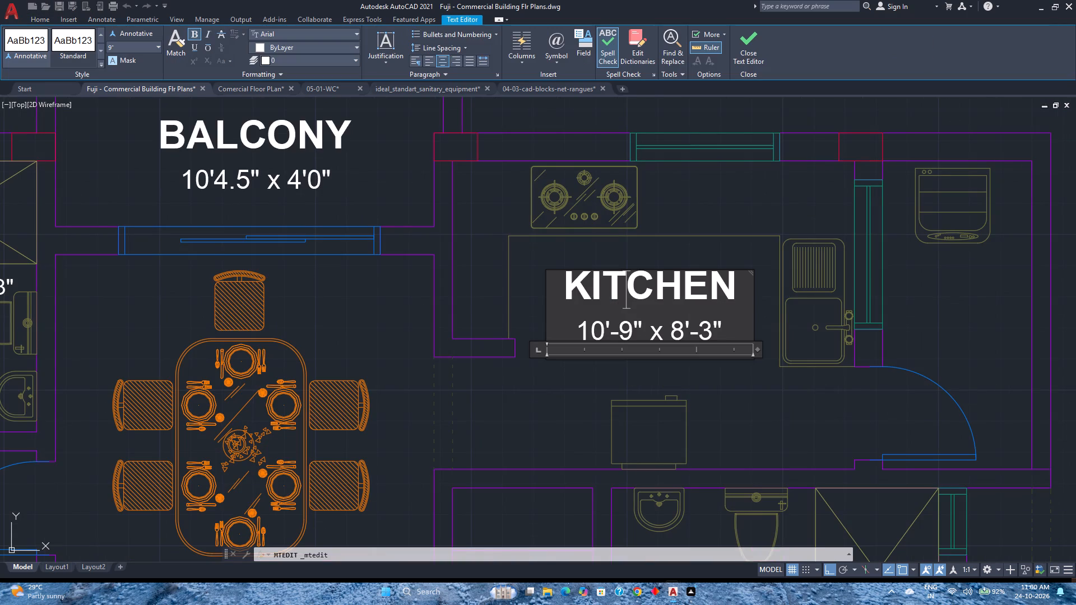
pyautogui.click(603, 329)
pyautogui.press('BackSpace')
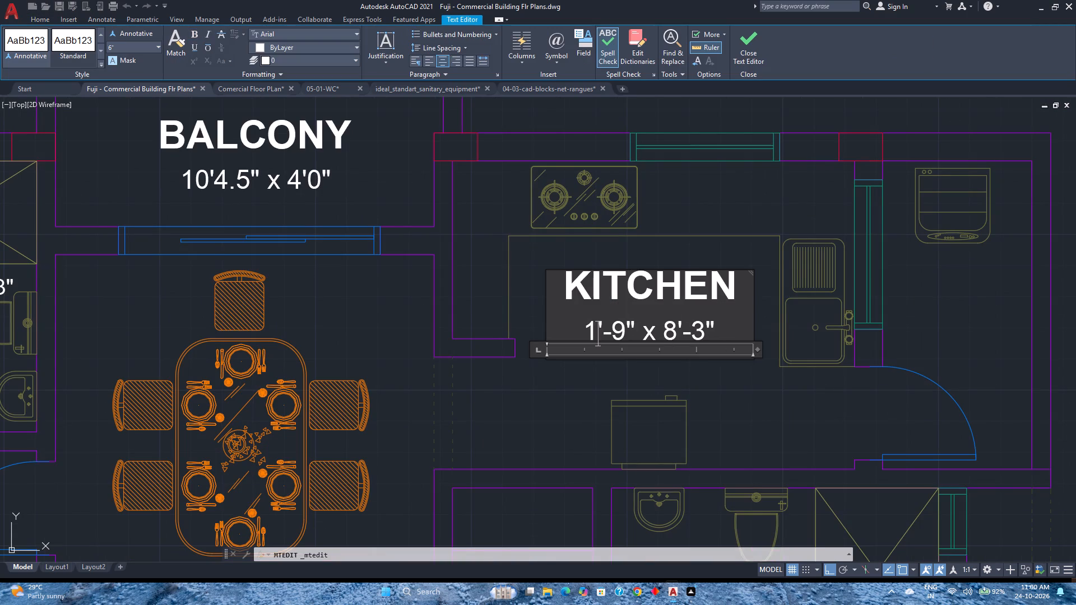
pyautogui.press('1')
pyautogui.press('Right')
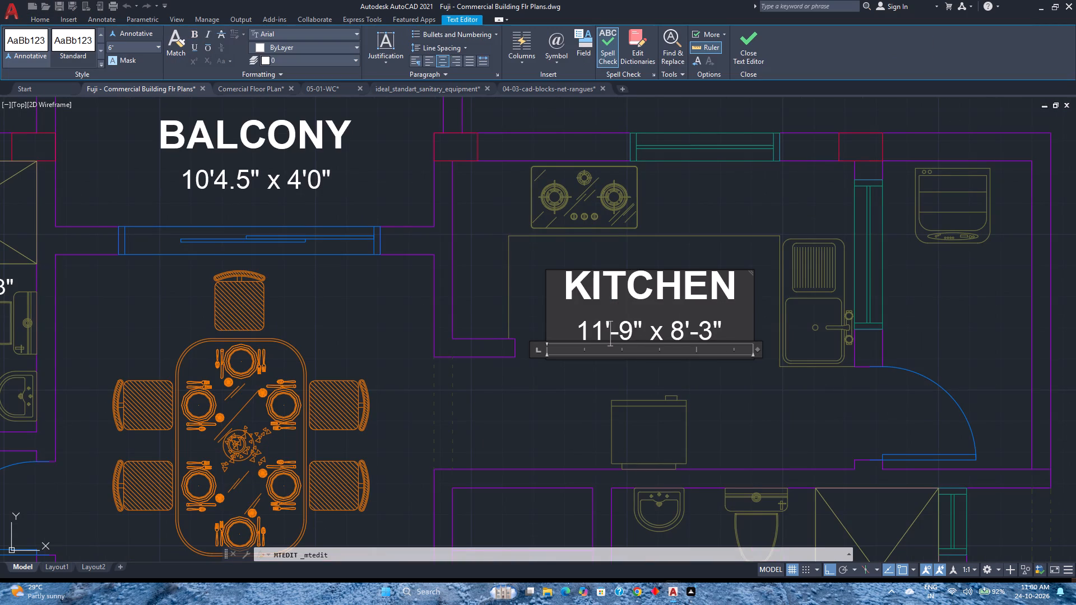
pyautogui.press('Right')
pyautogui.press('Right')
pyautogui.press('BackSpace')
pyautogui.press('0')
pyautogui.click(749, 52)
# Save the drawing.
pyautogui.scroll(-3, 622, 300)
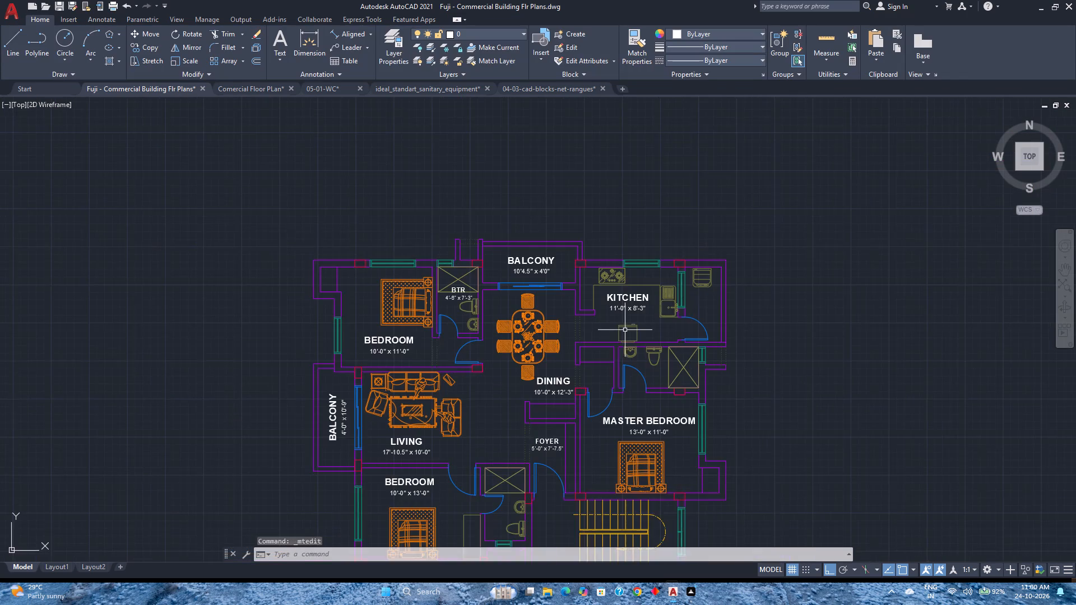
pyautogui.moveTo(624, 333); pyautogui.dragTo(582, 255, button='middle')
pyautogui.middleClick(582, 255)
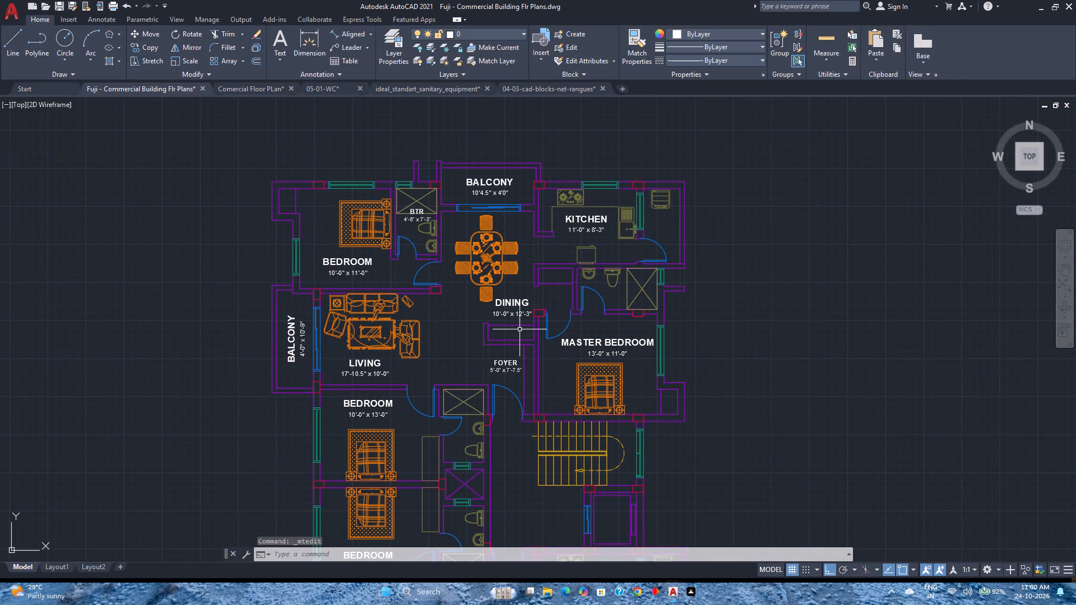
pyautogui.hotkey('ctrl', 's')
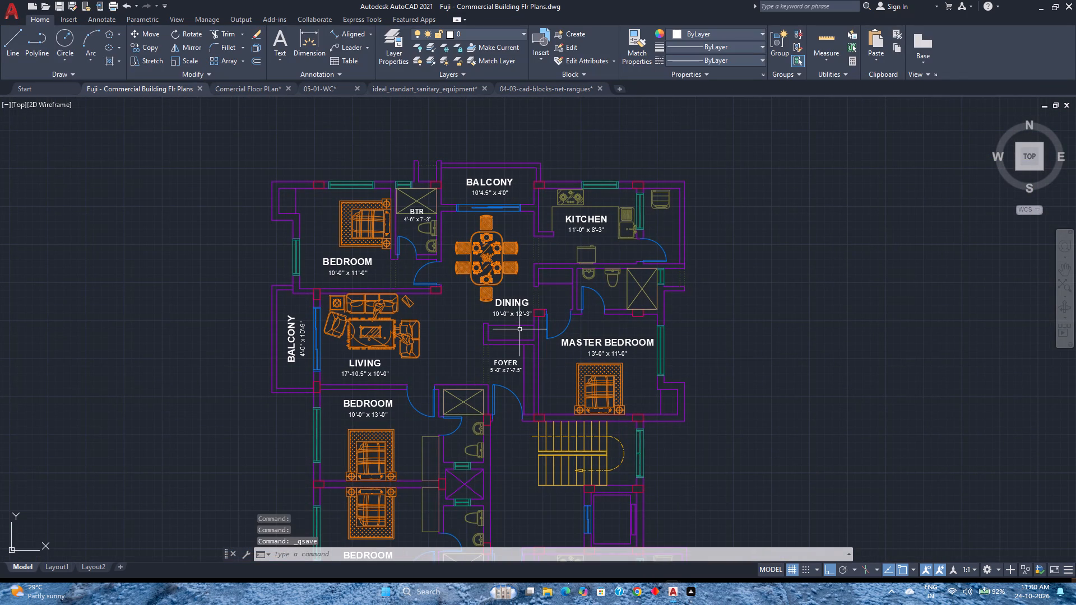
# Examine the room labels of both units across the whole floor plan, looking closely at the lower unit.
pyautogui.moveTo(542, 428); pyautogui.dragTo(498, 301, button='middle')
pyautogui.scroll(-1, 498, 300)
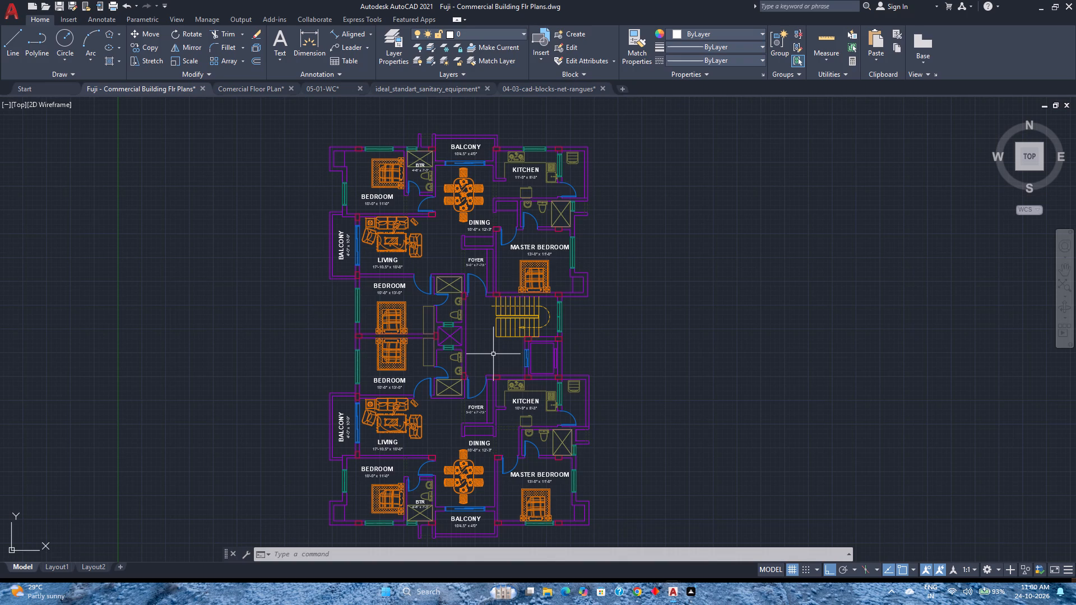
pyautogui.scroll(-2, 514, 323)
pyautogui.scroll(3, 505, 336)
pyautogui.moveTo(520, 367); pyautogui.dragTo(494, 309, button='middle')
pyautogui.scroll(3, 457, 413)
pyautogui.scroll(-3, 457, 413)
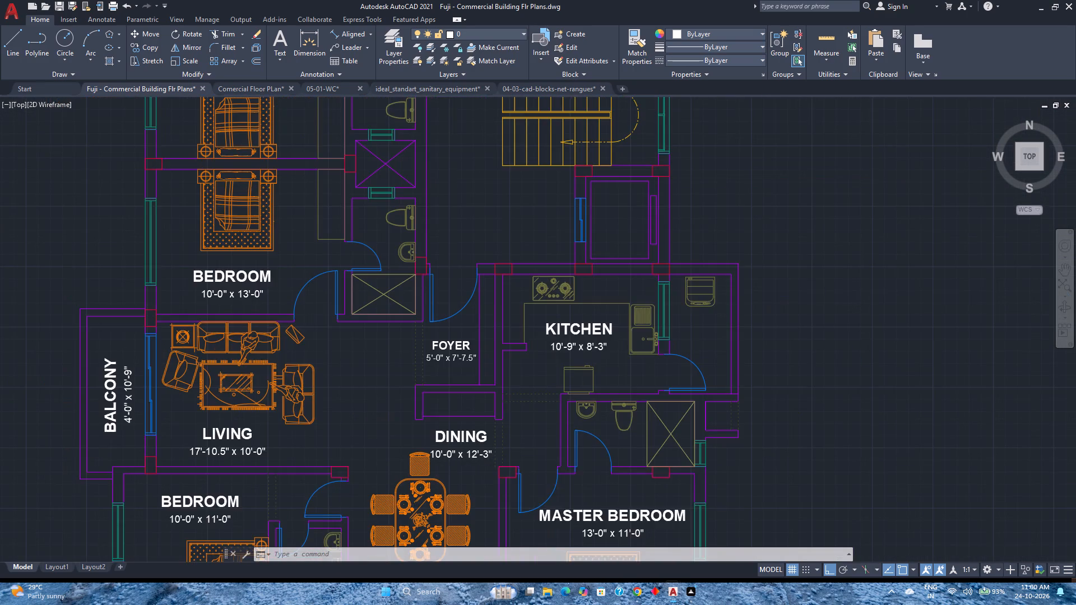
pyautogui.scroll(-1, 457, 413)
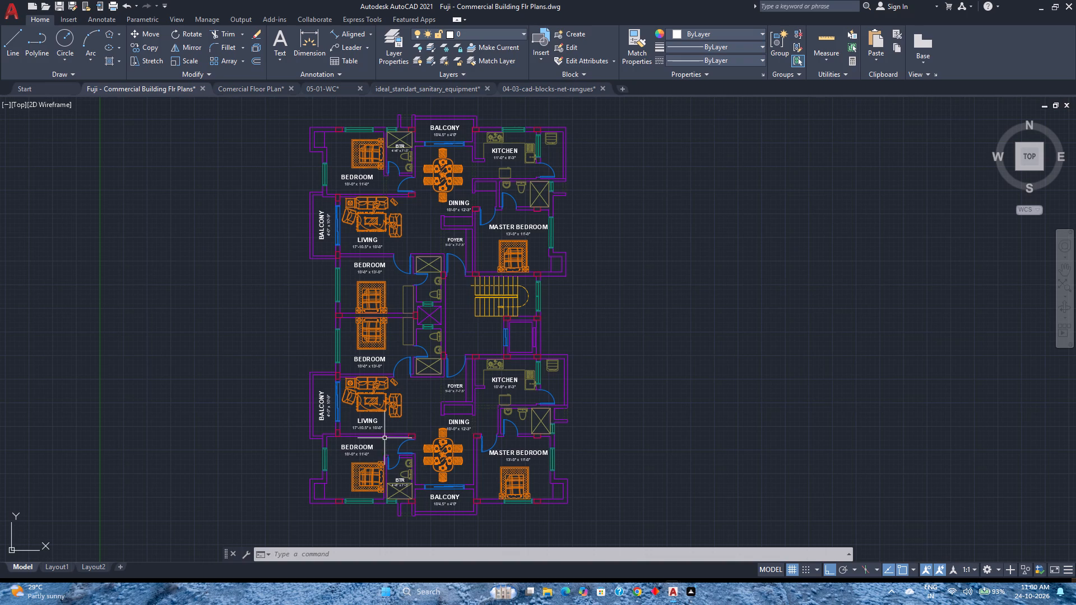
# Copy the BTR label from the lower unit's bottom bedroom toilet into the shower area of the bathroom beside its upper bedroom.
pyautogui.scroll(1, 373, 408)
pyautogui.moveTo(400, 447); pyautogui.dragTo(408, 365, button='middle')
pyautogui.click(421, 443)
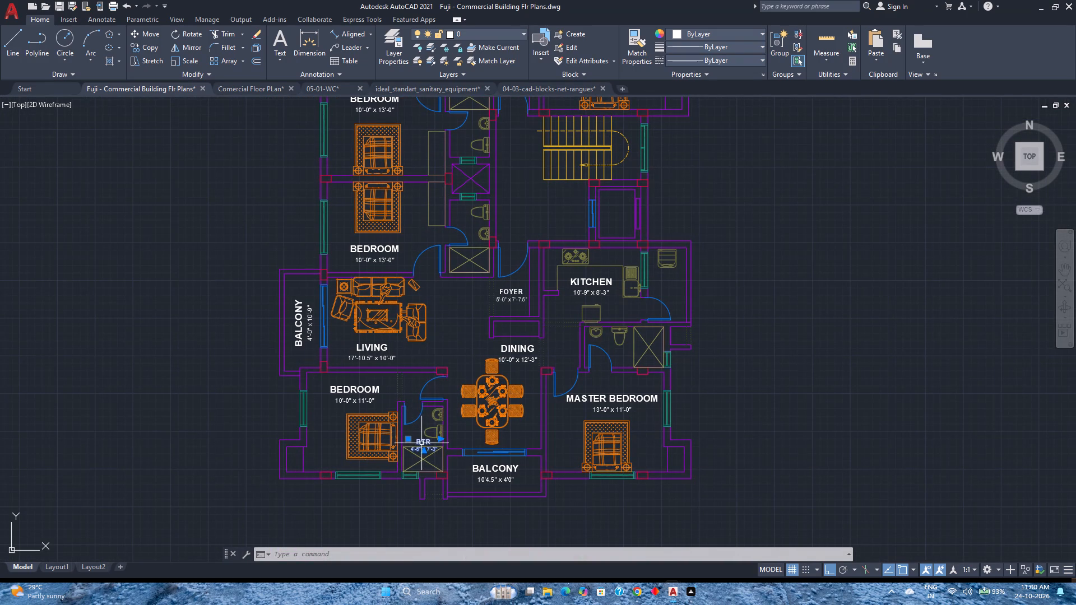
pyautogui.click(151, 44)
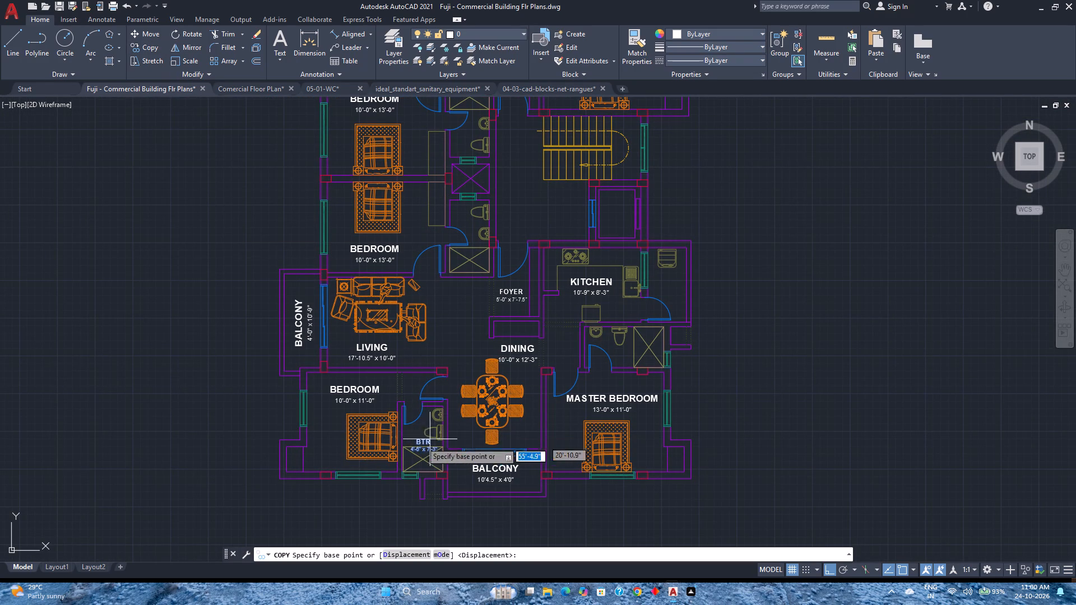
pyautogui.scroll(3, 420, 443)
pyautogui.click(405, 431)
pyautogui.scroll(-4, 405, 431)
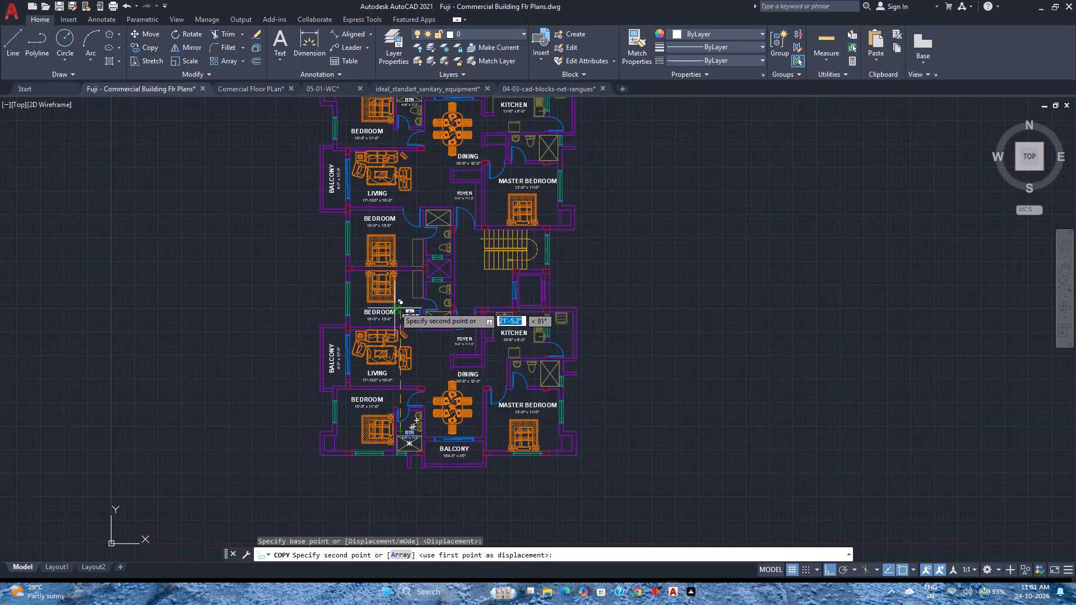
pyautogui.scroll(2, 437, 317)
pyautogui.press('F8')
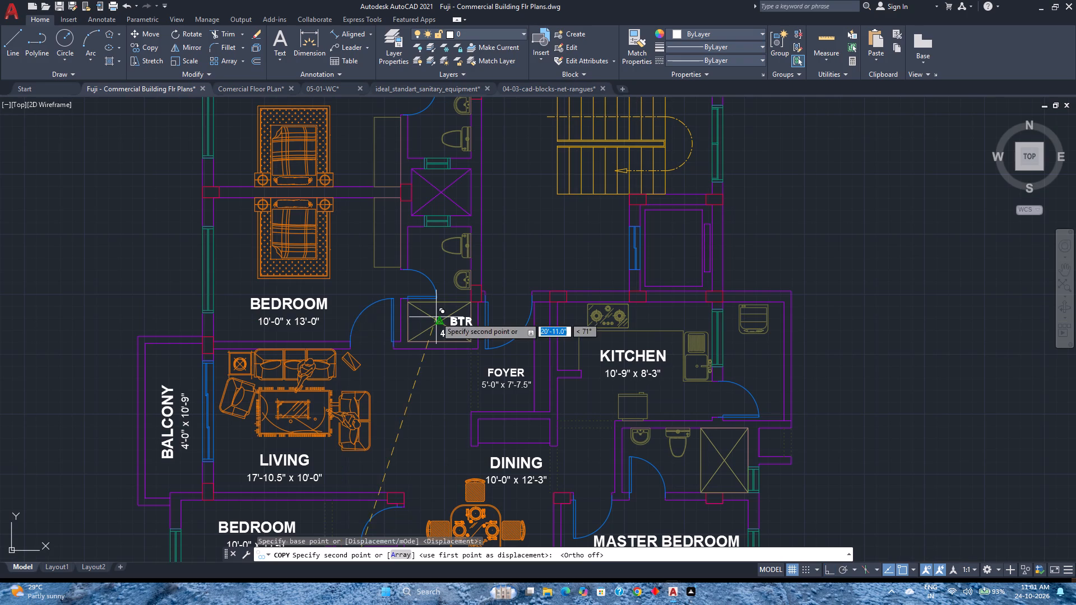
pyautogui.scroll(1, 435, 316)
pyautogui.moveTo(435, 316); pyautogui.dragTo(468, 389, button='middle')
pyautogui.middleClick(468, 389)
pyautogui.middleClick(468, 389)
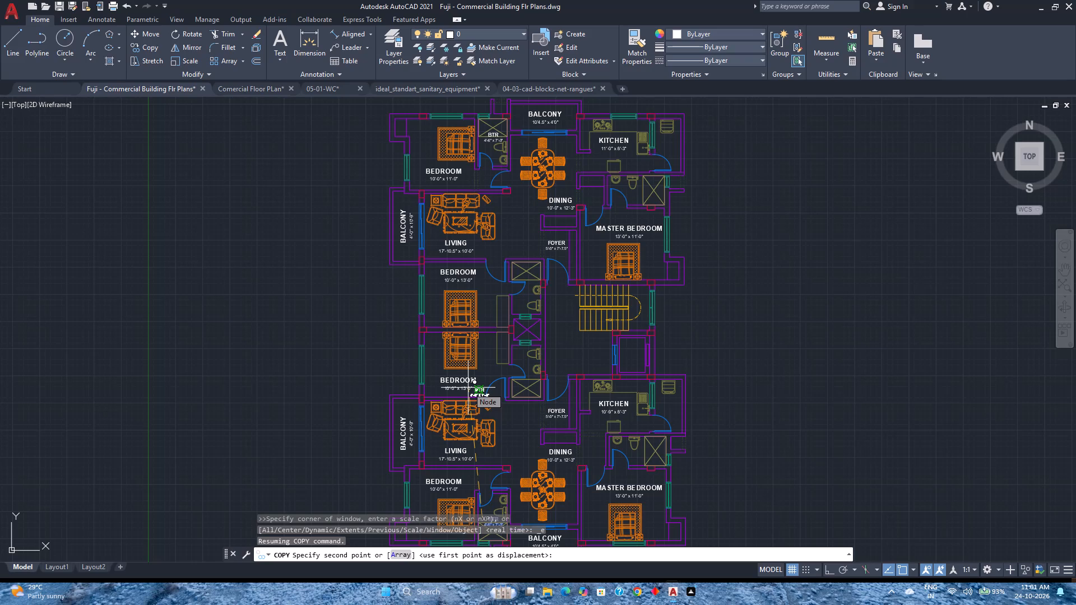
pyautogui.scroll(3, 541, 389)
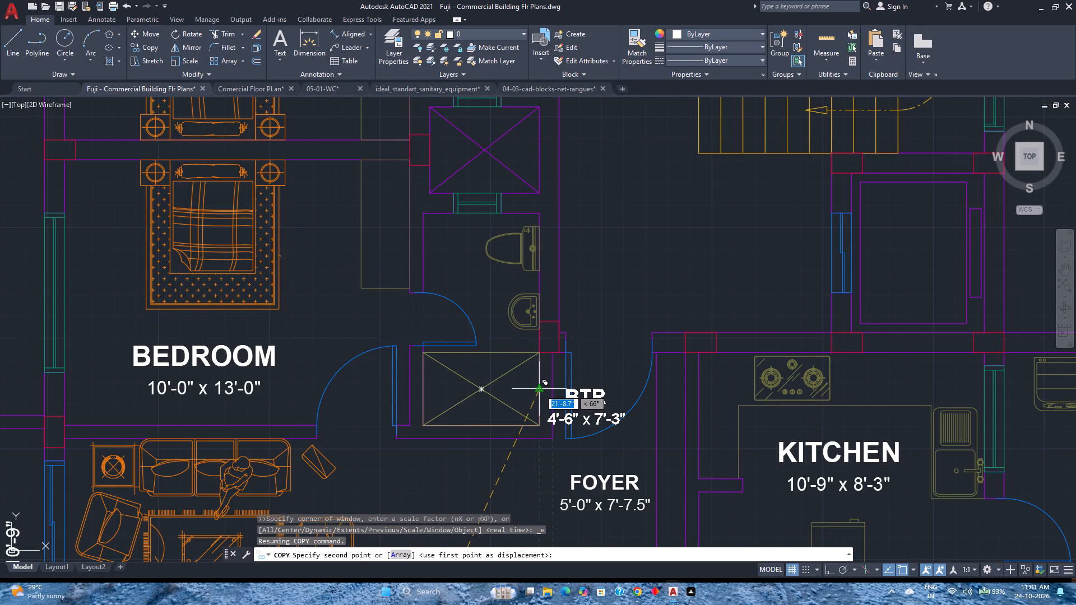
pyautogui.scroll(1, 499, 385)
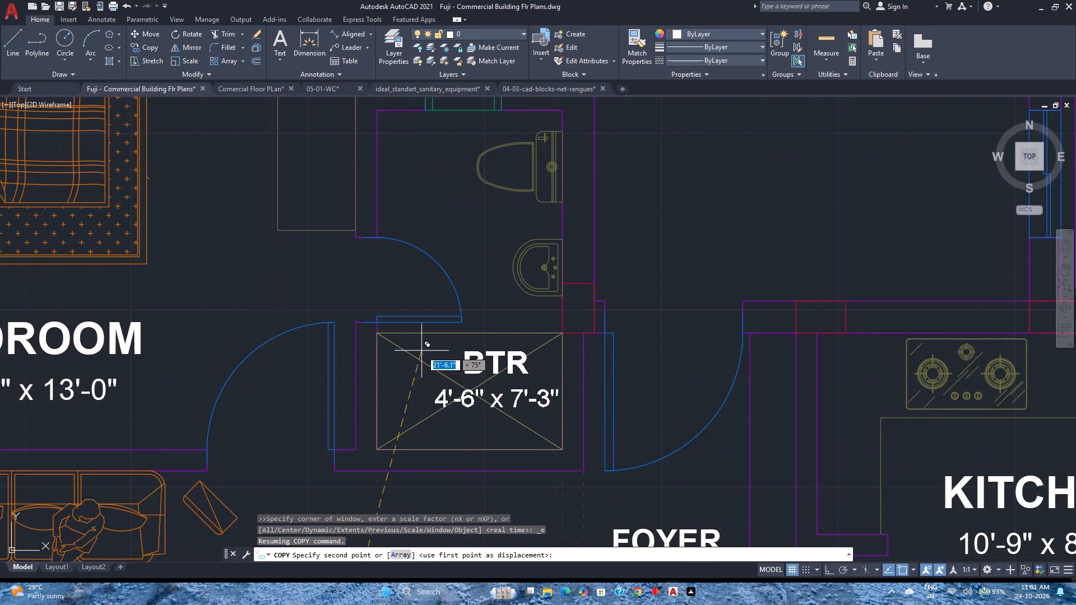
pyautogui.click(389, 347)
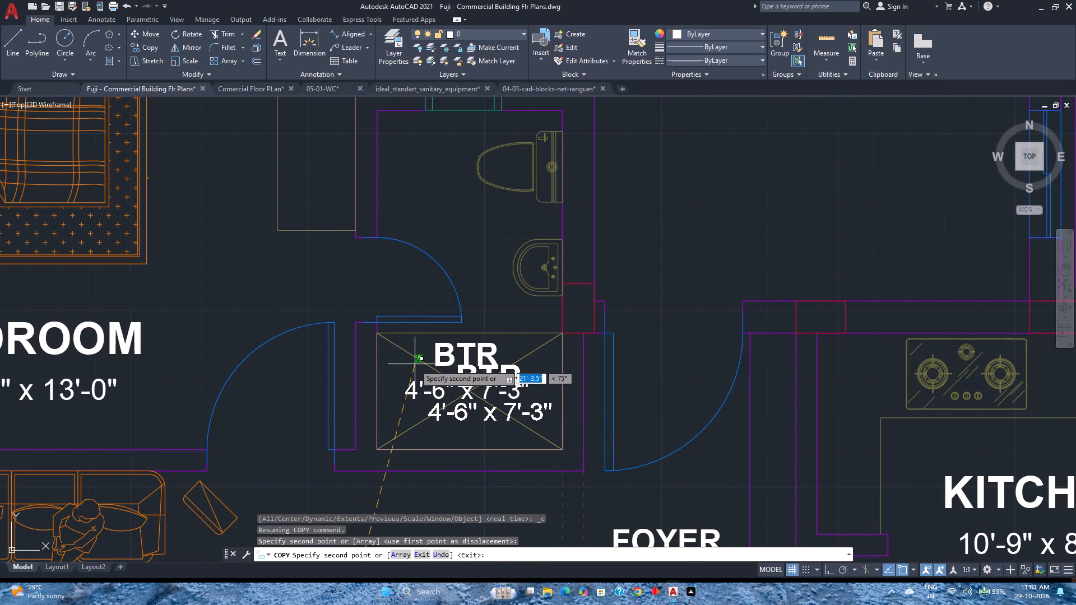
pyautogui.press('Escape')
# Change the size in the copied BTR label to 4'-6" x 8'-0".
pyautogui.doubleClick(486, 389)
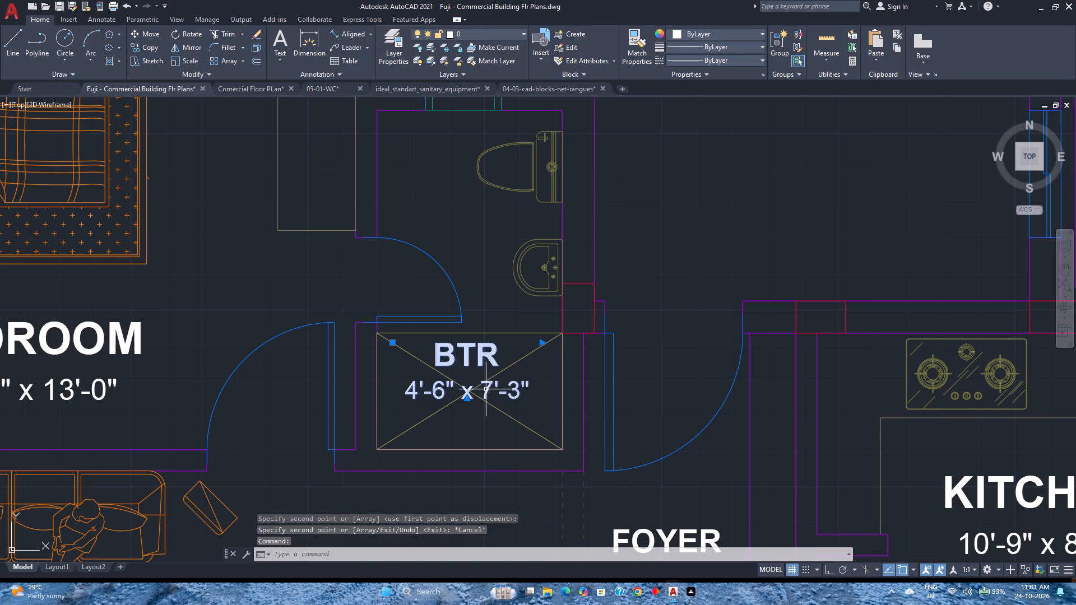
pyautogui.scroll(2, 489, 394)
pyautogui.click(489, 391)
pyautogui.press('BackSpace')
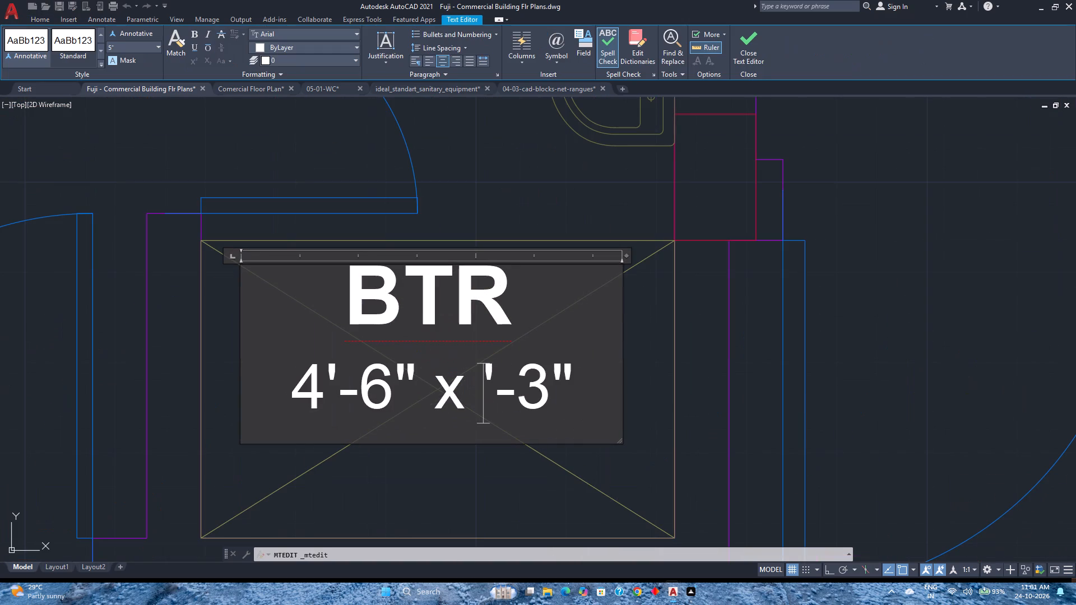
pyautogui.press('8')
pyautogui.click(564, 390)
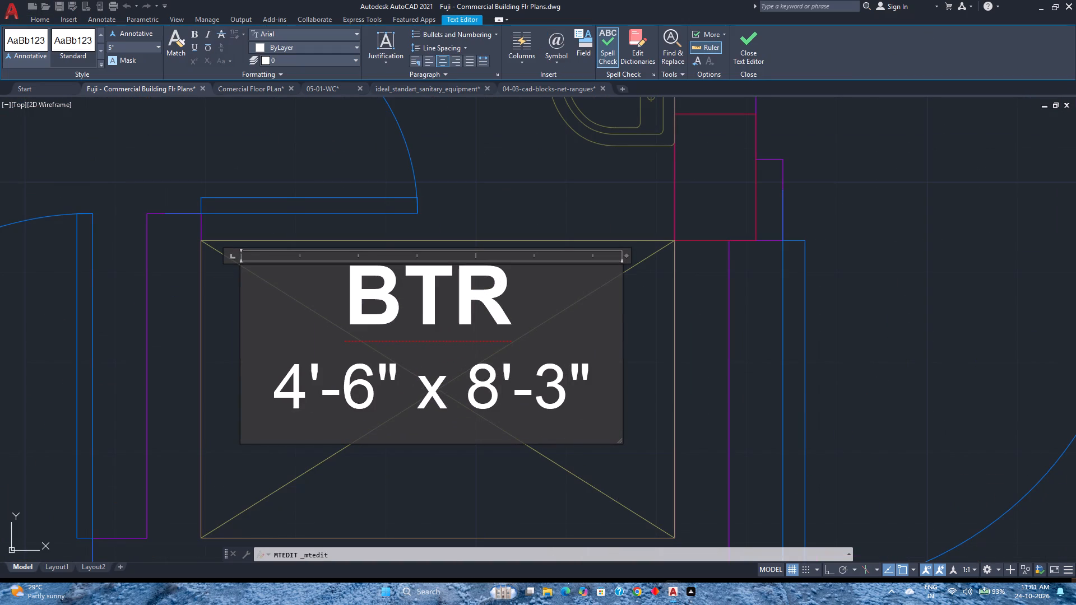
pyautogui.press('BackSpace')
pyautogui.press('0')
pyautogui.click(748, 45)
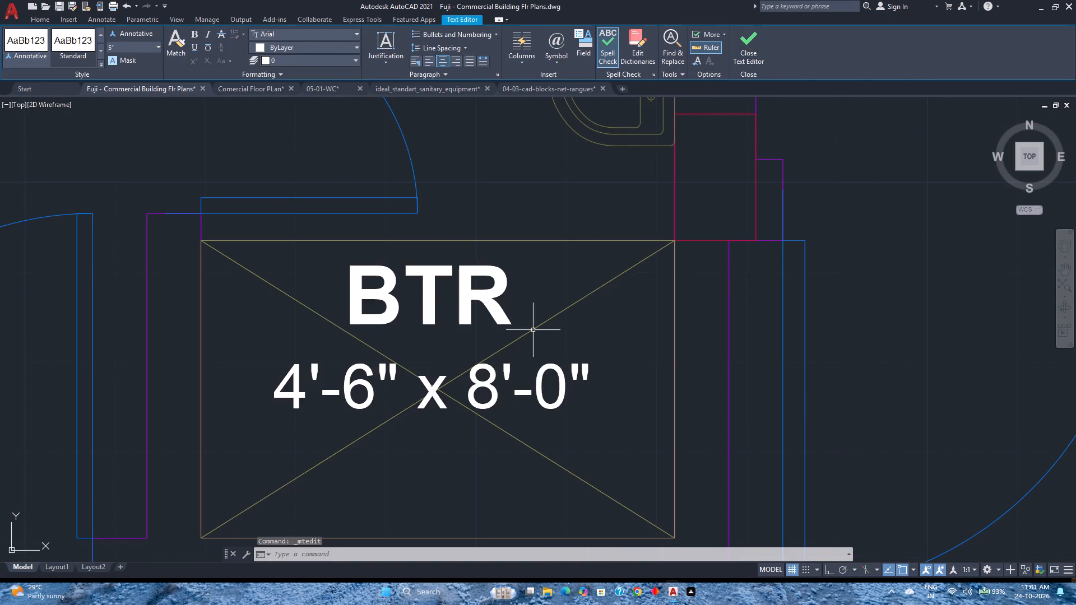
# Copy the 4'-6" x 8'-0" BTR label up into the crossed shaft between the two units' bathrooms.
pyautogui.scroll(-2, 534, 330)
pyautogui.moveTo(532, 334); pyautogui.dragTo(539, 399, button='middle')
pyautogui.middleClick(539, 399)
pyautogui.click(512, 384)
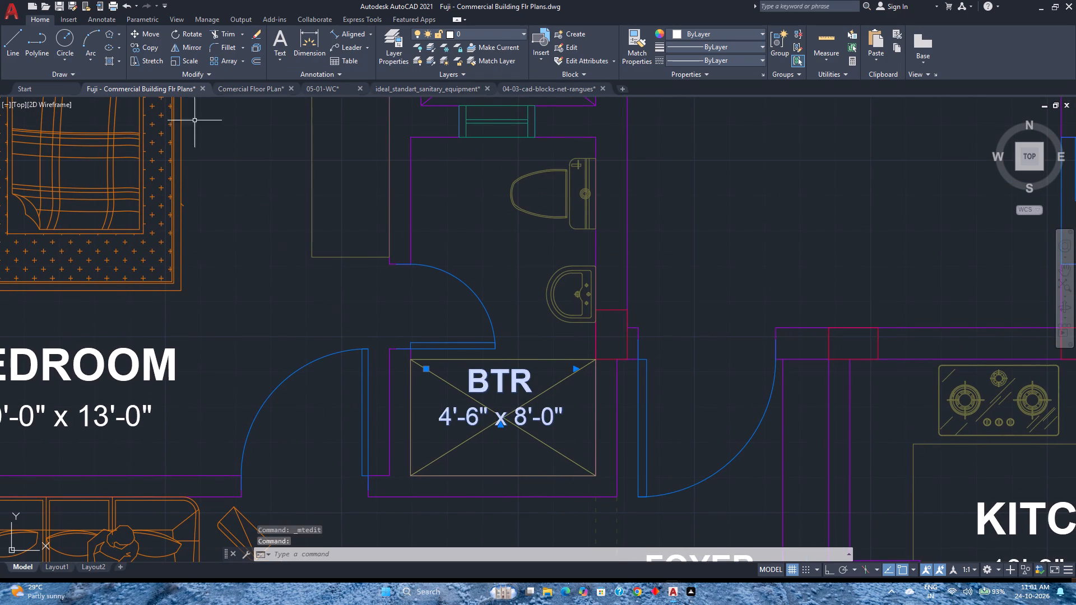
pyautogui.click(147, 46)
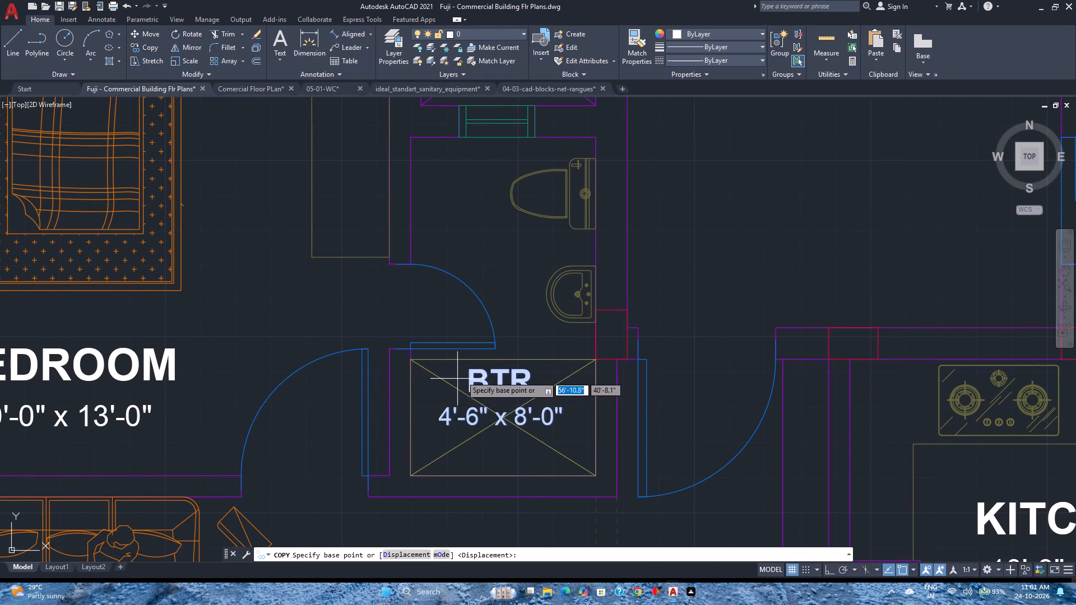
pyautogui.click(471, 371)
pyautogui.scroll(-2, 471, 371)
pyautogui.moveTo(468, 374); pyautogui.dragTo(465, 381, button='middle')
pyautogui.moveTo(465, 381); pyautogui.dragTo(466, 491, button='middle')
pyautogui.scroll(1, 462, 357)
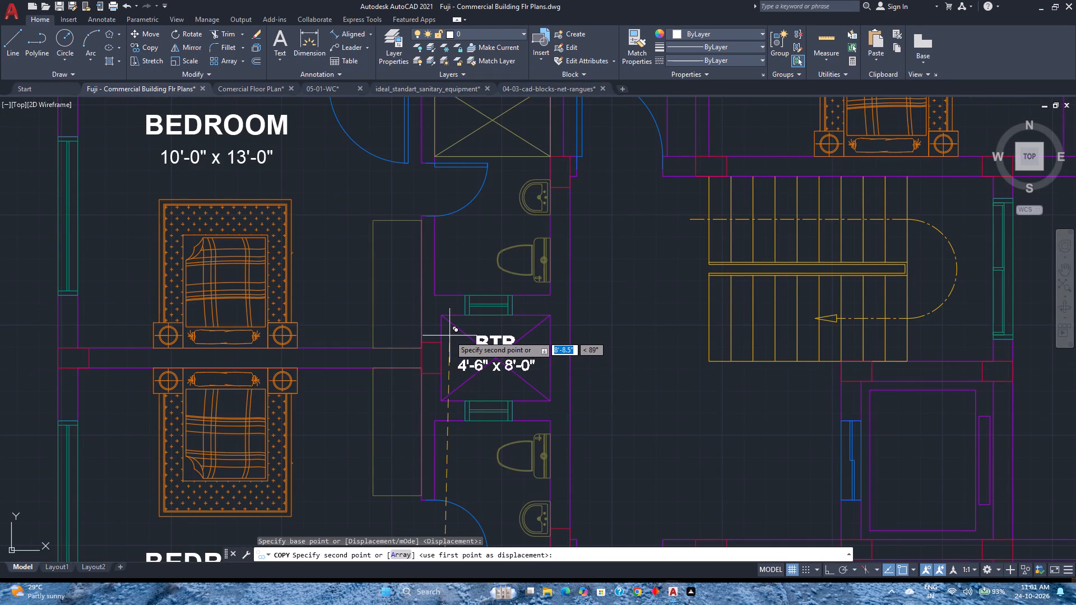
pyautogui.click(449, 336)
pyautogui.press('Escape')
# Change the shaft's label to read O.T.S with the size 4'-6" x 3'-3".
pyautogui.doubleClick(488, 346)
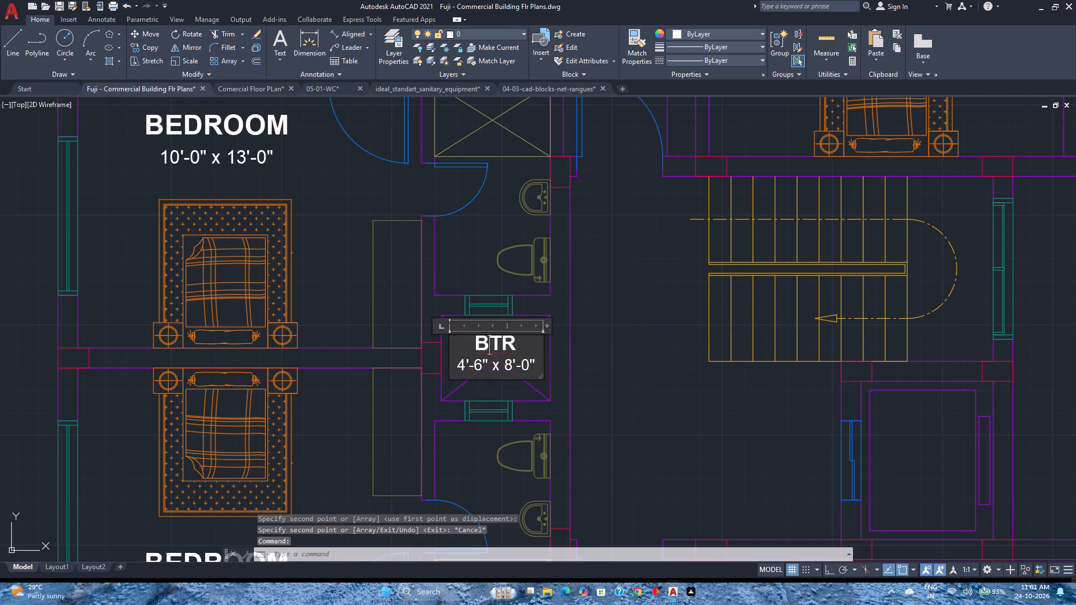
pyautogui.click(515, 343)
pyautogui.press('BackSpace')
pyautogui.press('BackSpace')
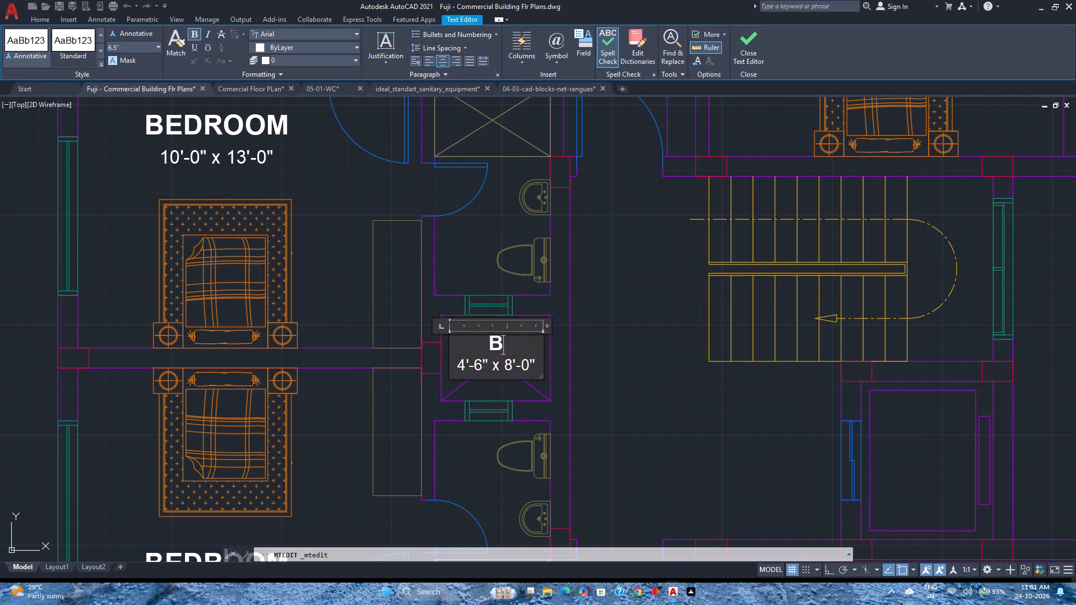
pyautogui.press('BackSpace')
pyautogui.write('O.T.S')
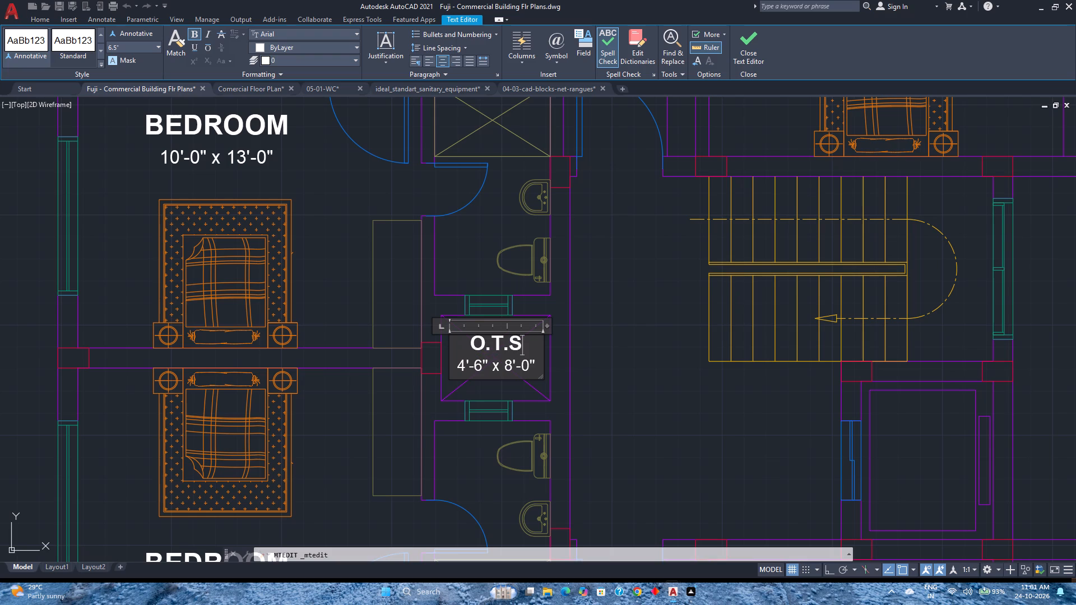
pyautogui.press('Down')
pyautogui.press('Left')
pyautogui.press('Left')
pyautogui.press('BackSpace')
pyautogui.press('3')
pyautogui.press('Right')
pyautogui.press('Right')
pyautogui.press('Right')
pyautogui.press('BackSpace')
pyautogui.press('3')
pyautogui.click(756, 61)
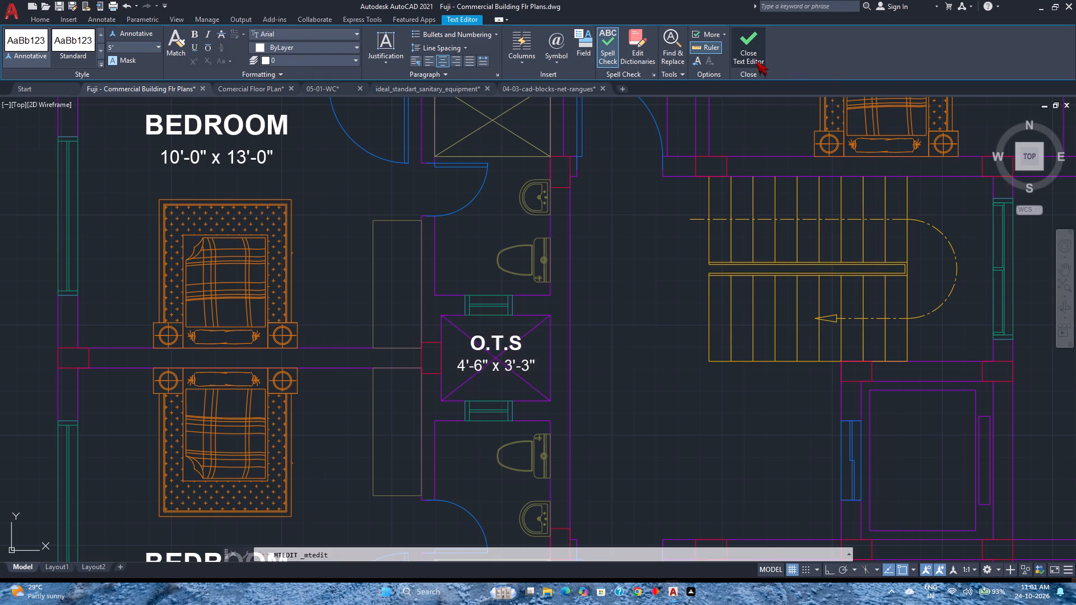
# Copy the 4'-6" x 8'-0" BTR label into the lower unit's small niche between the foyer and dining.
pyautogui.scroll(-2, 585, 298)
pyautogui.moveTo(602, 444); pyautogui.dragTo(539, 353, button='middle')
pyautogui.middleClick(539, 353)
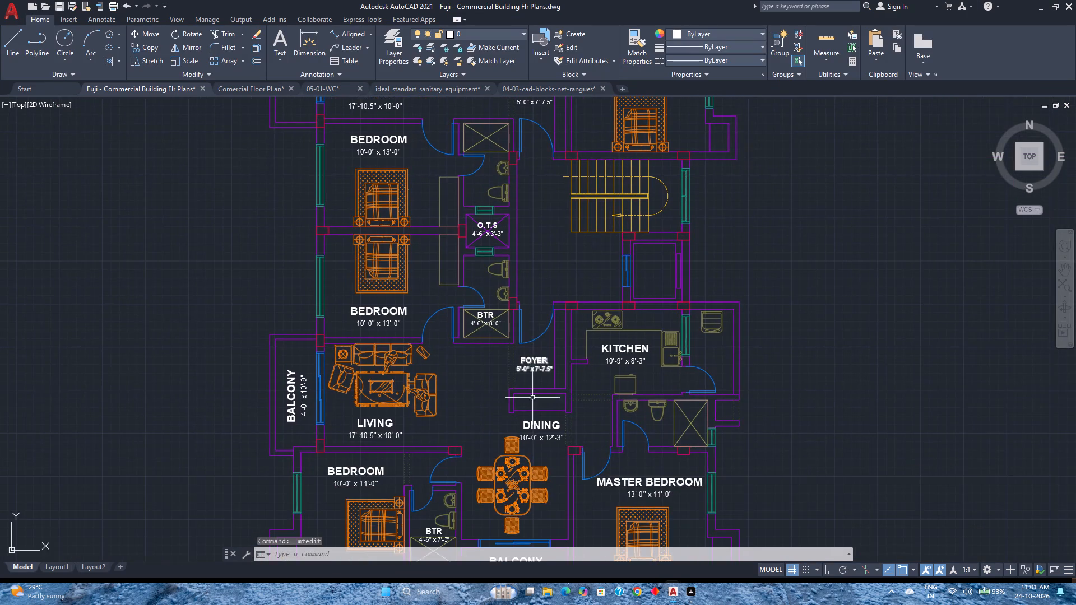
pyautogui.scroll(2, 537, 403)
pyautogui.click(402, 175)
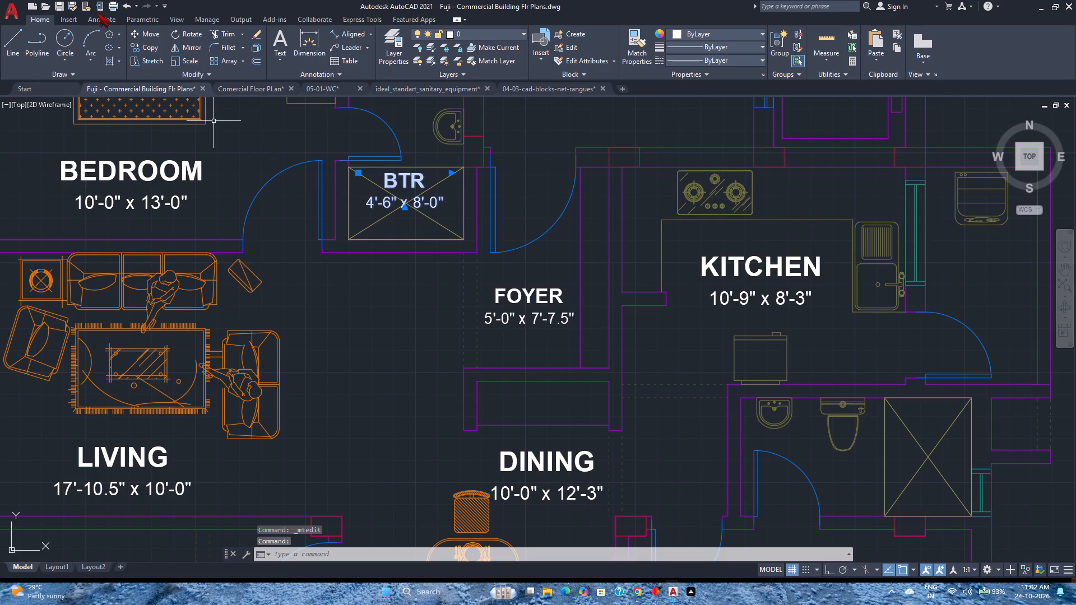
pyautogui.click(153, 46)
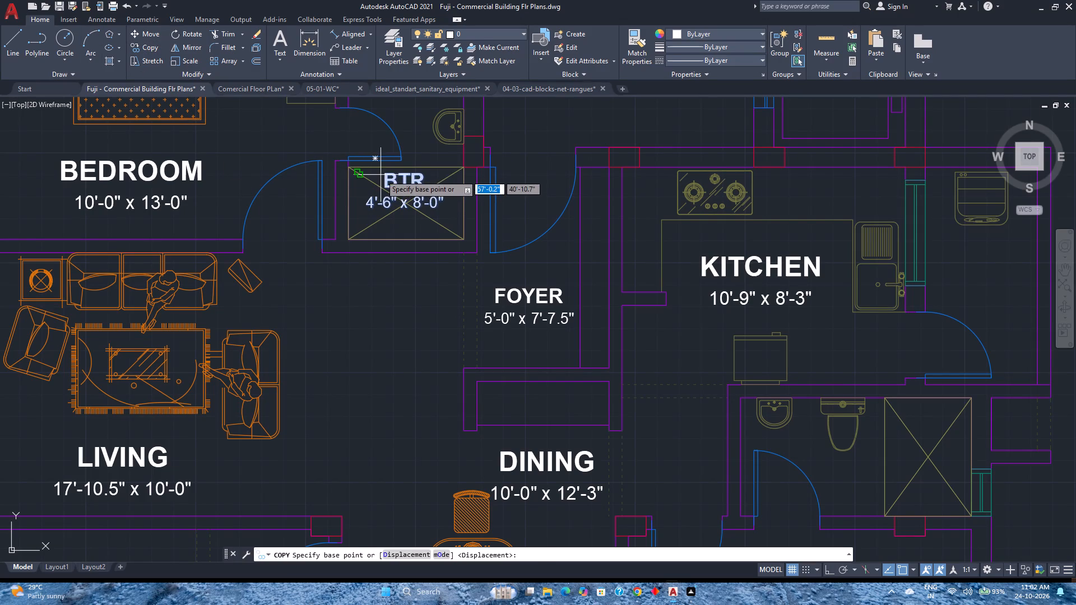
pyautogui.click(381, 173)
pyautogui.scroll(2, 493, 390)
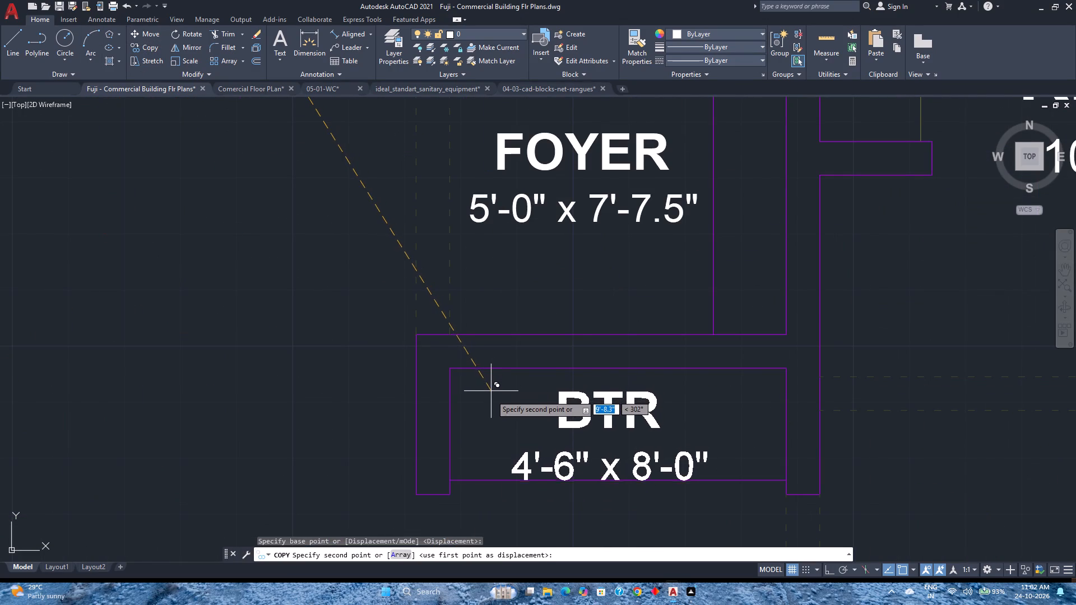
pyautogui.click(490, 402)
pyautogui.press('Escape')
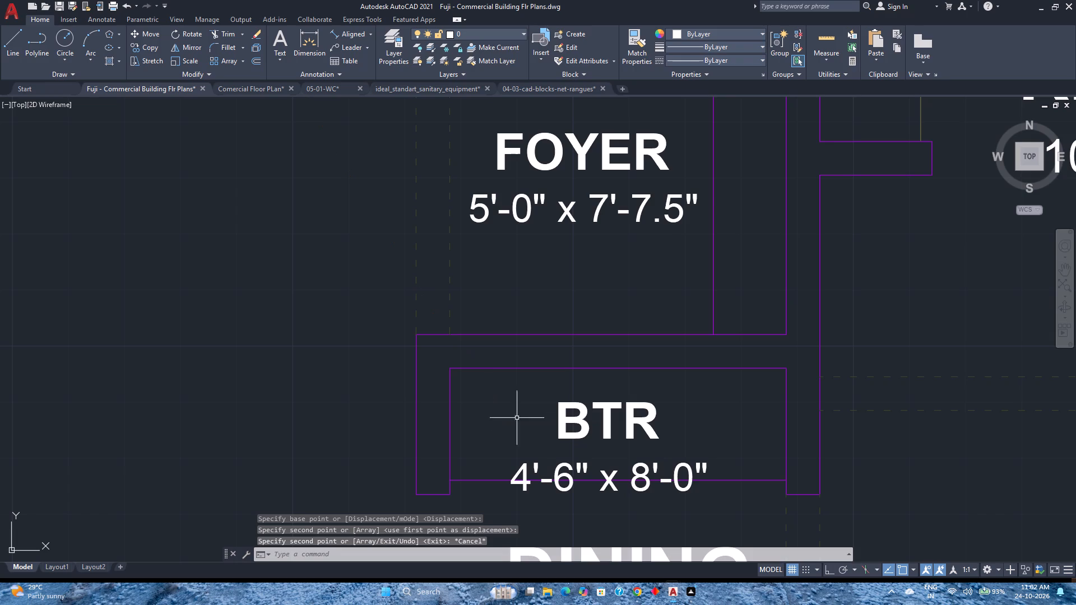
# Replace the copied BTR label in the lower unit's niche between foyer and dining with PUJA, without a size.
pyautogui.doubleClick(570, 424)
pyautogui.click(559, 421)
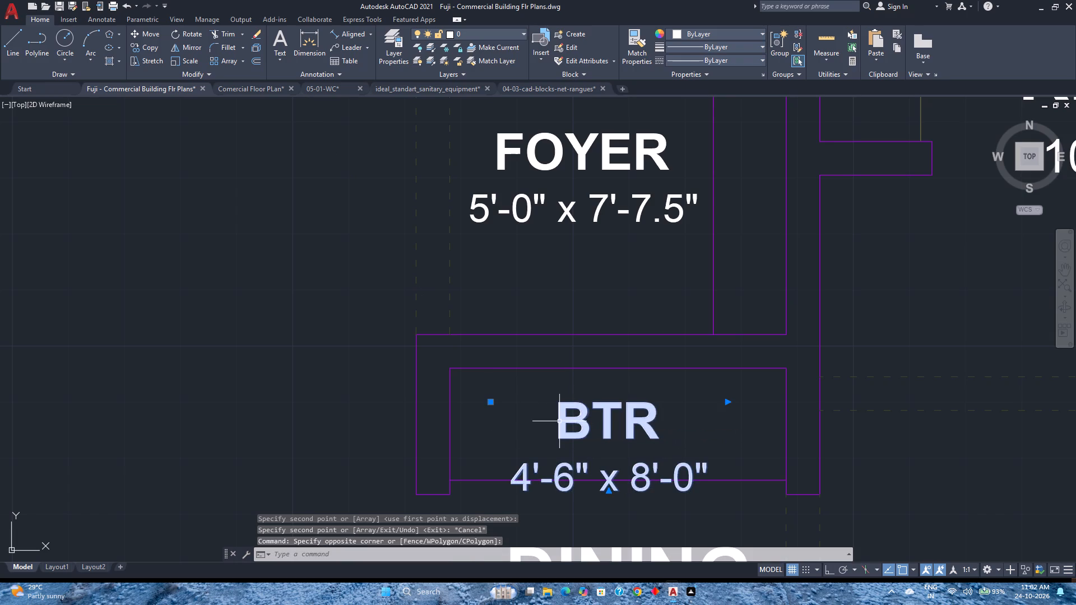
pyautogui.doubleClick(559, 421)
pyautogui.click(710, 485)
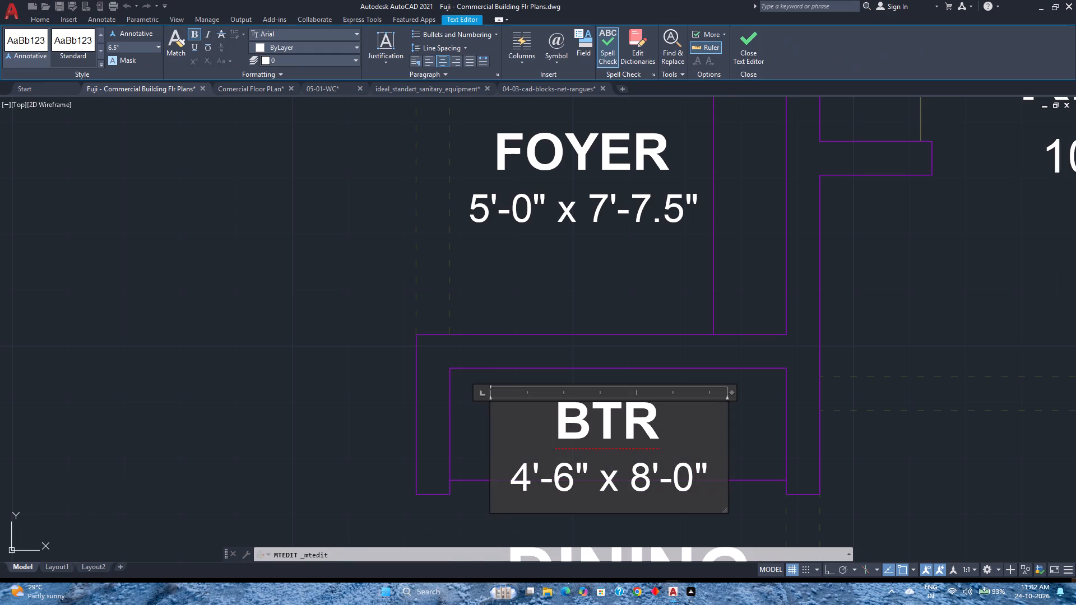
pyautogui.press('BackSpace')
pyautogui.press('BackSpace')
pyautogui.press('BackSpace')
pyautogui.press('BackSpace')
pyautogui.press('BackSpace')
pyautogui.press('BackSpace')
pyautogui.press('BackSpace')
pyautogui.press('BackSpace')
pyautogui.press('BackSpace')
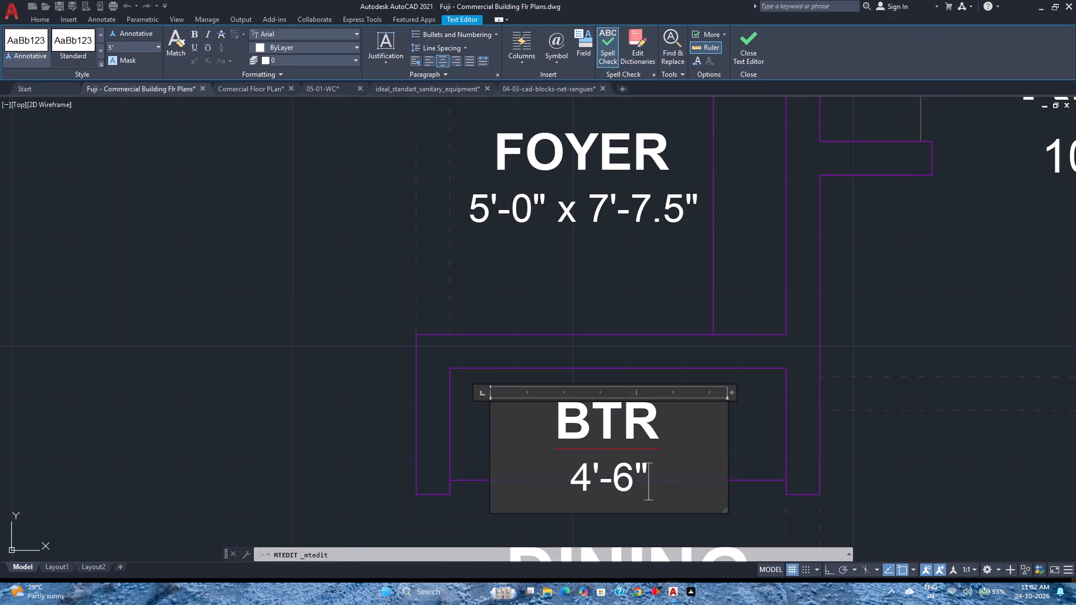
pyautogui.press('BackSpace')
pyautogui.press('BackSpace')
pyautogui.press('BackSpace')
pyautogui.press('BackSpace')
pyautogui.press('BackSpace')
pyautogui.press('BackSpace')
pyautogui.press('BackSpace')
pyautogui.press('BackSpace')
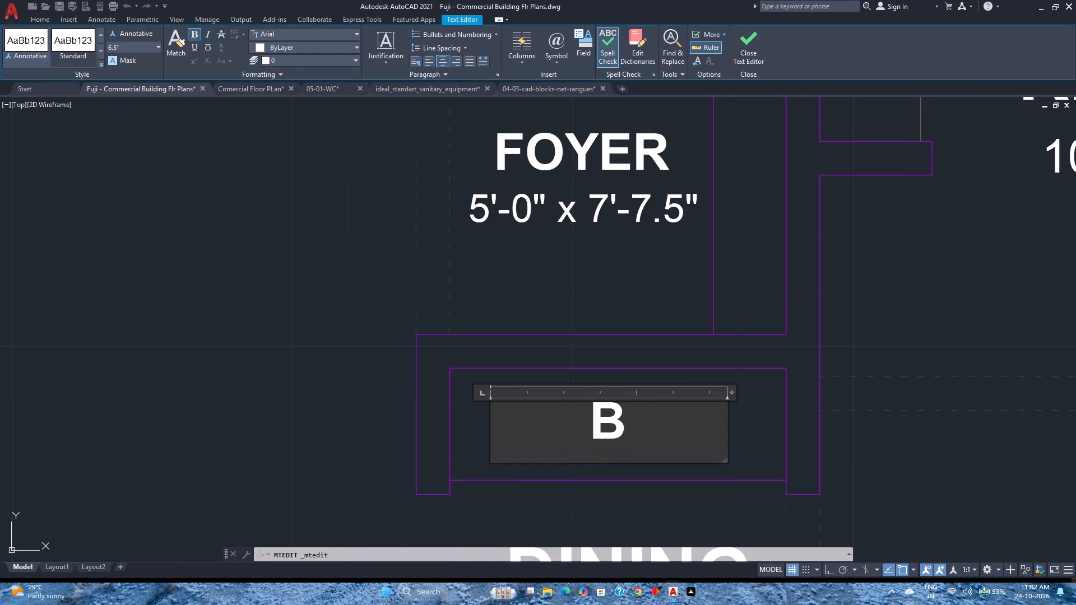
pyautogui.press('BackSpace')
pyautogui.write('PUJA')
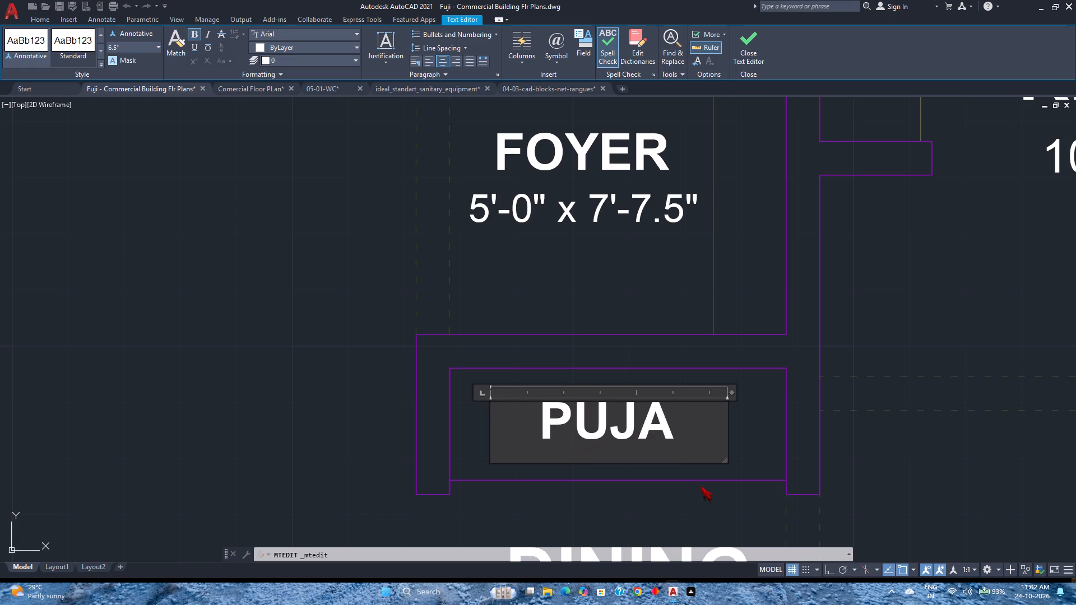
pyautogui.click(756, 66)
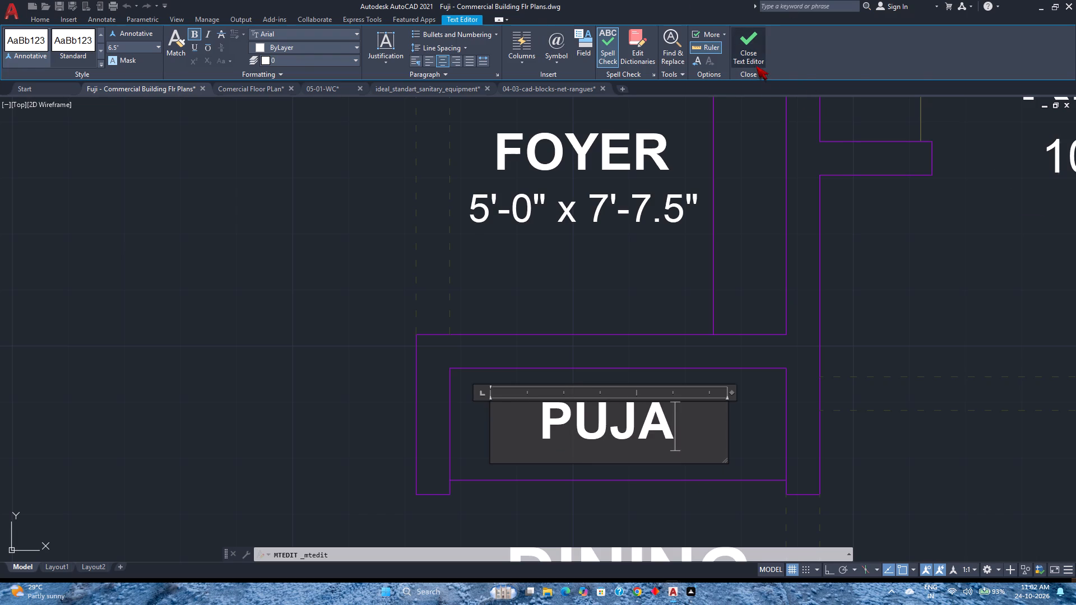
pyautogui.scroll(-3, 435, 291)
pyautogui.moveTo(438, 298); pyautogui.dragTo(548, 416, button='middle')
pyautogui.scroll(1, 549, 417)
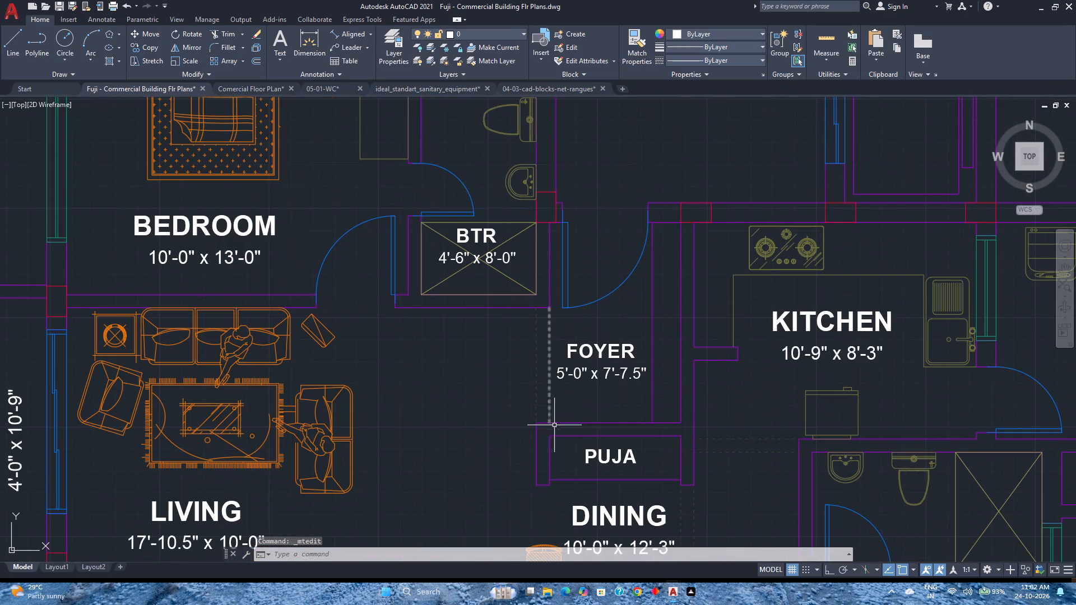
# Mirror the lower unit's PUJA and 4'-6" x 8'-0" BTR labels into the upper unit about the O.T.S shaft's horizontal centreline, keeping the originals.
pyautogui.click(601, 456)
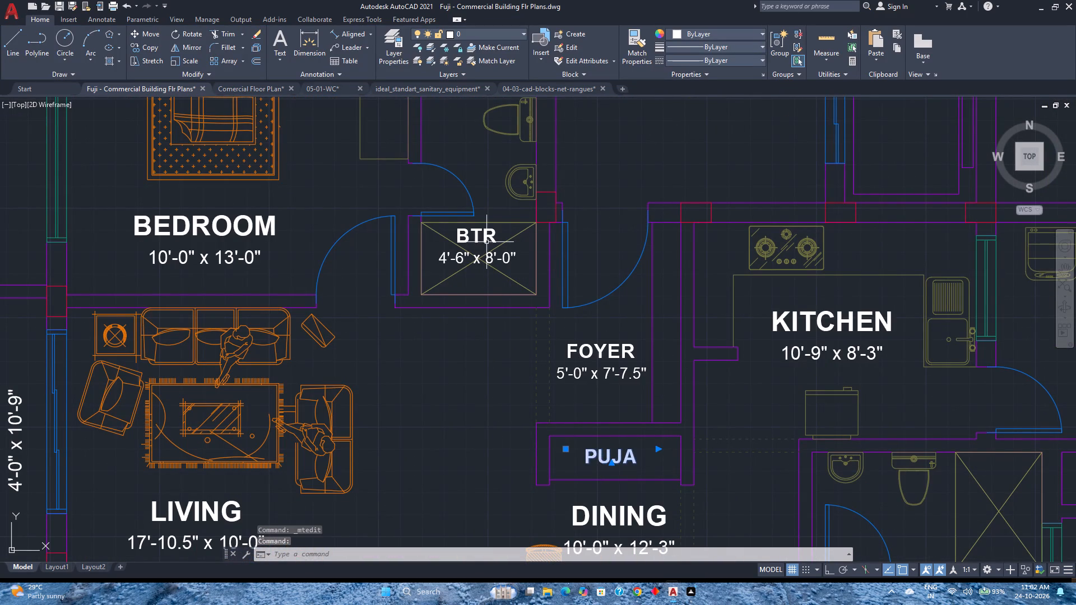
pyautogui.click(486, 238)
pyautogui.scroll(-2, 491, 249)
pyautogui.moveTo(503, 283); pyautogui.dragTo(491, 408, button='middle')
pyautogui.middleClick(491, 408)
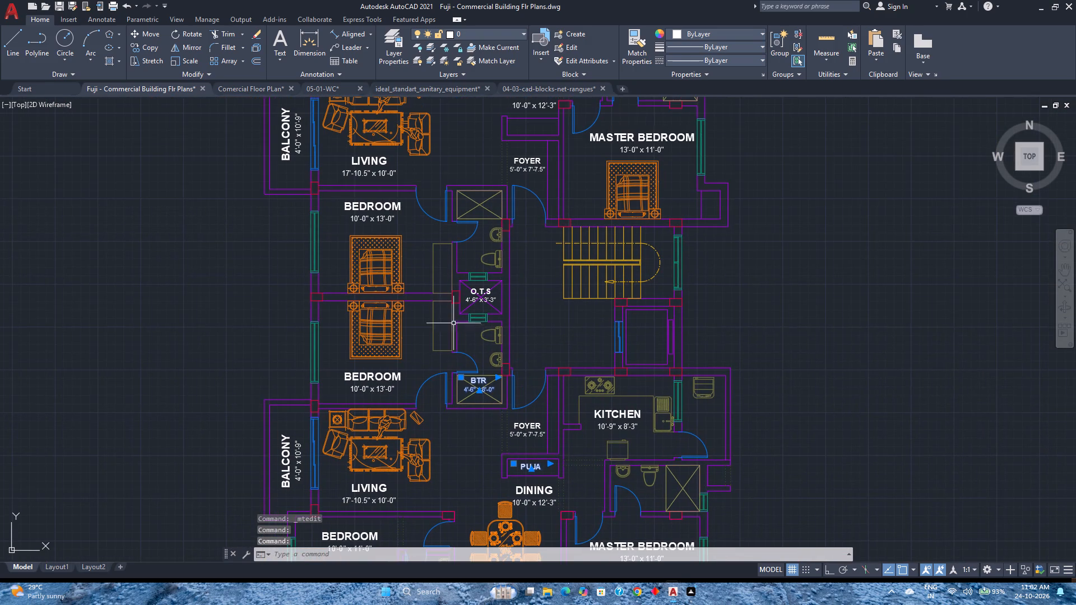
pyautogui.click(186, 43)
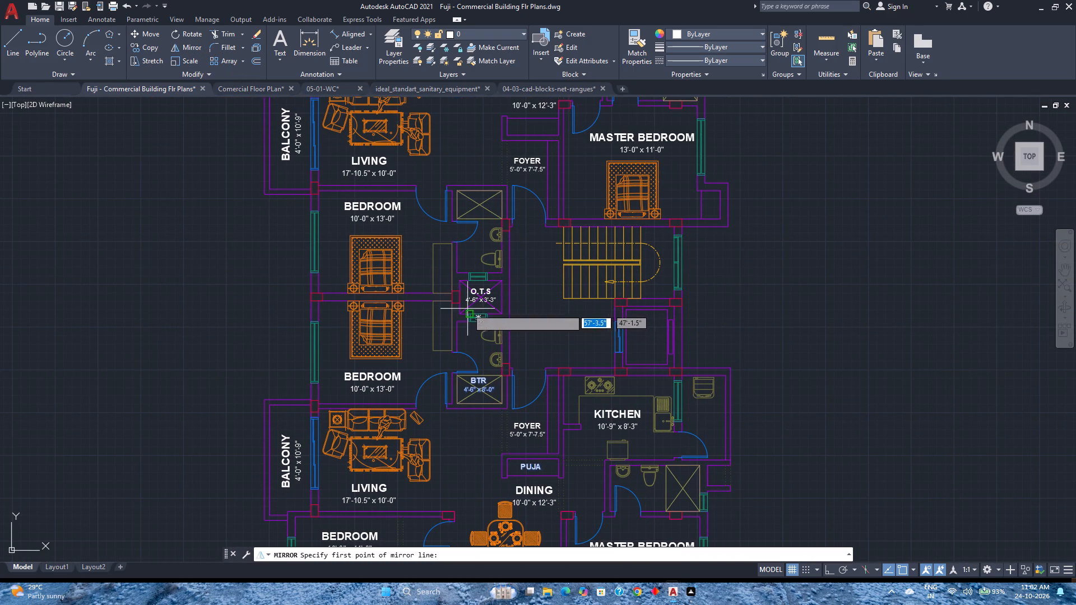
pyautogui.scroll(3, 465, 306)
pyautogui.click(442, 266)
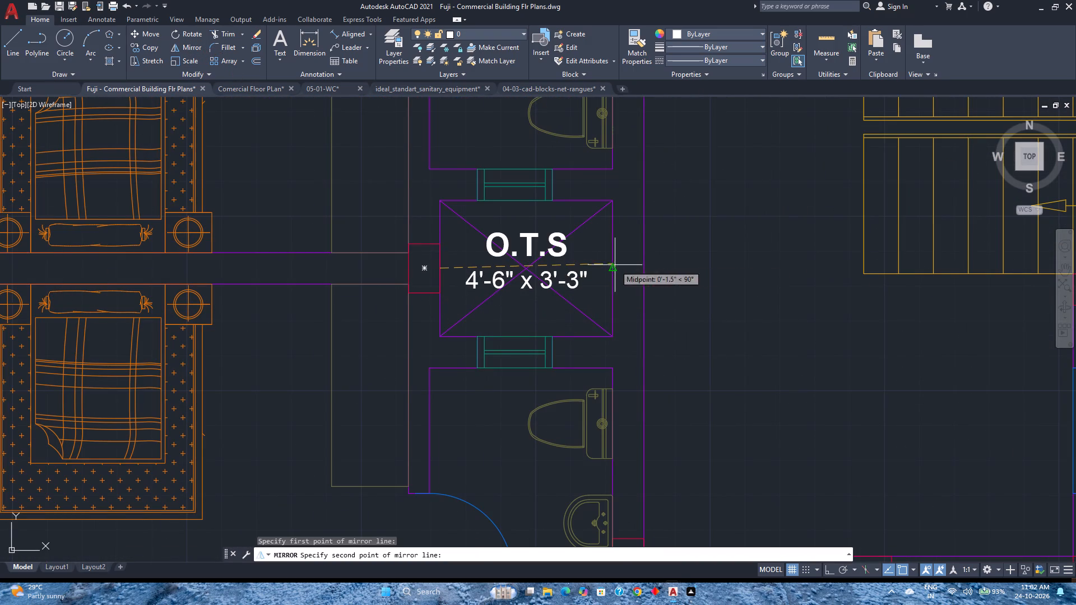
pyautogui.press('F8')
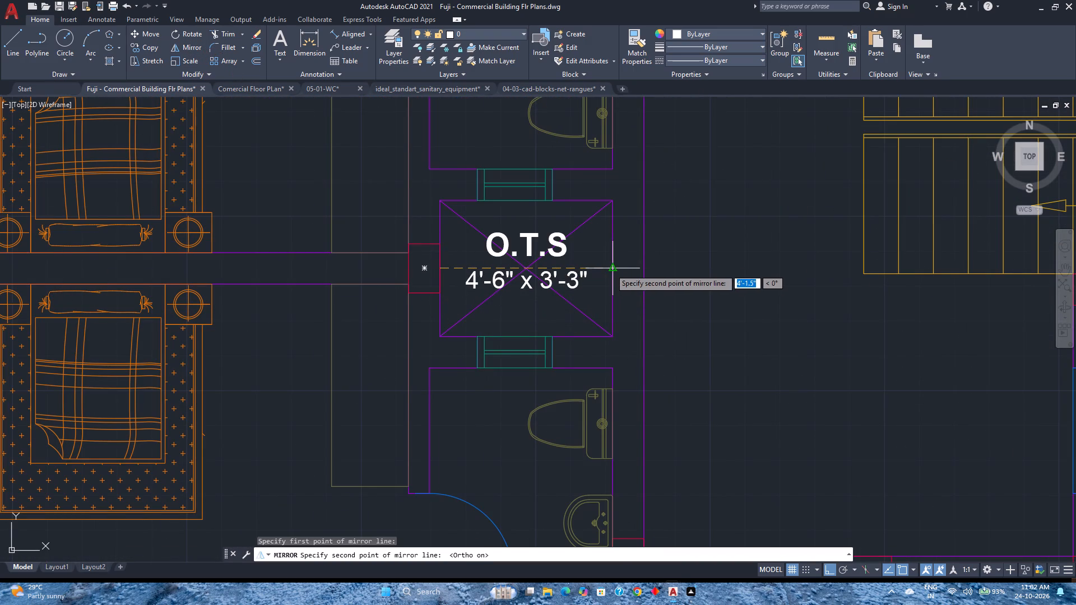
pyautogui.click(610, 269)
pyautogui.scroll(-3, 610, 269)
pyautogui.moveTo(634, 309); pyautogui.dragTo(610, 269)
pyautogui.moveTo(615, 239); pyautogui.dragTo(578, 357, button='middle')
pyautogui.middleClick(578, 357)
pyautogui.scroll(-1, 578, 357)
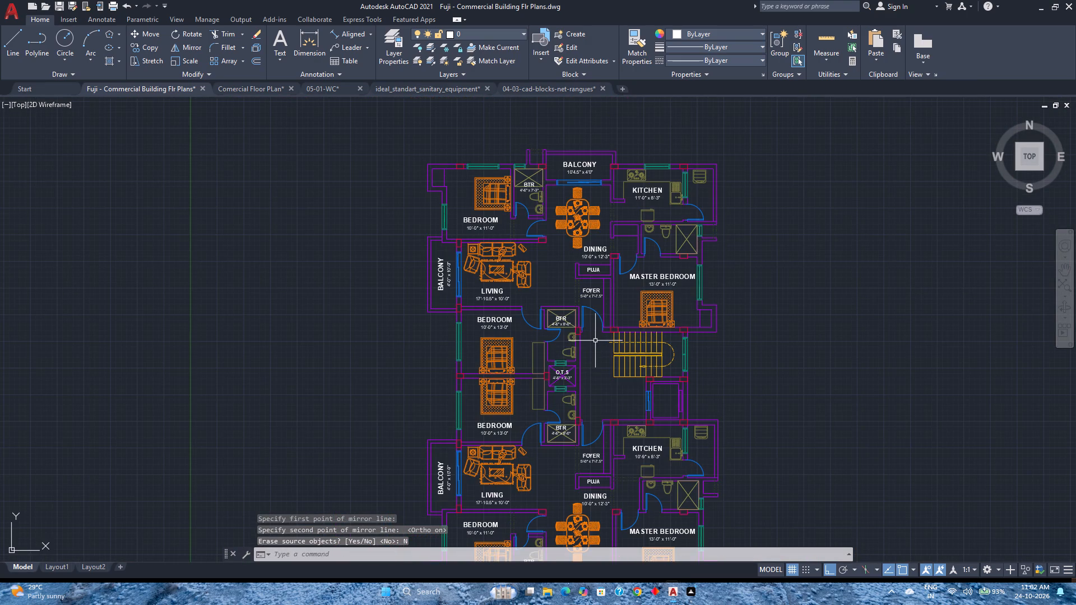
# Save the labelled floor plan drawing.
pyautogui.hotkey('ctrl', 's')
pyautogui.moveTo(598, 342); pyautogui.dragTo(582, 332, button='middle')
pyautogui.middleClick(582, 332)
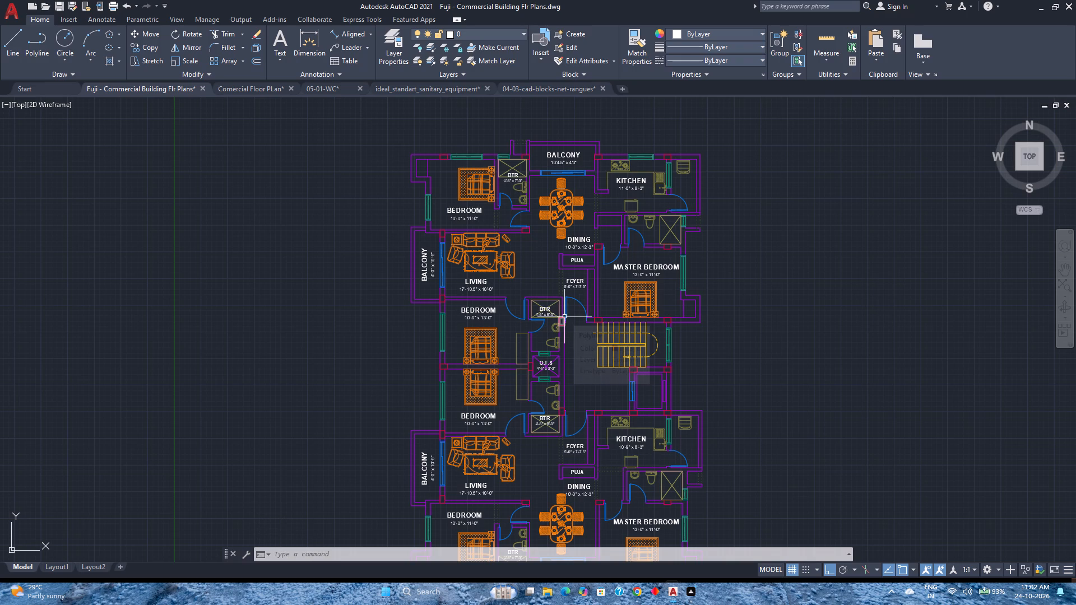
pyautogui.moveTo(577, 333); pyautogui.dragTo(497, 273, button='middle')
pyautogui.middleClick(497, 273)
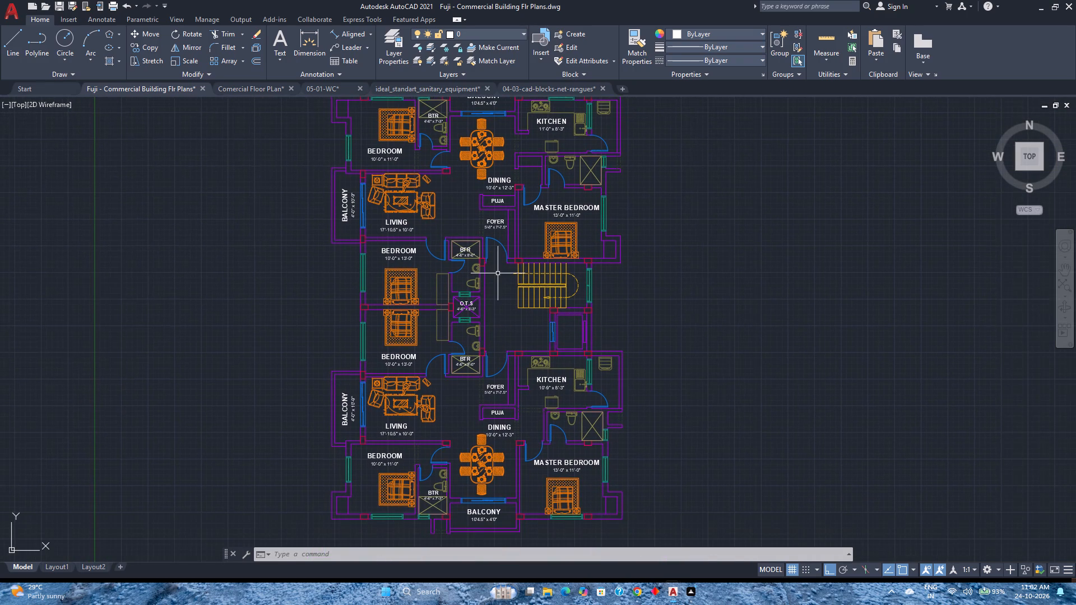
pyautogui.hotkey('ctrl', 's')
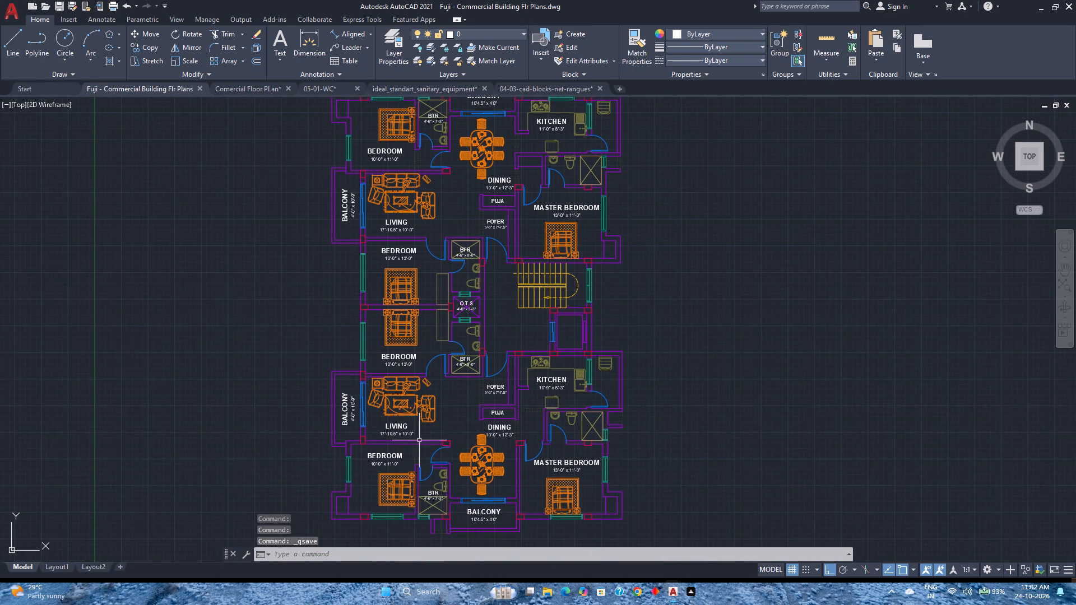
# Check how the labelled plan appears on the Layout1 and Layout2 sheets, and return to model space.
pyautogui.click(59, 568)
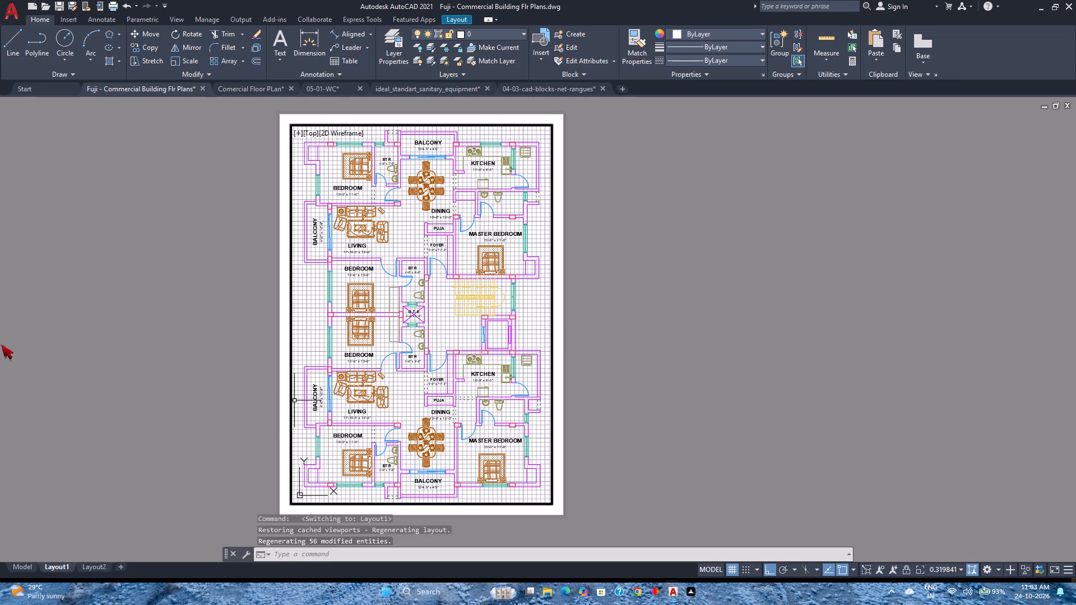
pyautogui.click(96, 568)
pyautogui.click(56, 569)
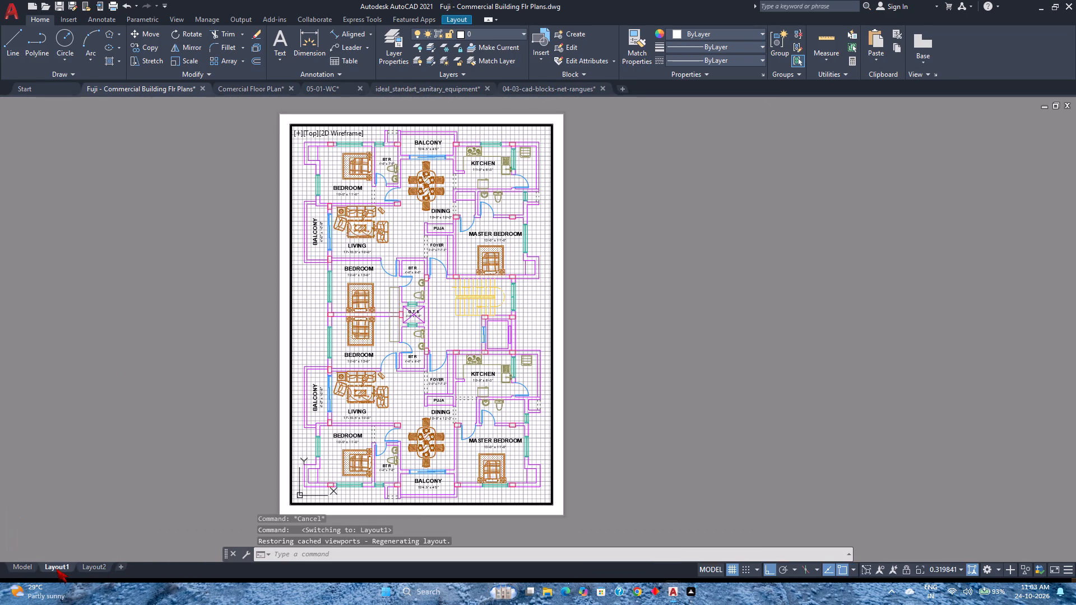
pyautogui.click(29, 563)
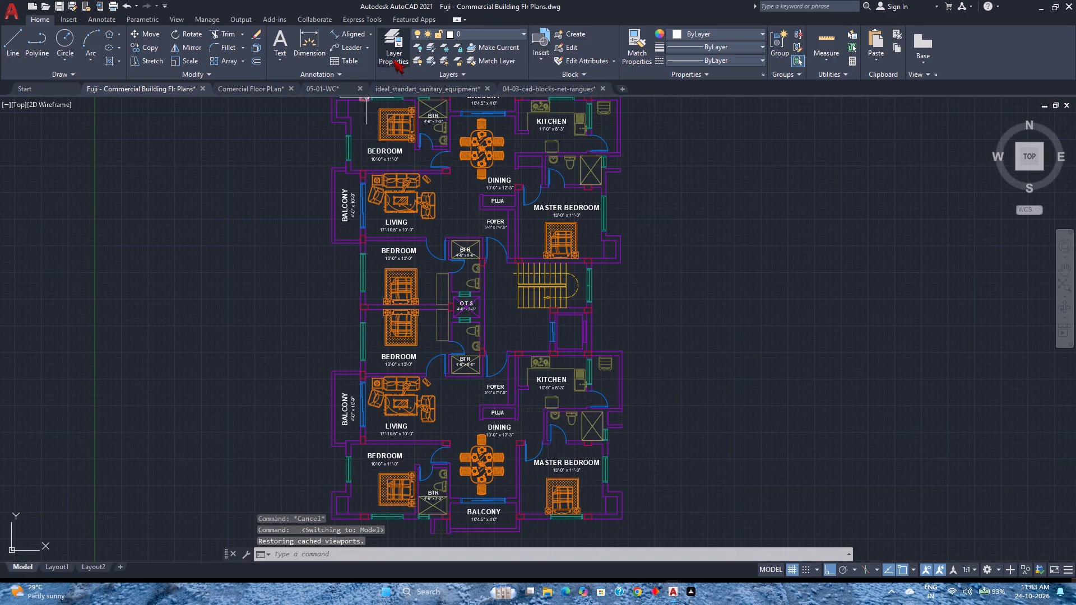
# Create a new layer named Txt.
pyautogui.click(393, 59)
pyautogui.click(226, 184)
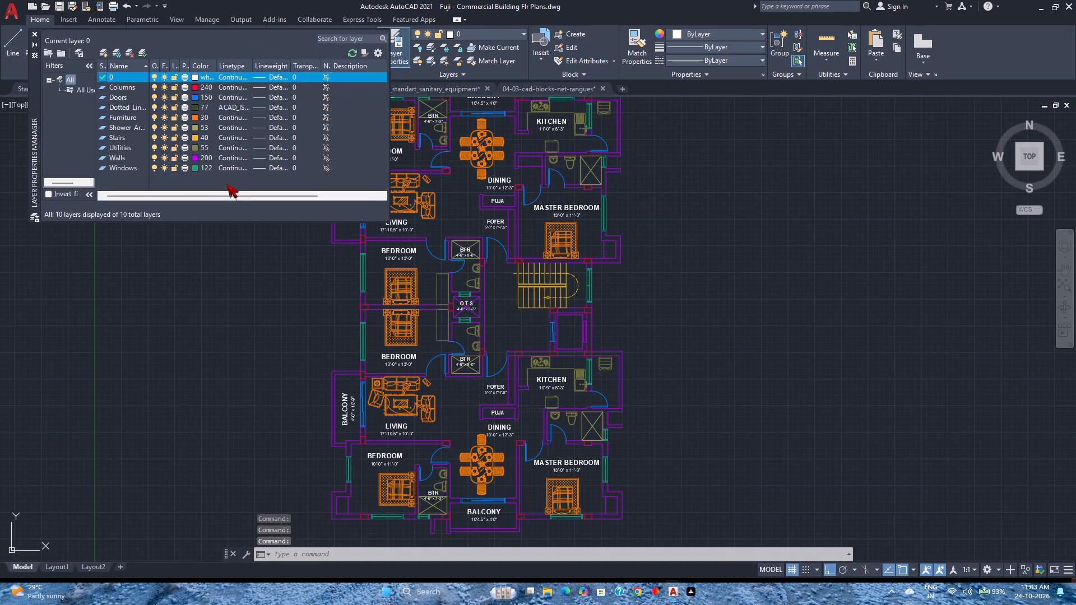
pyautogui.press('n')
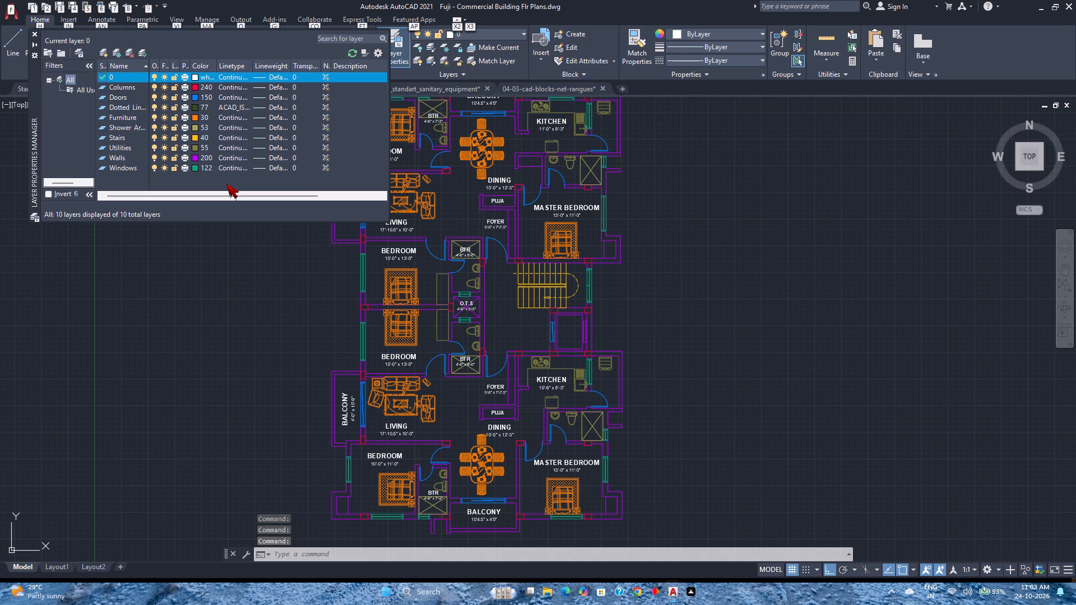
pyautogui.click(226, 184)
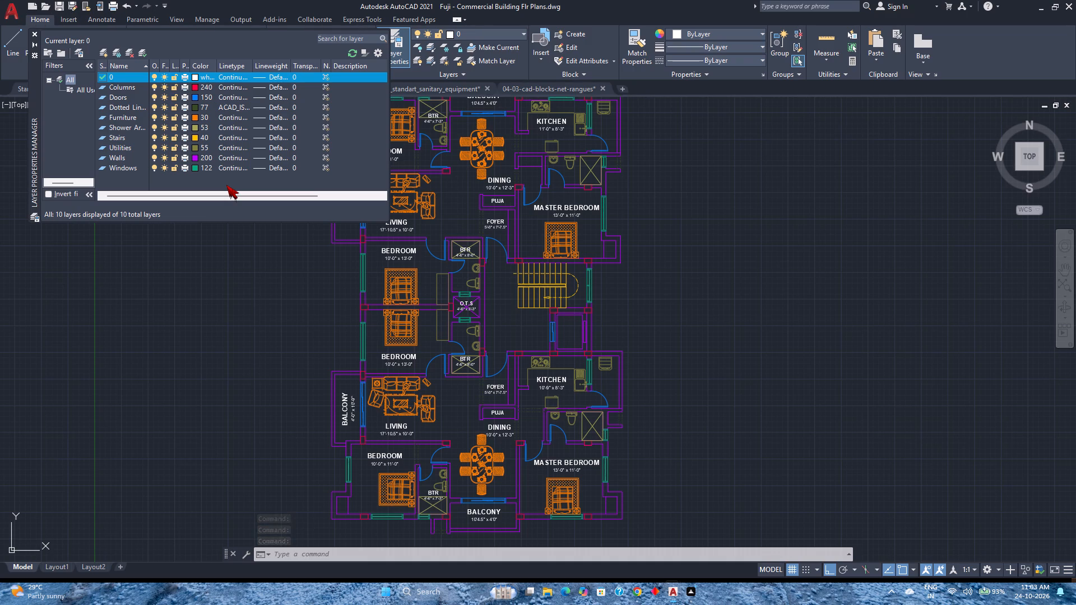
pyautogui.doubleClick(226, 185)
pyautogui.hotkey('alt', 'n')
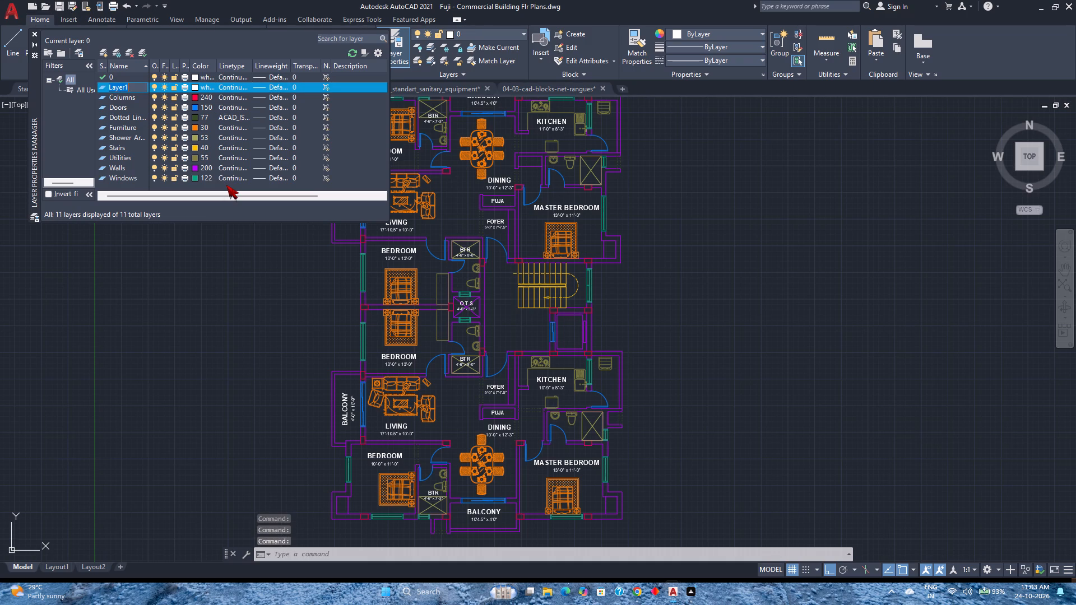
pyautogui.press('e')
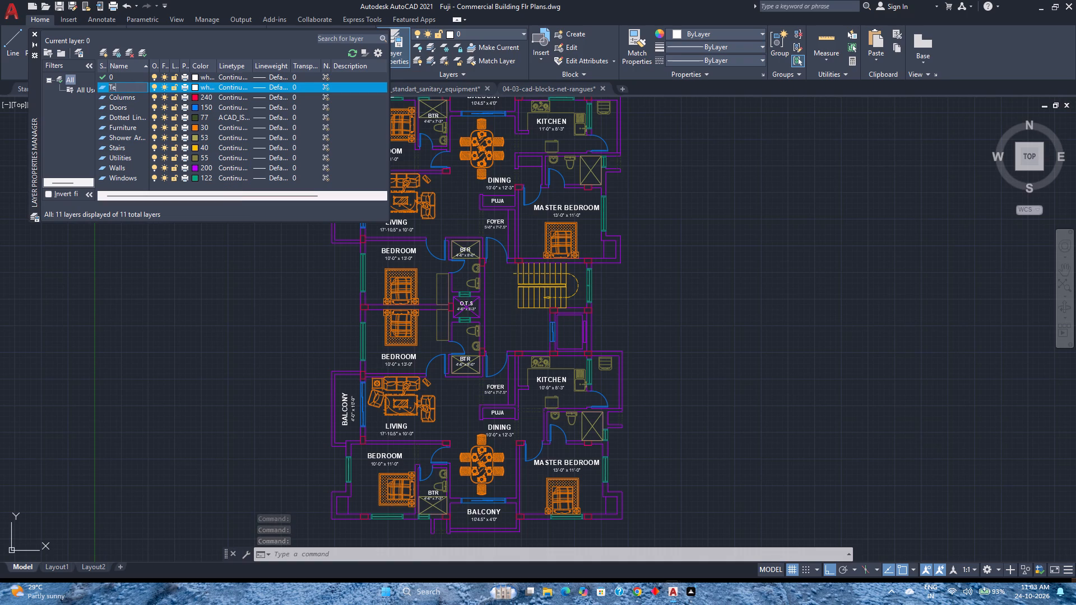
pyautogui.press('BackSpace')
pyautogui.write('xt')
pyautogui.press('Return')
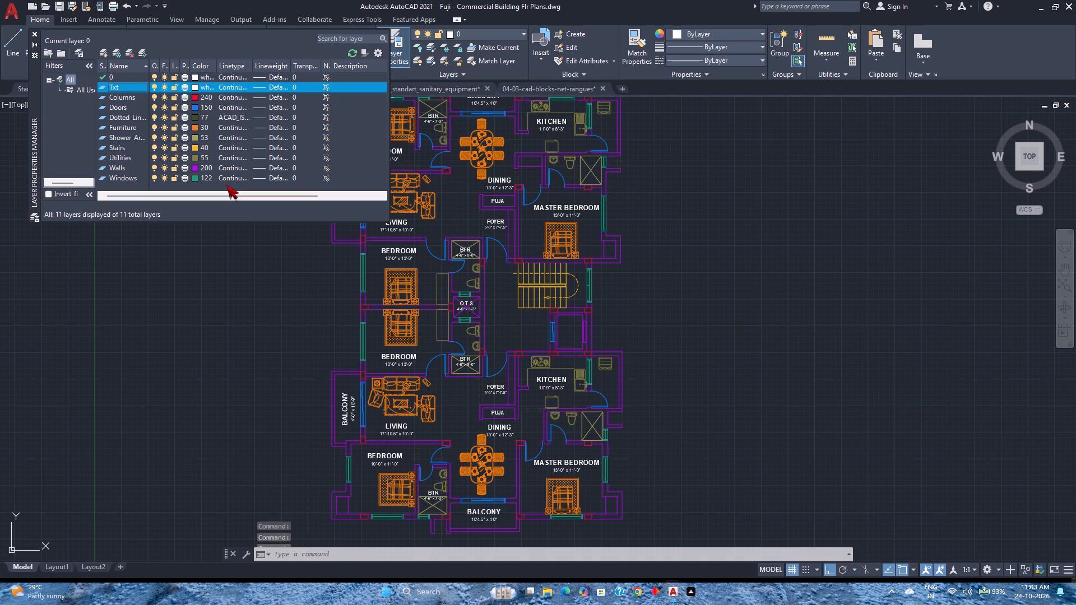
pyautogui.click(34, 32)
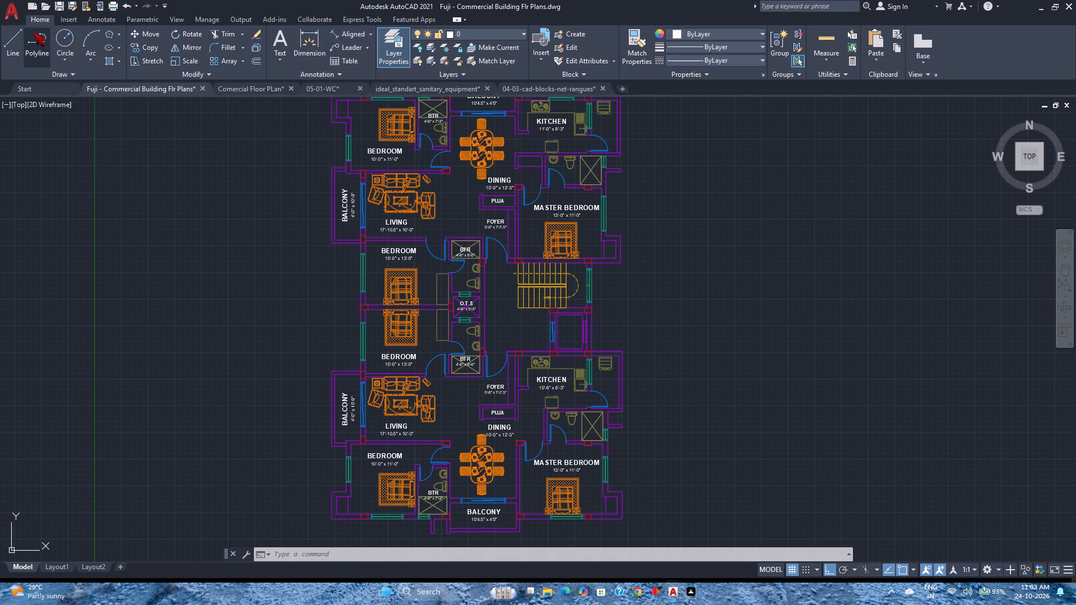
# Select all similar room label texts, move them to the Txt layer, and save the drawing.
pyautogui.click(383, 459)
pyautogui.rightClick(383, 459)
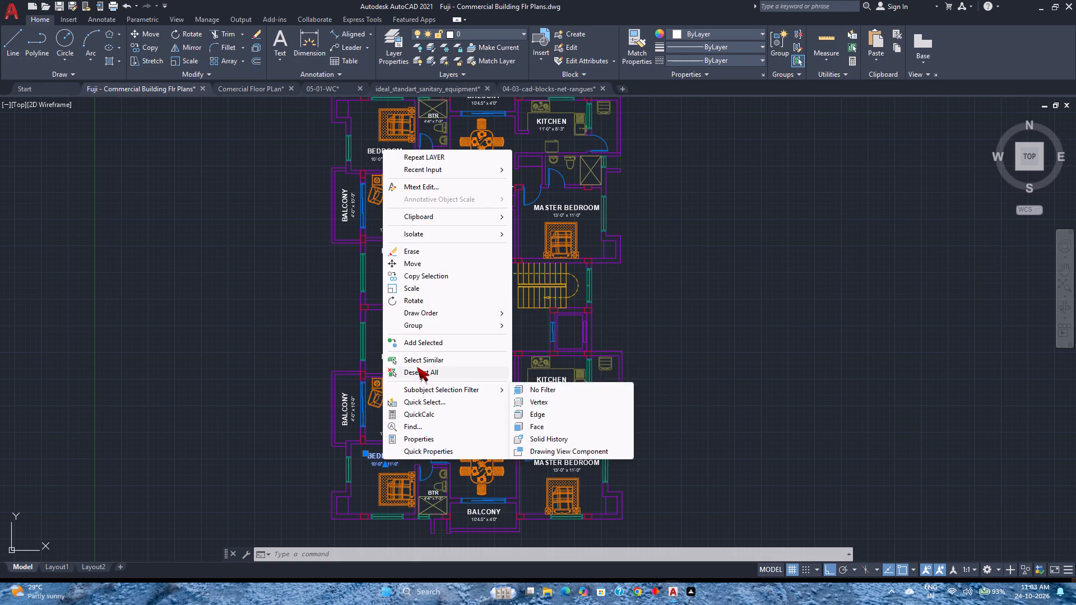
pyautogui.click(417, 362)
pyautogui.click(493, 36)
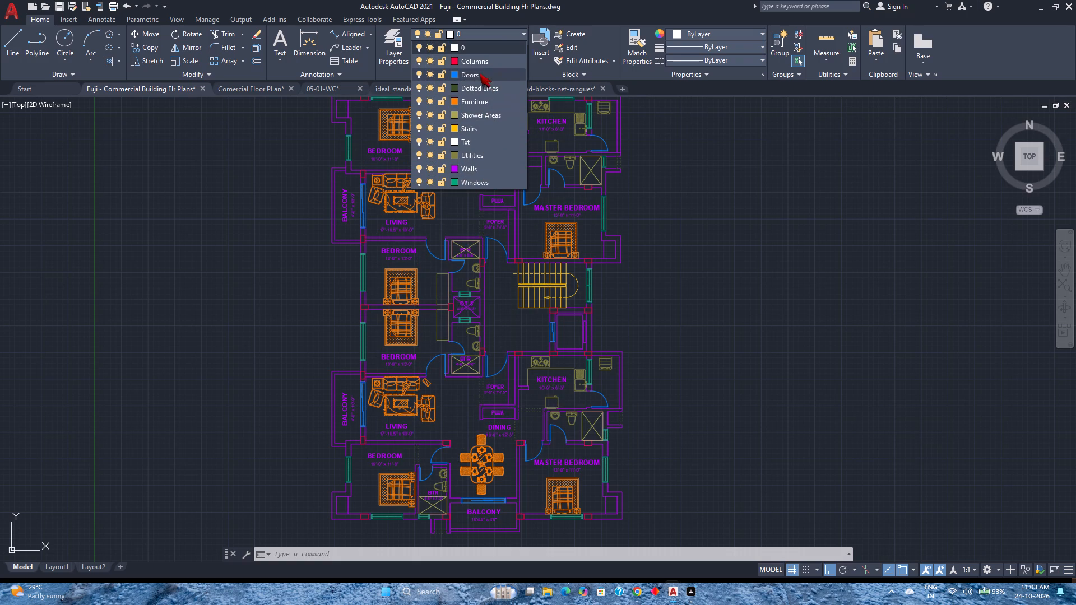
pyautogui.click(481, 141)
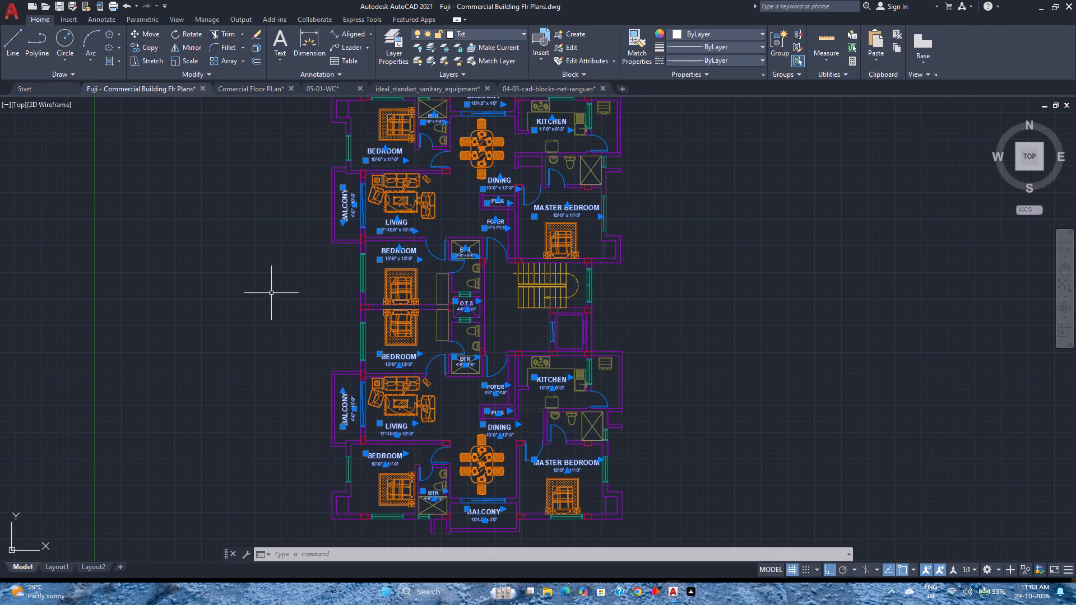
pyautogui.press('Escape')
pyautogui.scroll(-1, 279, 331)
pyautogui.moveTo(279, 332); pyautogui.dragTo(294, 347, button='middle')
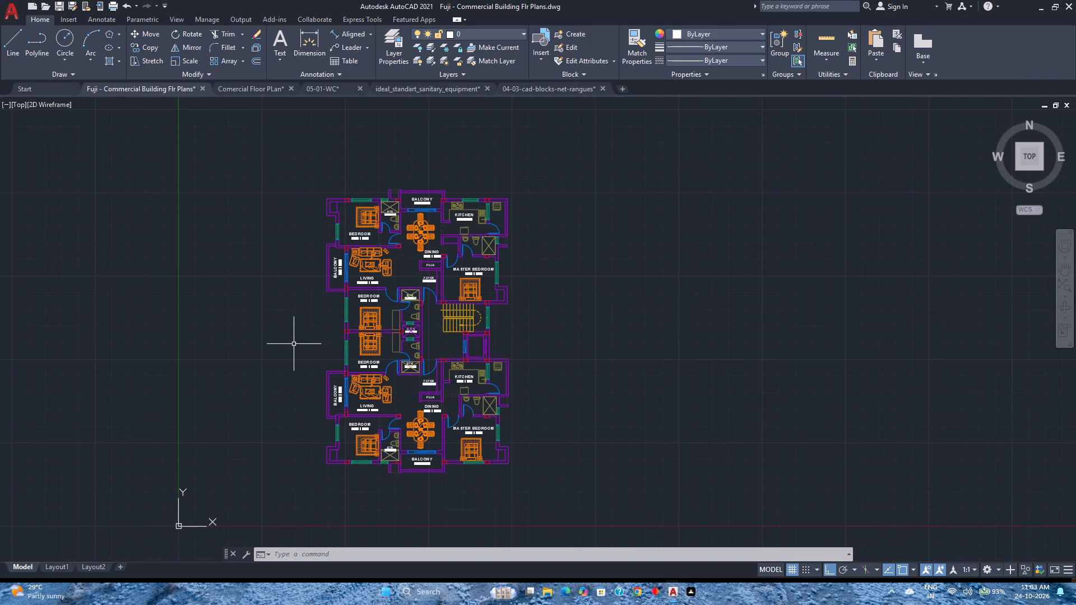
pyautogui.hotkey('ctrl', 's')
# Turn off the Columns, Doors, Dotted Lines, Furniture, Shower Areas, Stairs, Txt, Utilities and Windows layers, leaving 0 and Walls on.
pyautogui.scroll(2, 332, 353)
pyautogui.moveTo(332, 354); pyautogui.dragTo(349, 329, button='middle')
pyautogui.middleClick(349, 329)
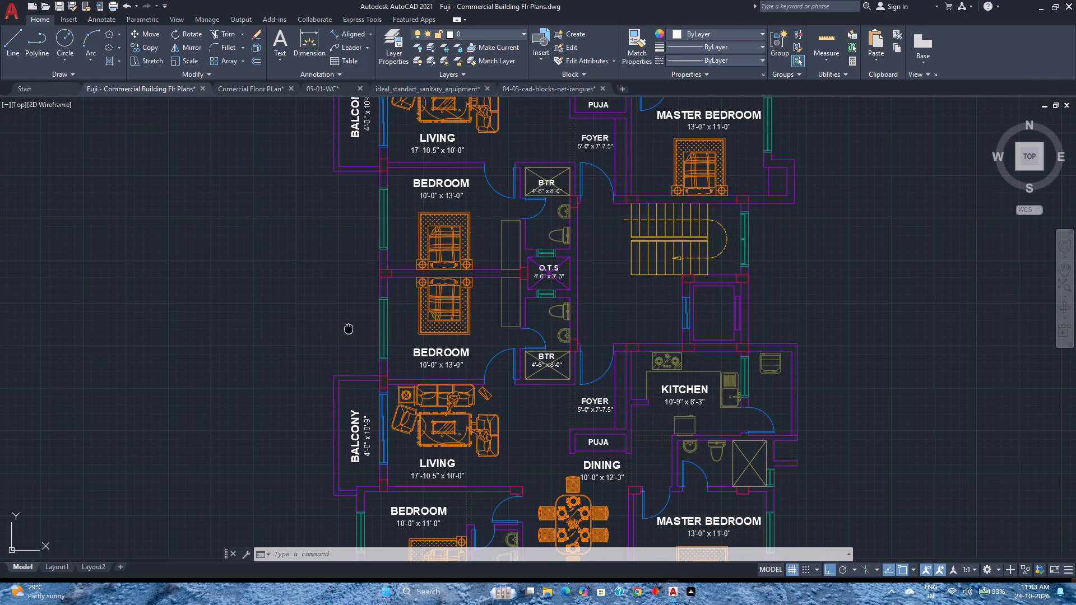
pyautogui.scroll(-1, 349, 328)
pyautogui.click(474, 35)
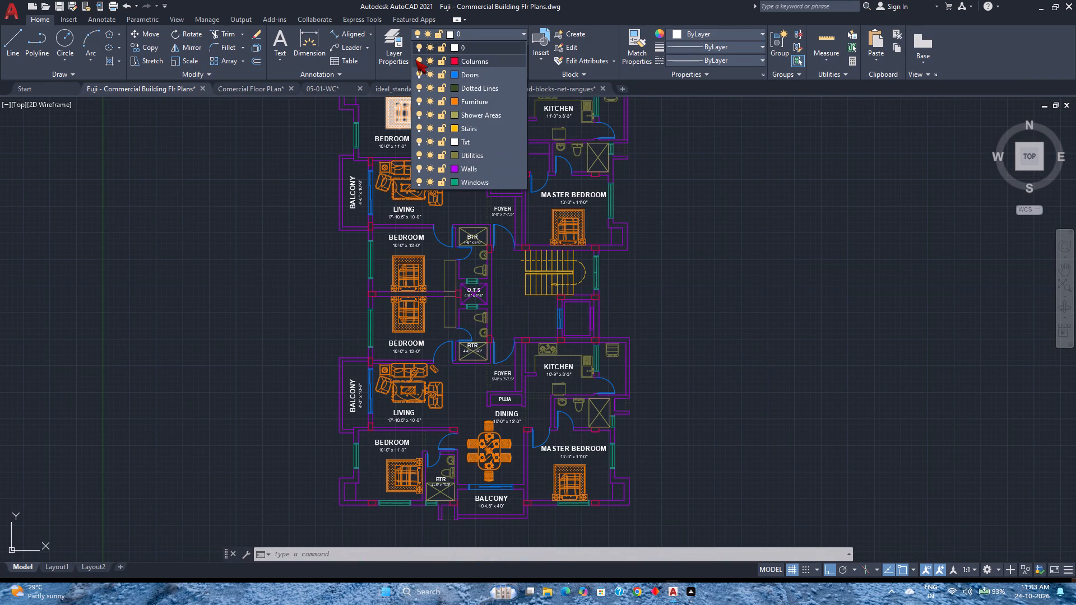
pyautogui.click(419, 60)
pyautogui.click(418, 75)
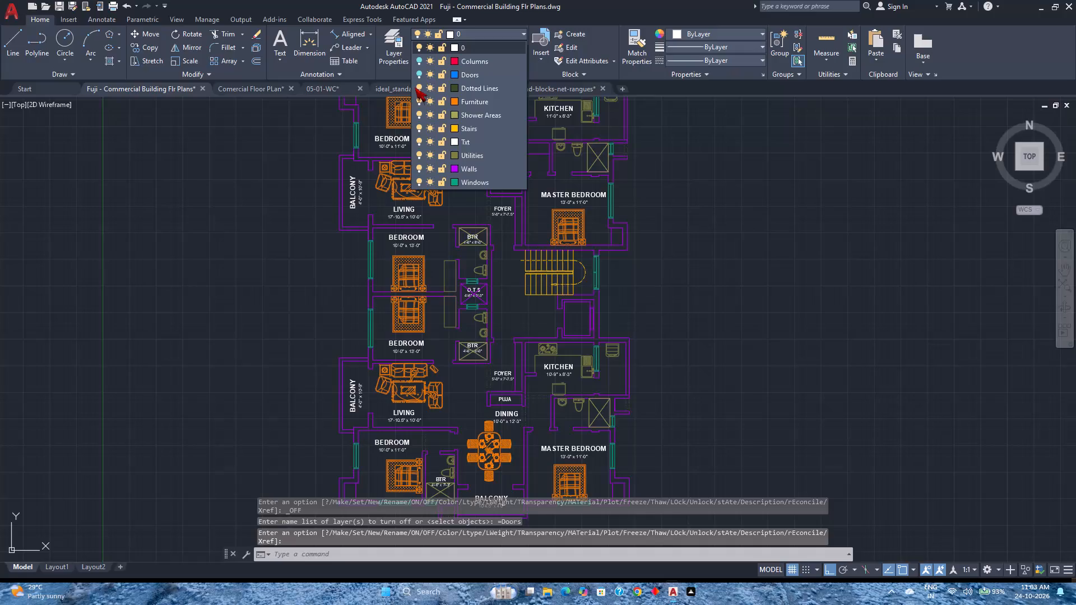
pyautogui.click(421, 86)
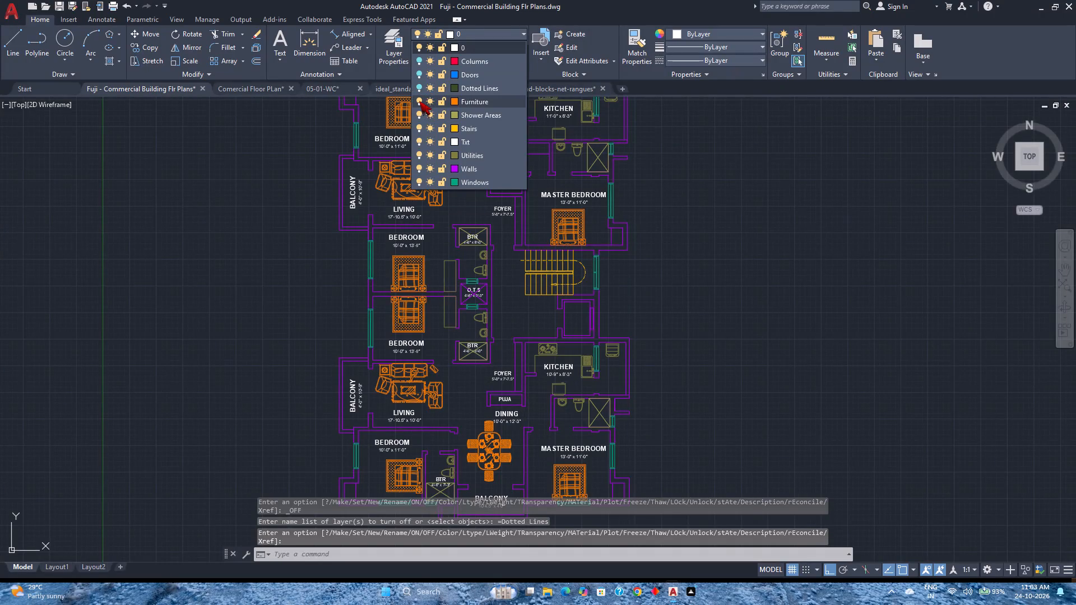
pyautogui.click(419, 101)
pyautogui.click(418, 115)
pyautogui.click(418, 127)
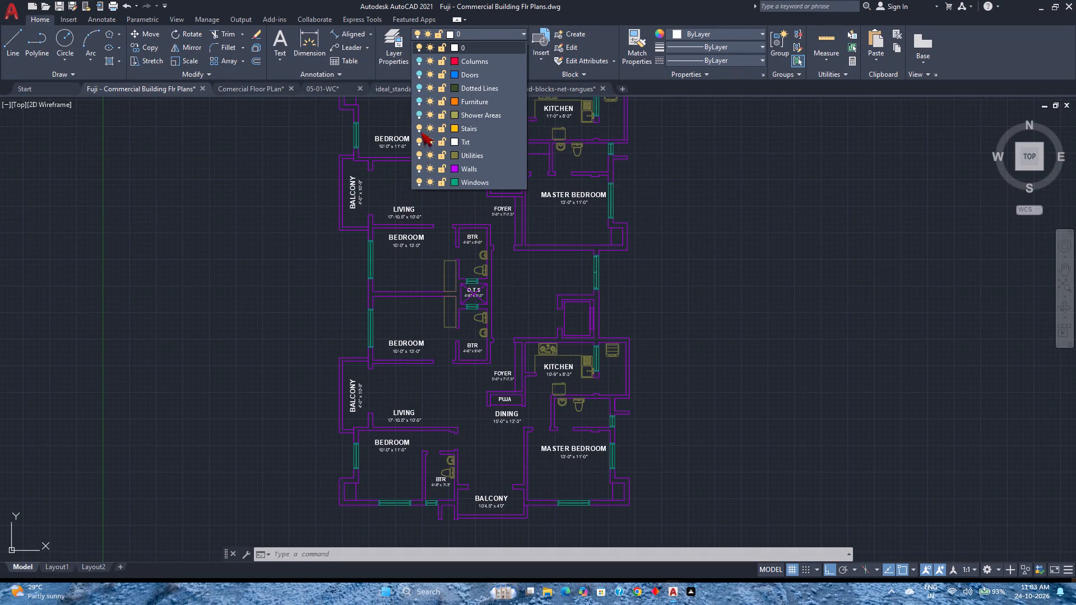
pyautogui.click(418, 140)
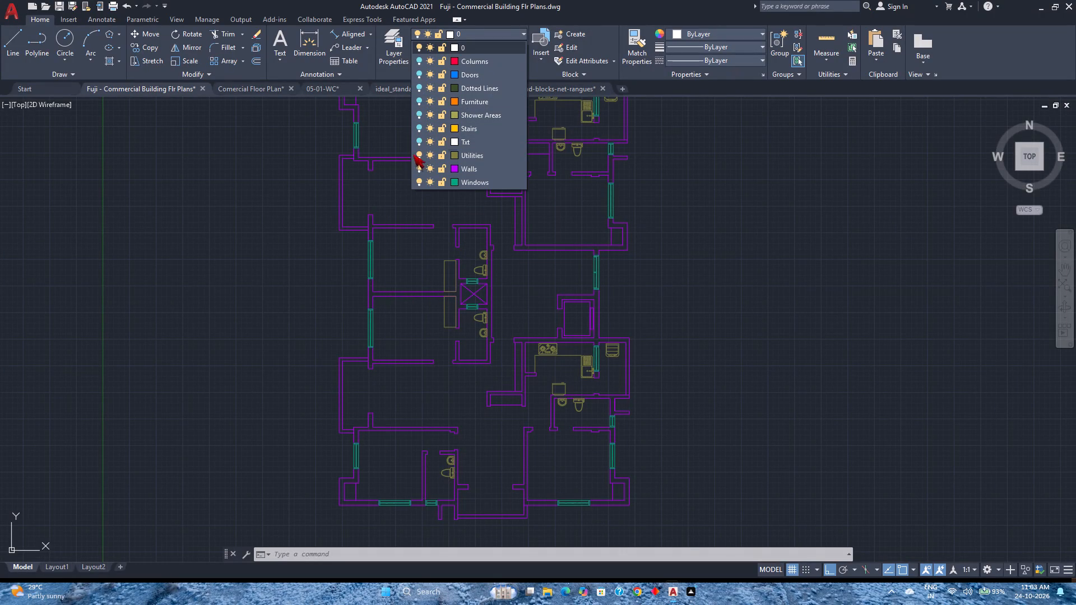
pyautogui.click(420, 154)
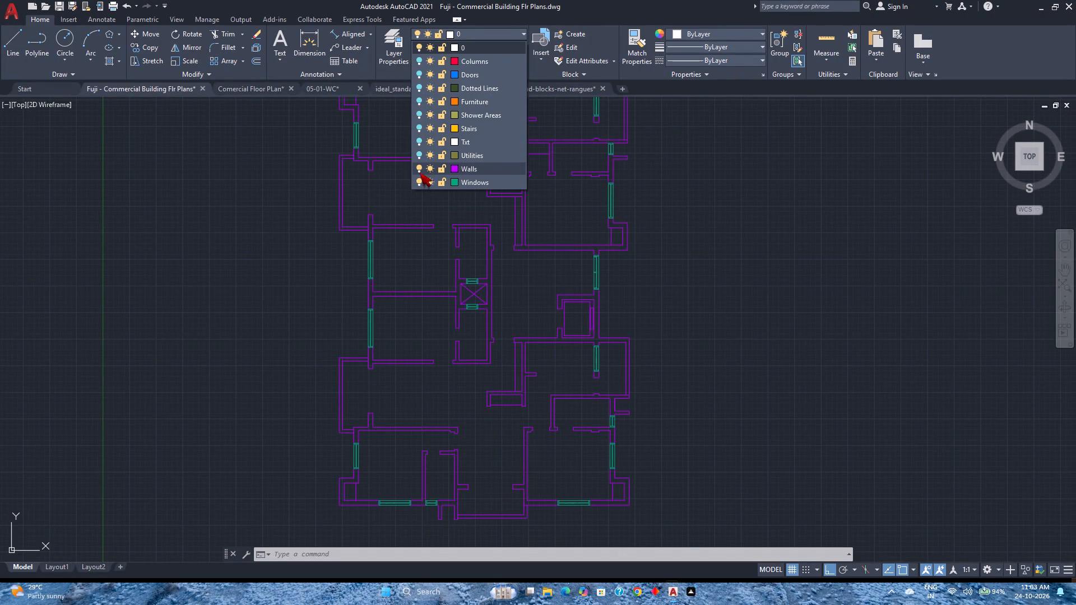
pyautogui.click(419, 178)
pyautogui.press('Escape')
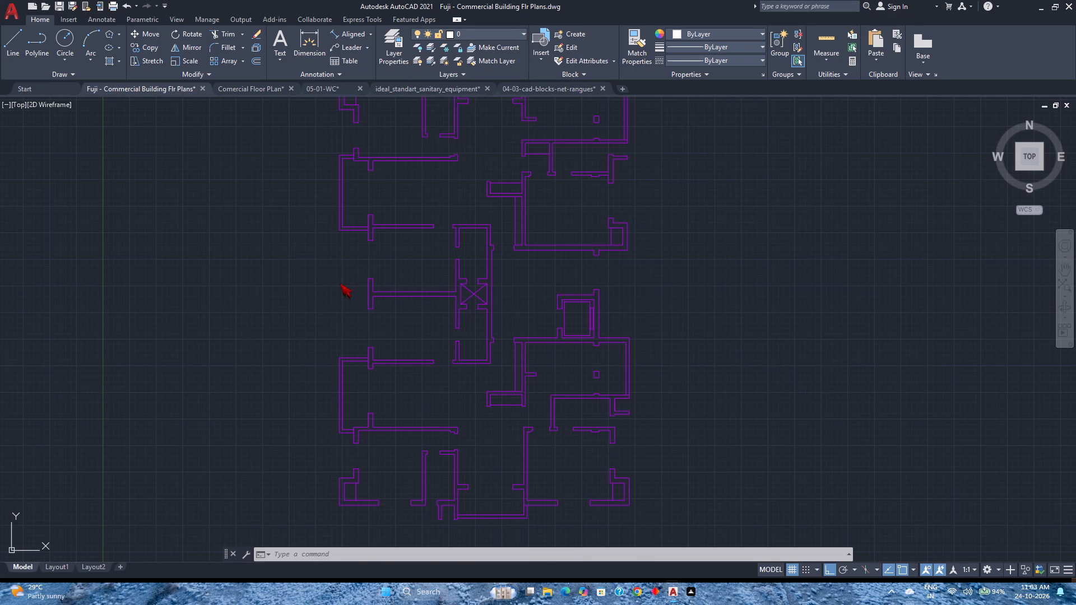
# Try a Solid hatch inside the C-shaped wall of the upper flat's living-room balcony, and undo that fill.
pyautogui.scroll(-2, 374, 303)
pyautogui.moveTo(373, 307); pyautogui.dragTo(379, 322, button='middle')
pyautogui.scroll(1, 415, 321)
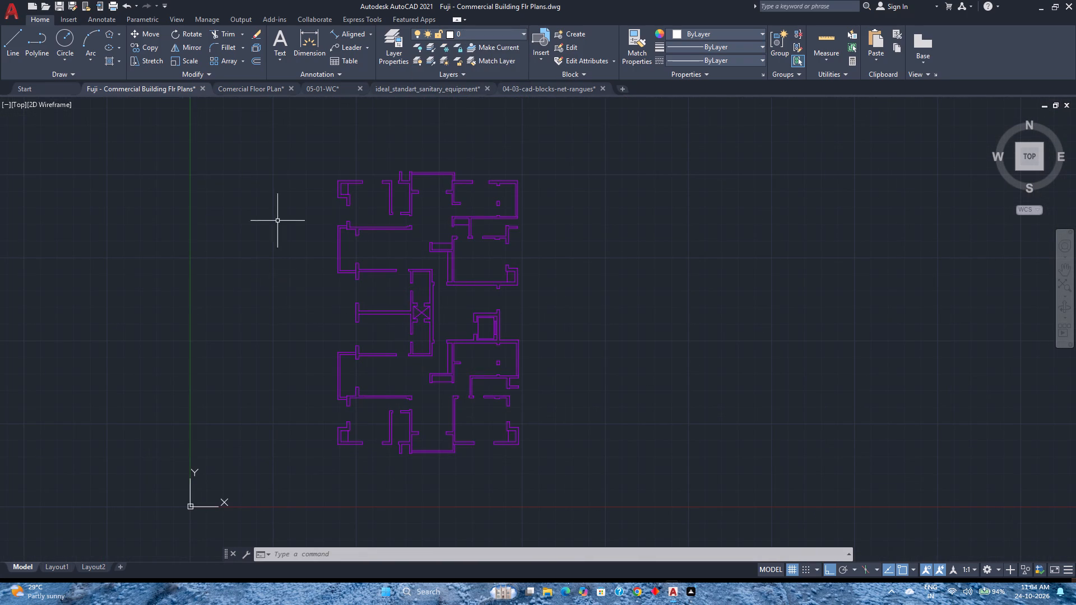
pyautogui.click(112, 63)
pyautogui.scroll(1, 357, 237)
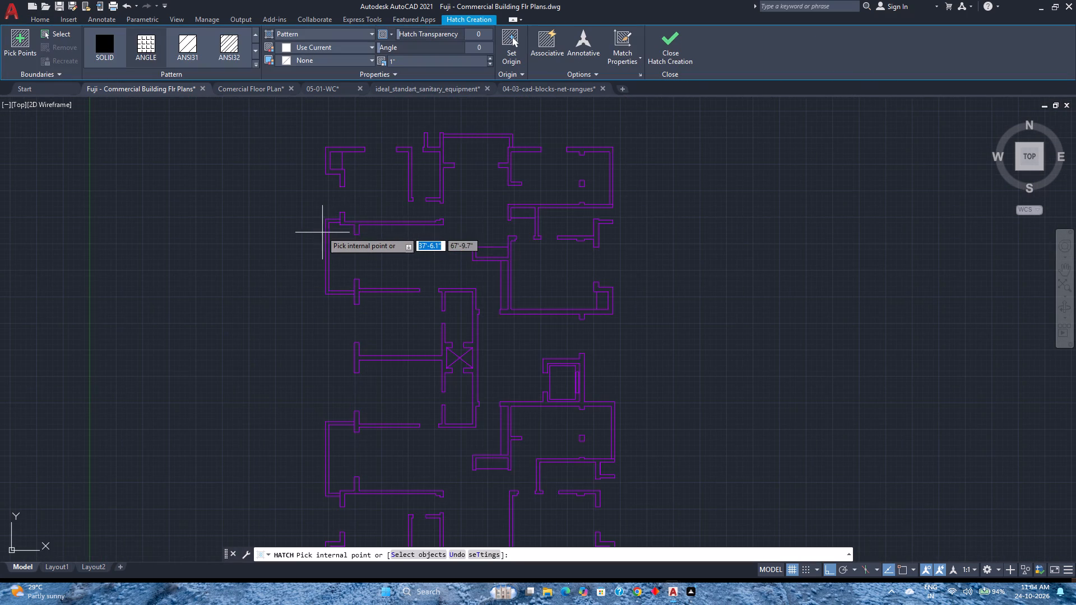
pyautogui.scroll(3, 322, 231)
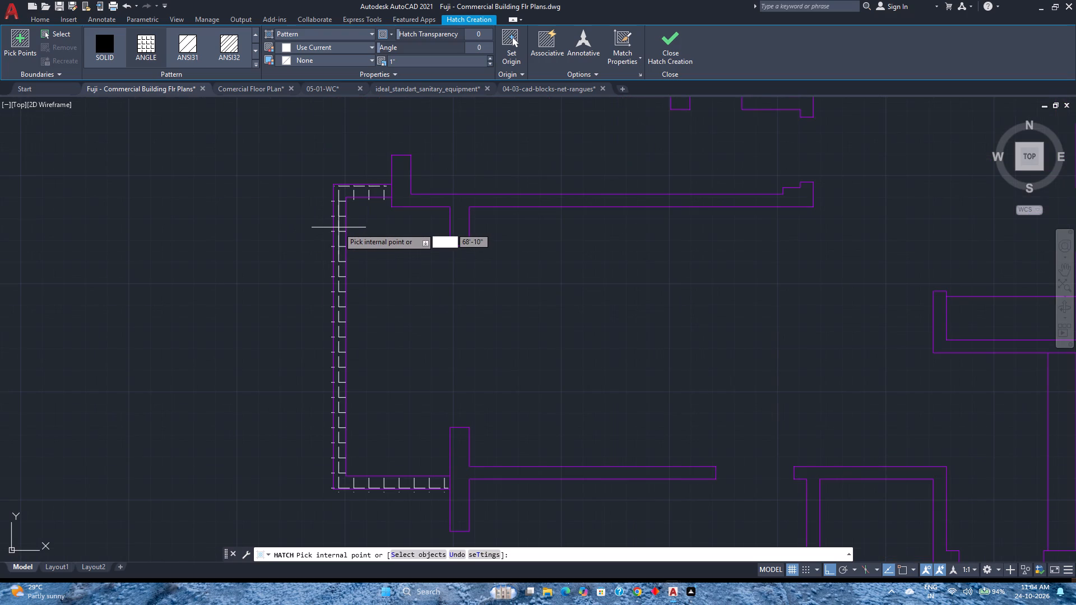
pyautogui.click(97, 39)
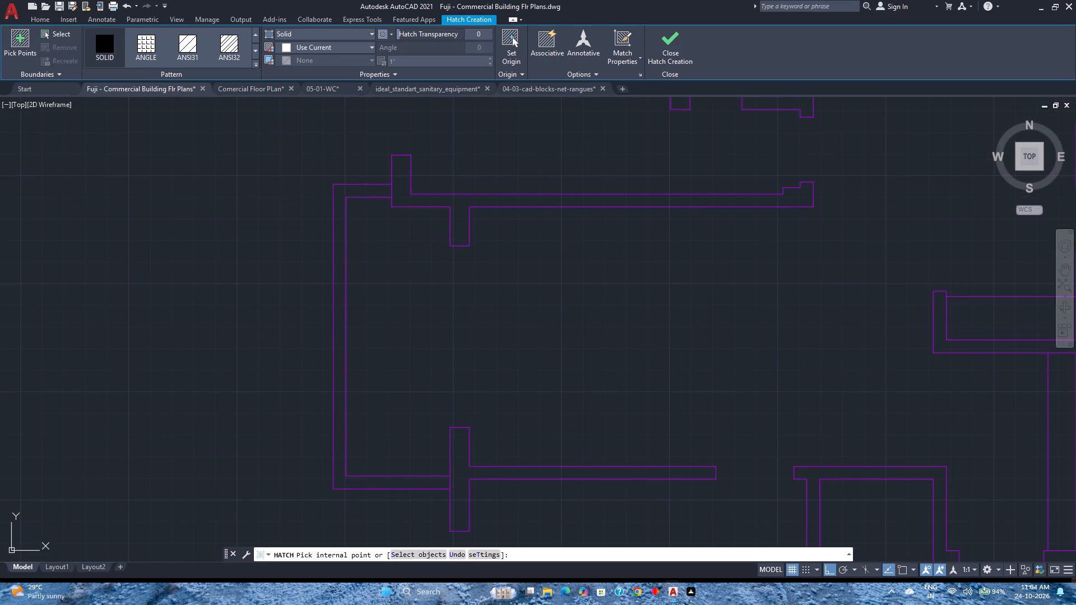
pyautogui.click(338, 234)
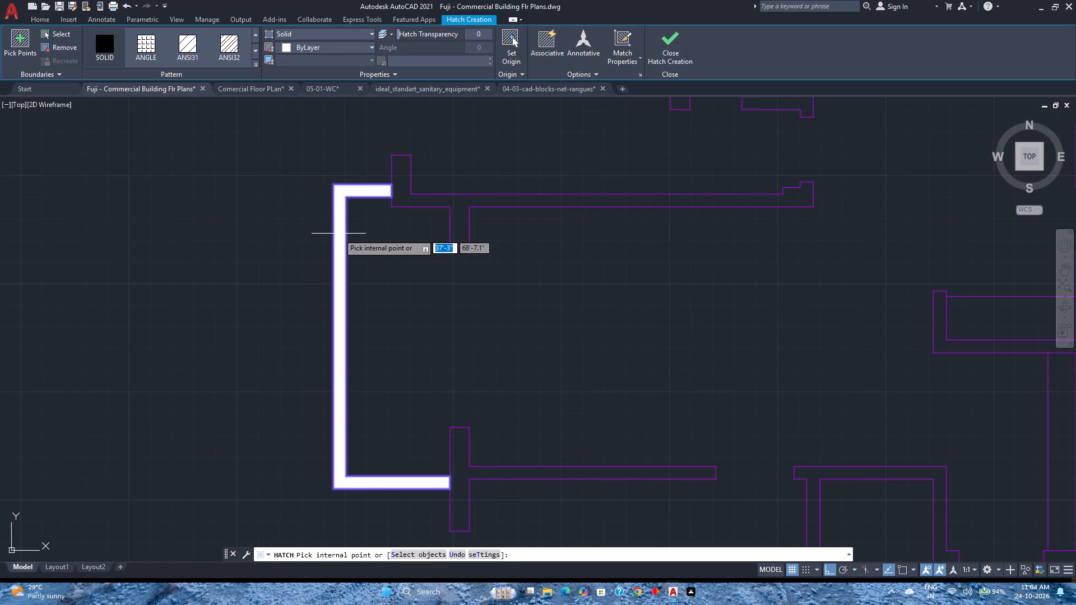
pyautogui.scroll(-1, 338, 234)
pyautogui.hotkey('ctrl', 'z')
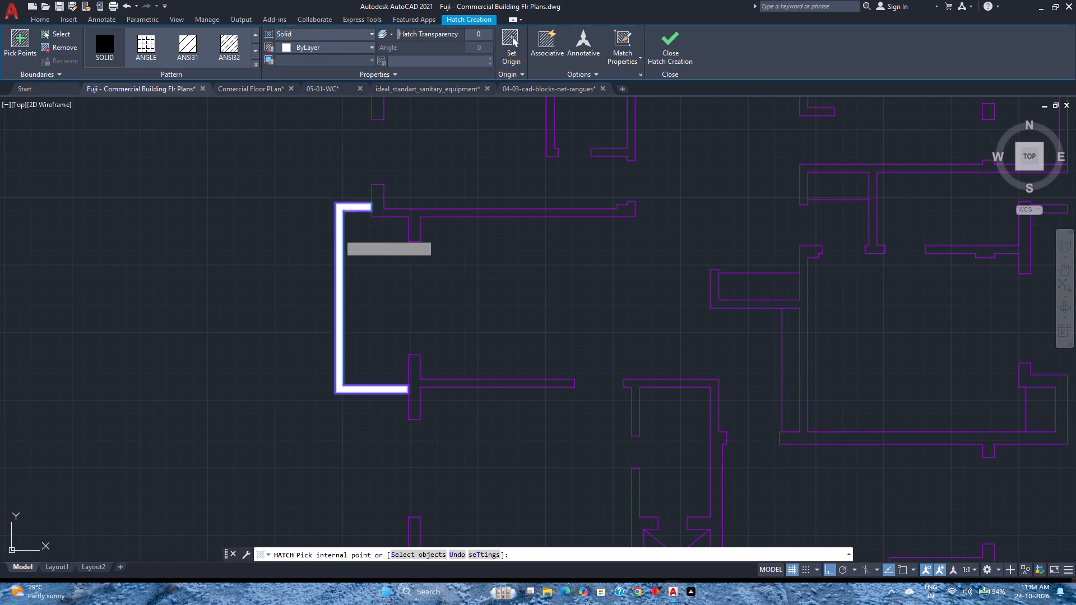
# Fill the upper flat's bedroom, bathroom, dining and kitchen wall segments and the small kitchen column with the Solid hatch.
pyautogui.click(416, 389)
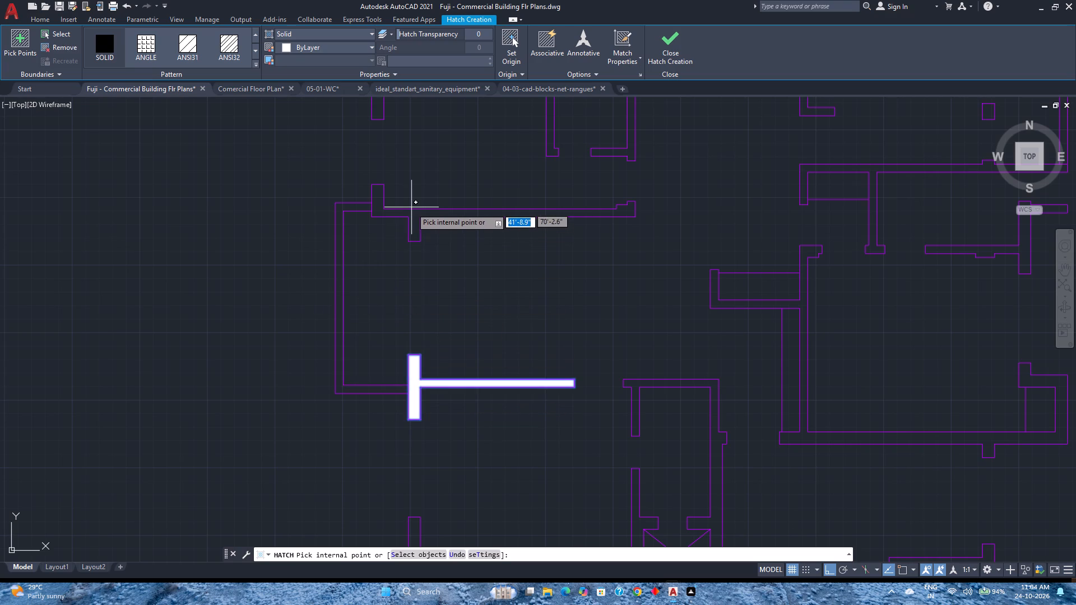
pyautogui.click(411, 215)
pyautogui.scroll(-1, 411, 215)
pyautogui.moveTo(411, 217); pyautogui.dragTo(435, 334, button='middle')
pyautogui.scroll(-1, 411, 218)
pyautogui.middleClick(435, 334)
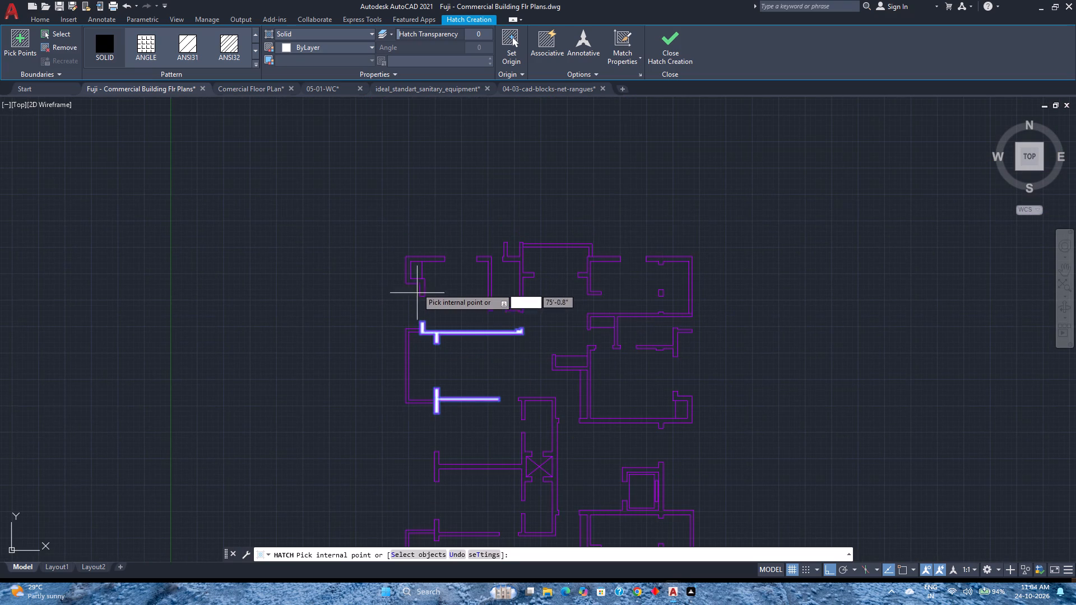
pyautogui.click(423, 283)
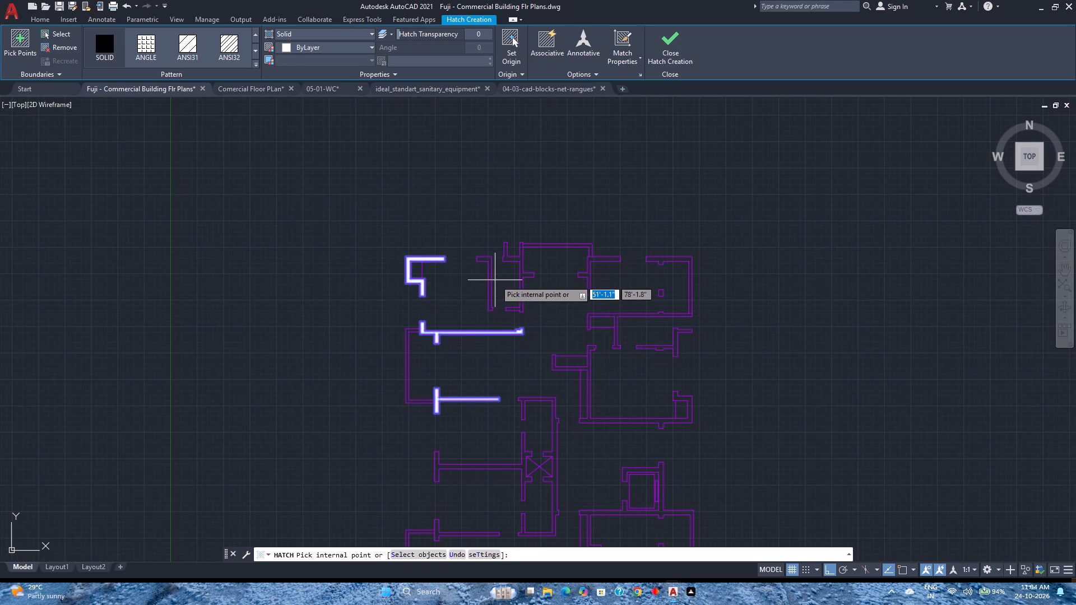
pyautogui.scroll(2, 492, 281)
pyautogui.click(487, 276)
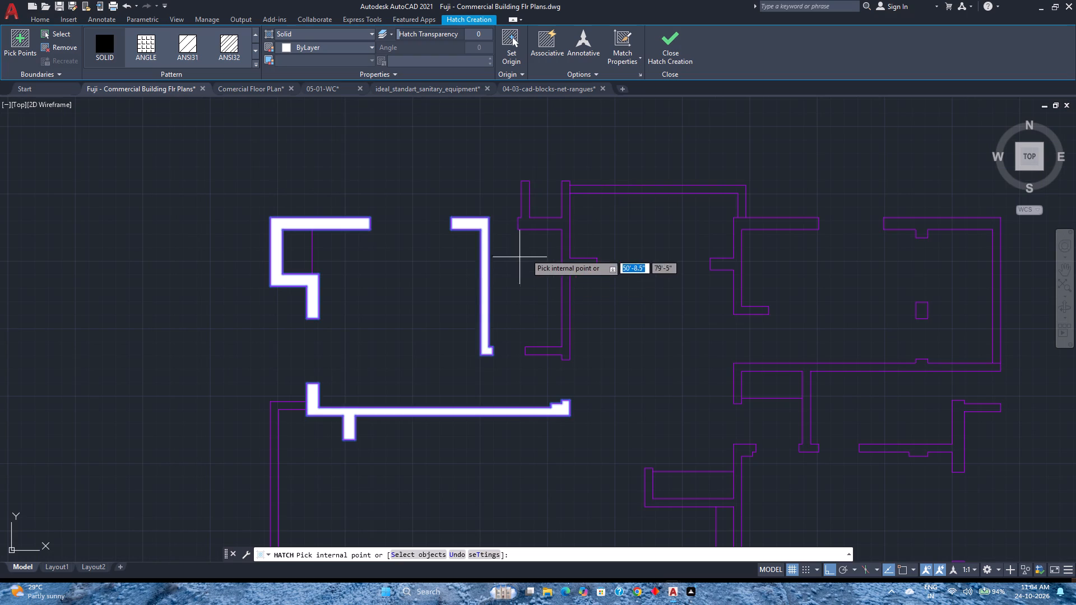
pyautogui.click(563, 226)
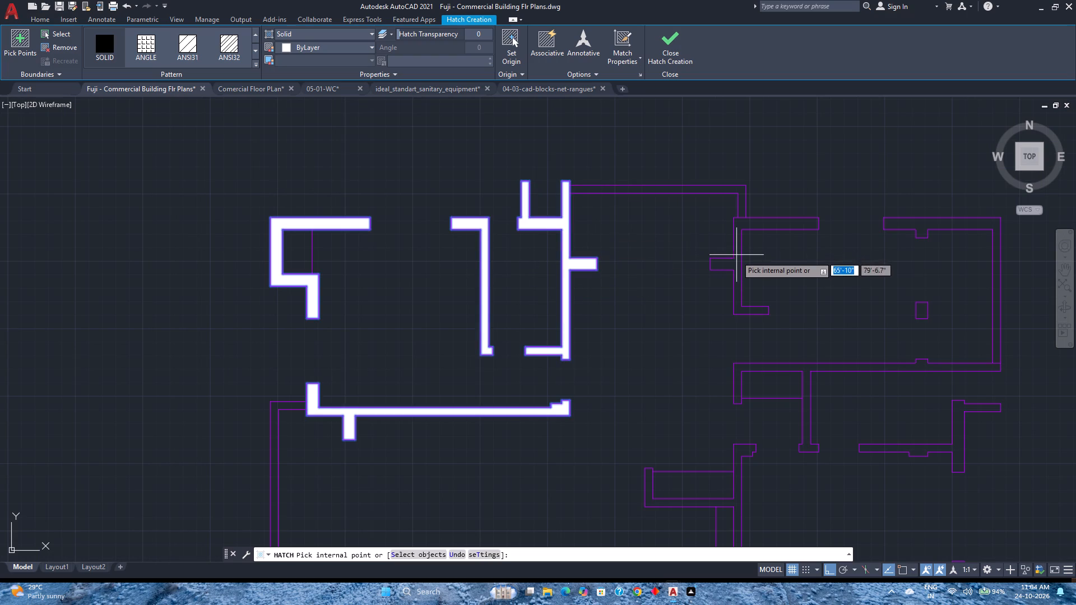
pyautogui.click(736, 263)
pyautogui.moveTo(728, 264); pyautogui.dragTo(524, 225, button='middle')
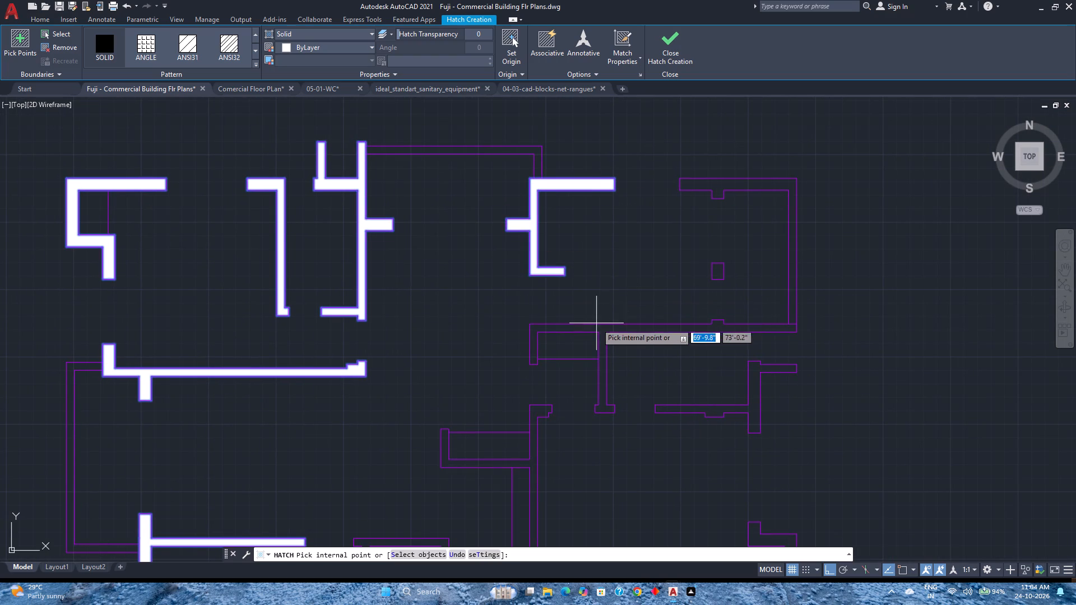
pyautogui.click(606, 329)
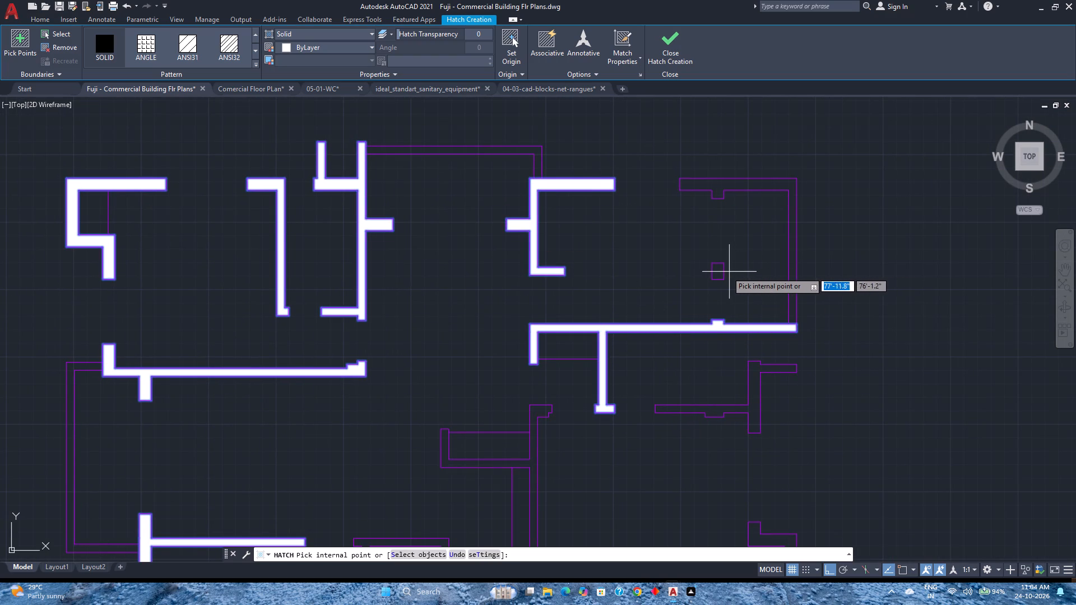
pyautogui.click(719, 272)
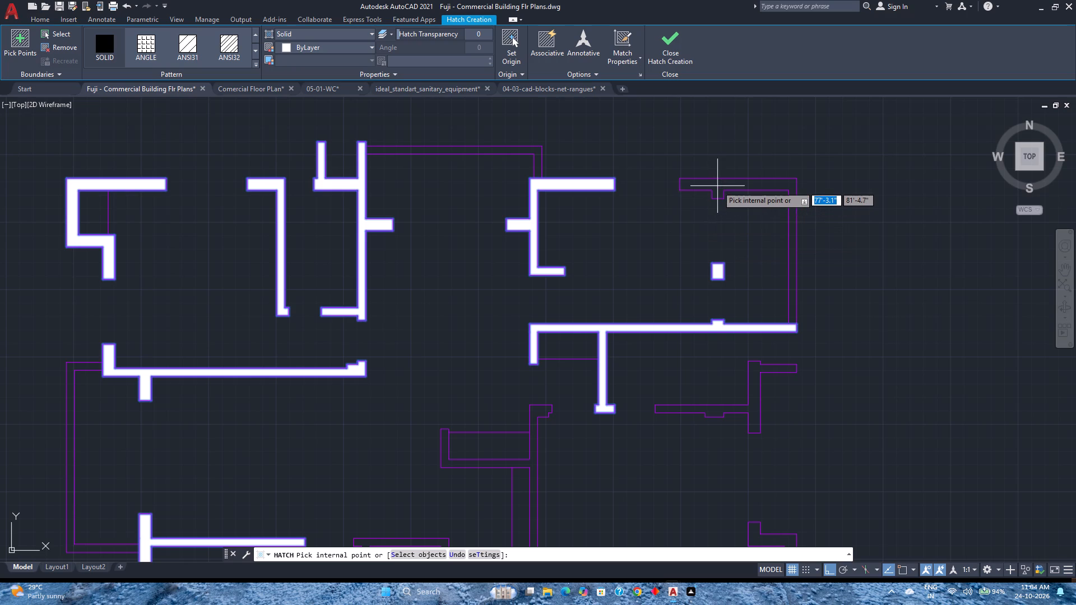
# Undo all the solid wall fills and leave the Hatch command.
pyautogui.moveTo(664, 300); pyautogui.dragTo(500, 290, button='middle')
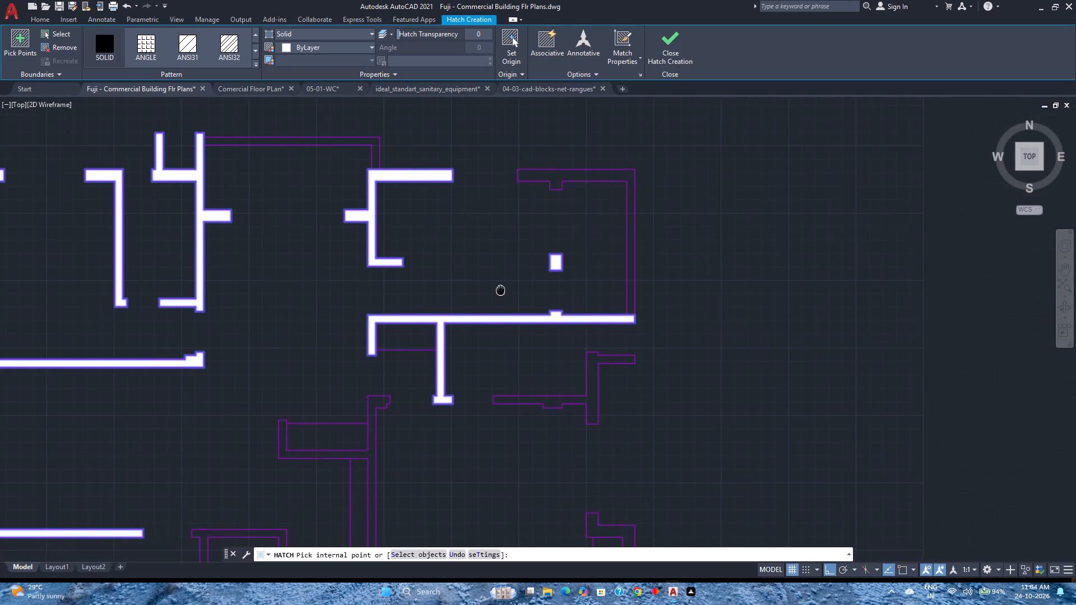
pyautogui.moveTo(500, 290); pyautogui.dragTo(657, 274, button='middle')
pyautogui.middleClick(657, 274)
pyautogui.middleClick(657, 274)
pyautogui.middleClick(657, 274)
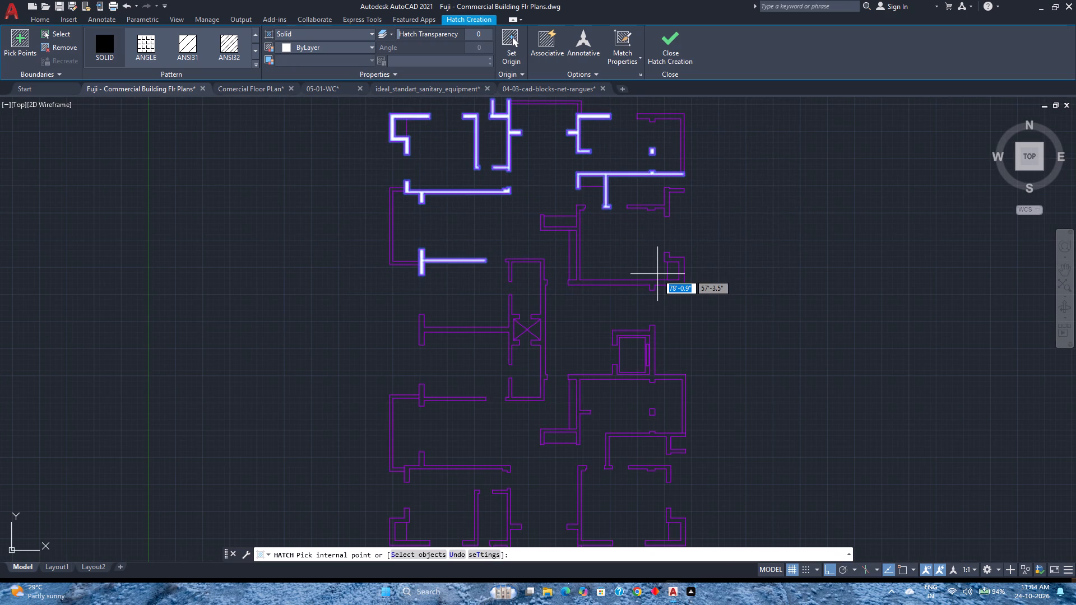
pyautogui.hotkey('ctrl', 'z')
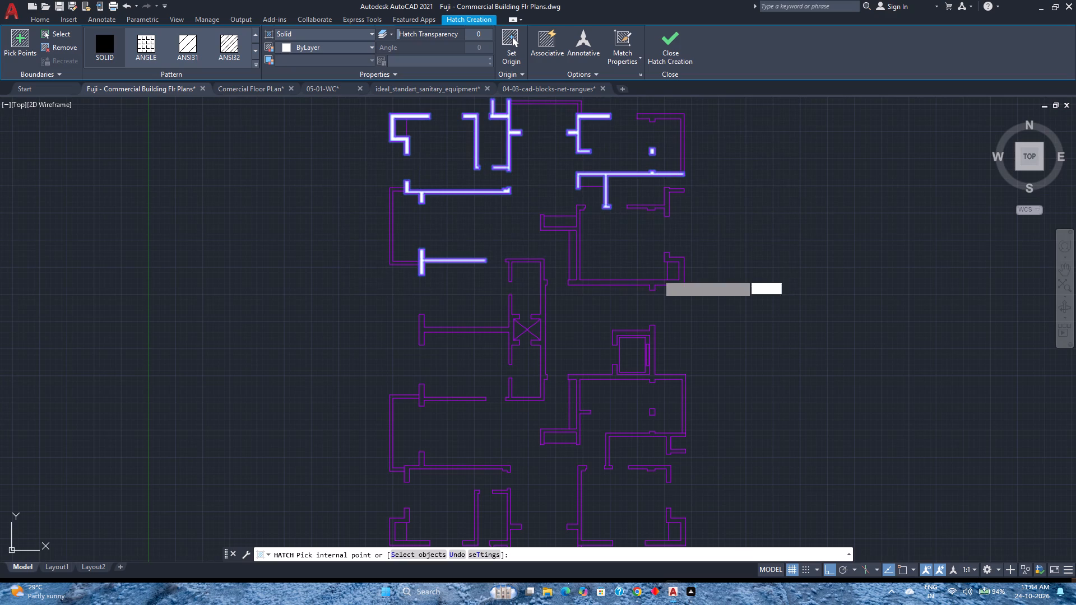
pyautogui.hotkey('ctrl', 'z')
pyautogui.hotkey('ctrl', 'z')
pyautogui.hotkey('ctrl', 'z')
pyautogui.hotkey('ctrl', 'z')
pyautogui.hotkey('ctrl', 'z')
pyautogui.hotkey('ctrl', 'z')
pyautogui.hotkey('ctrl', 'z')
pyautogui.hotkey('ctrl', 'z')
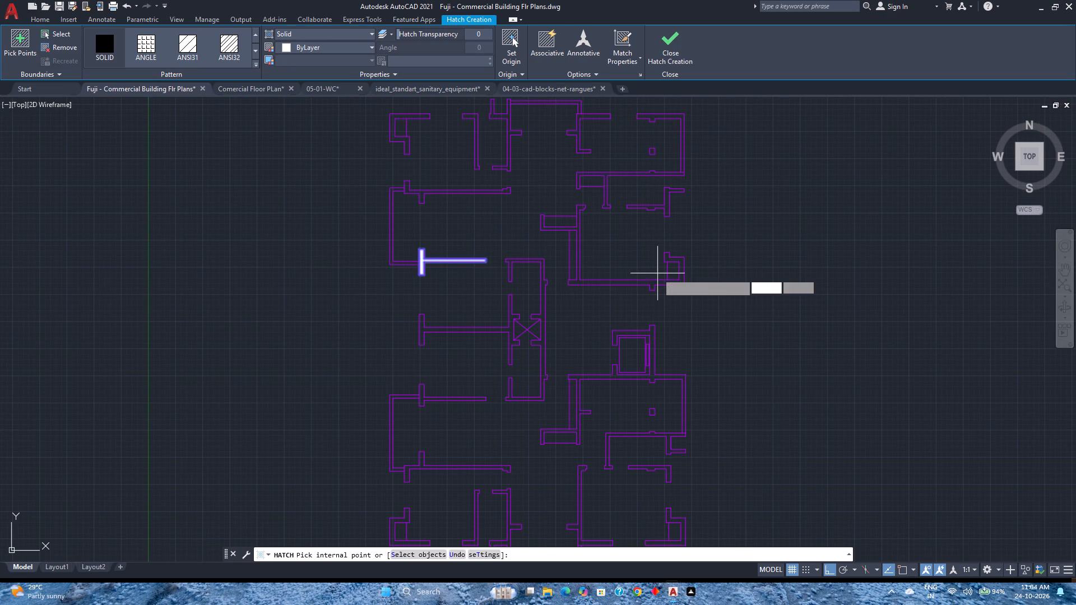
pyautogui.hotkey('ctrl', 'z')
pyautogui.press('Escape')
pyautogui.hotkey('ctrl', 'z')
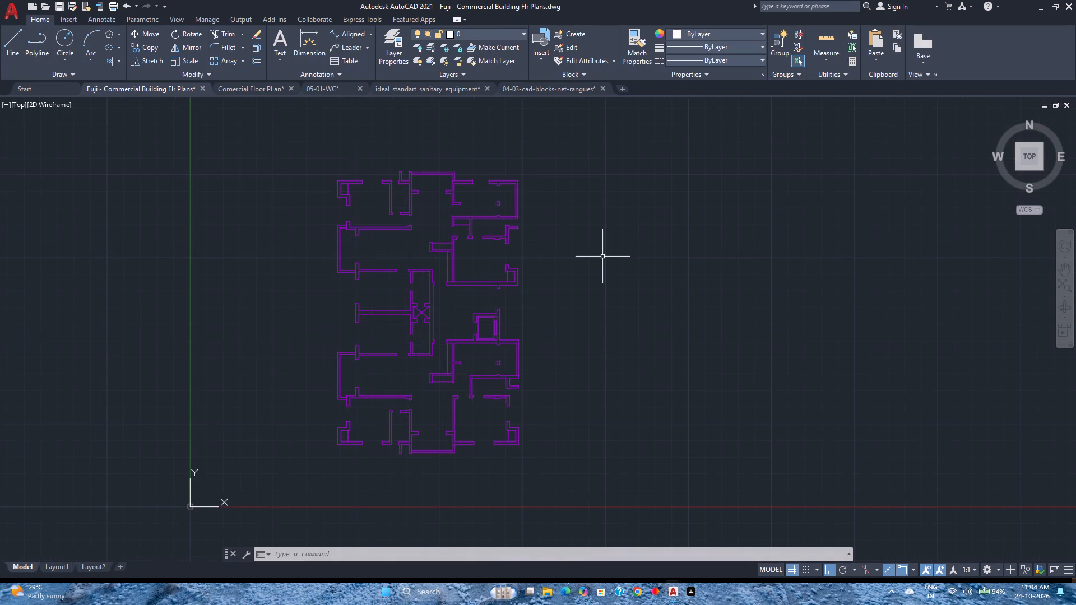
# With Walls as the current layer, draw a line across the upper flat's north-east room outer wall, level with its inner north corner.
pyautogui.scroll(3, 536, 196)
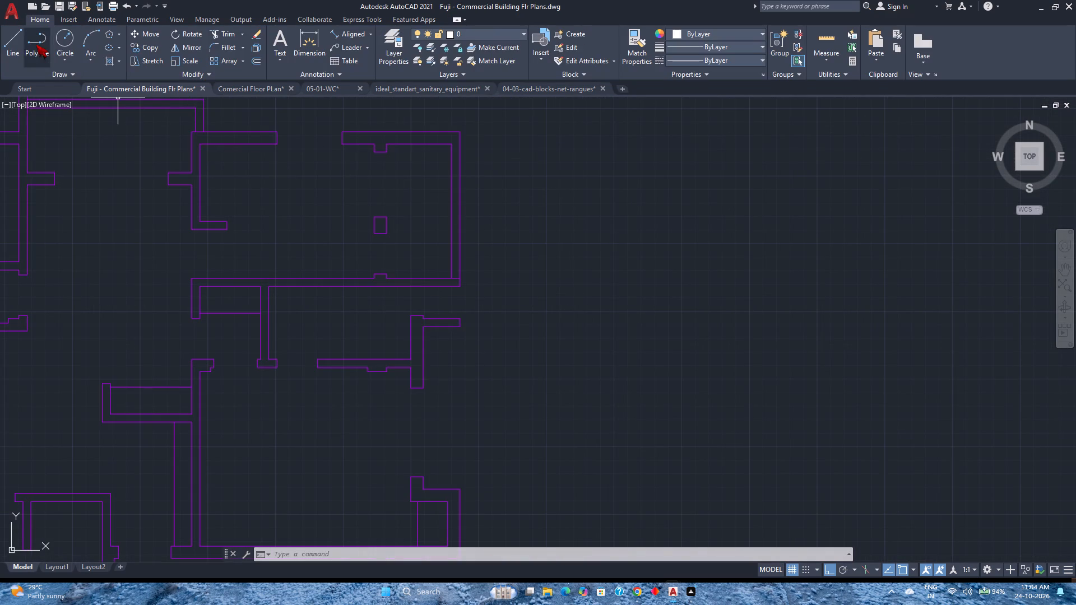
pyautogui.click(12, 30)
pyautogui.scroll(-2, 446, 418)
pyautogui.moveTo(446, 418); pyautogui.dragTo(470, 309, button='middle')
pyautogui.middleClick(471, 309)
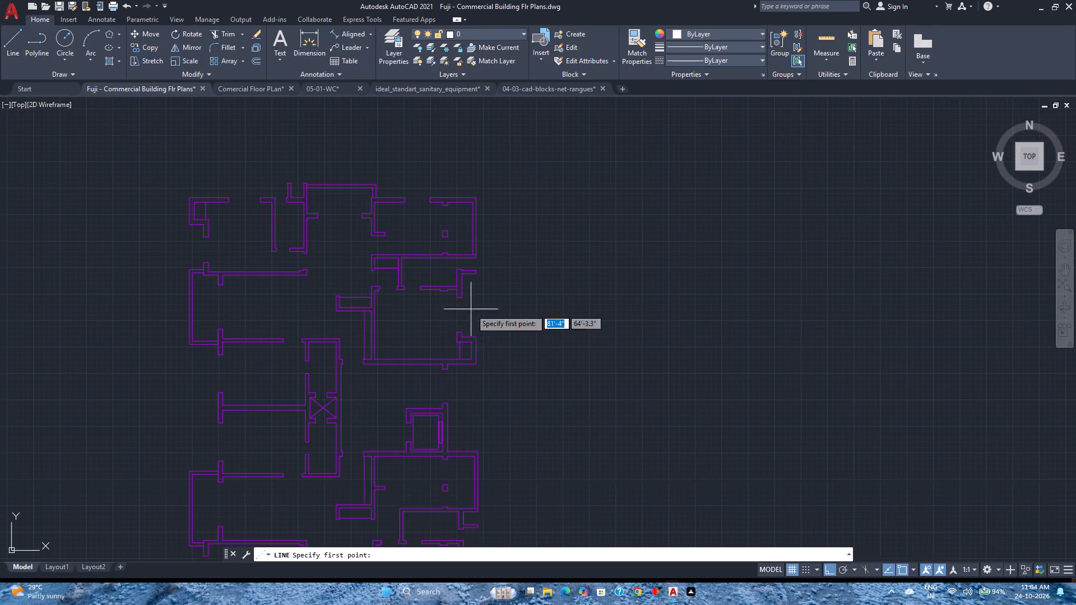
pyautogui.click(501, 40)
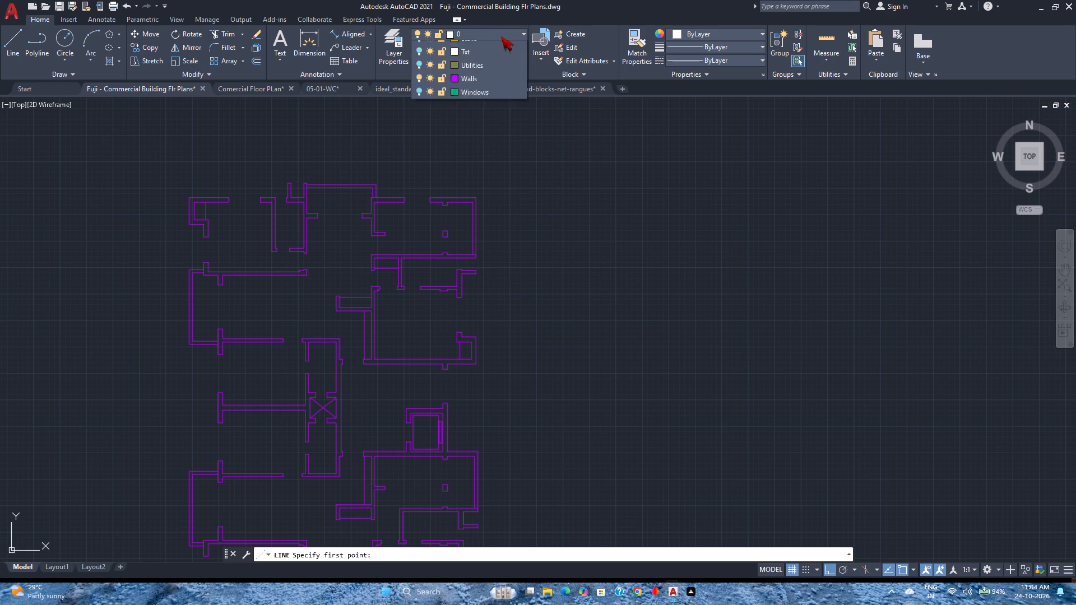
pyautogui.click(493, 173)
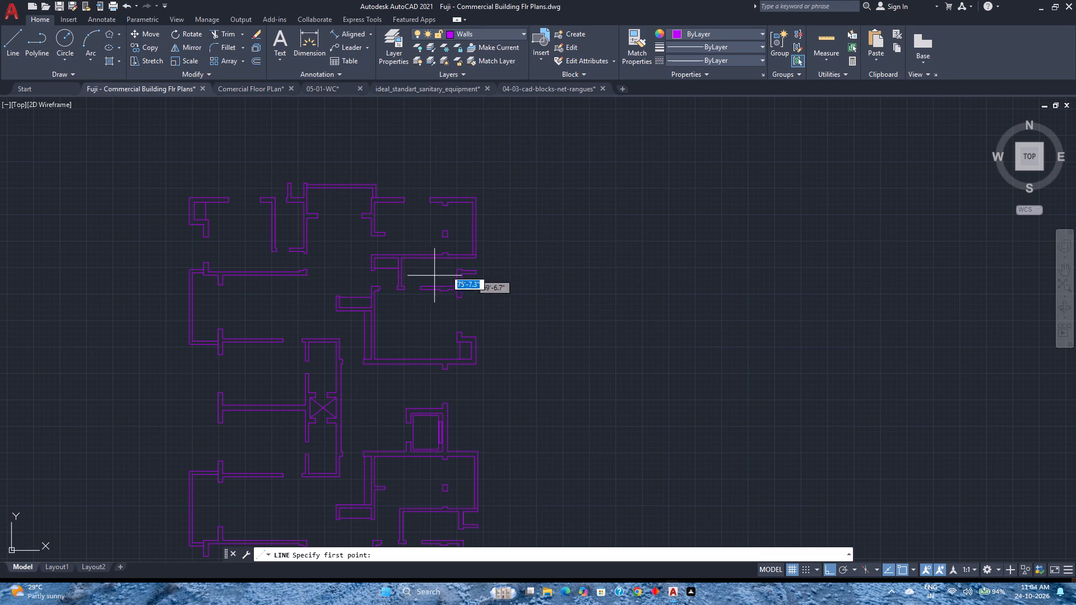
pyautogui.moveTo(498, 399); pyautogui.dragTo(520, 359, button='middle')
pyautogui.middleClick(540, 328)
pyautogui.scroll(2, 498, 445)
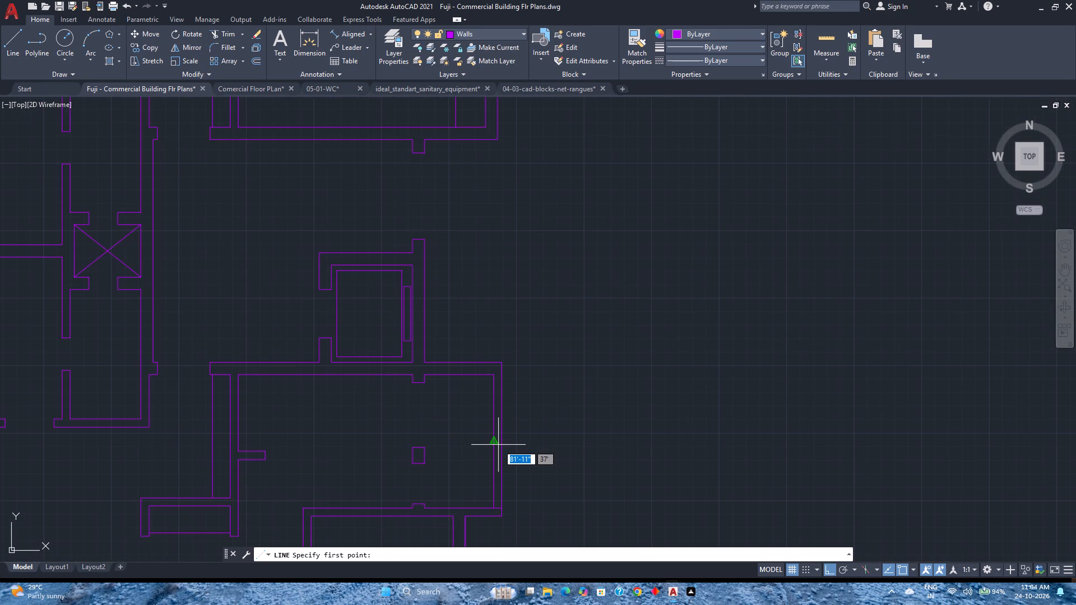
pyautogui.scroll(1, 501, 436)
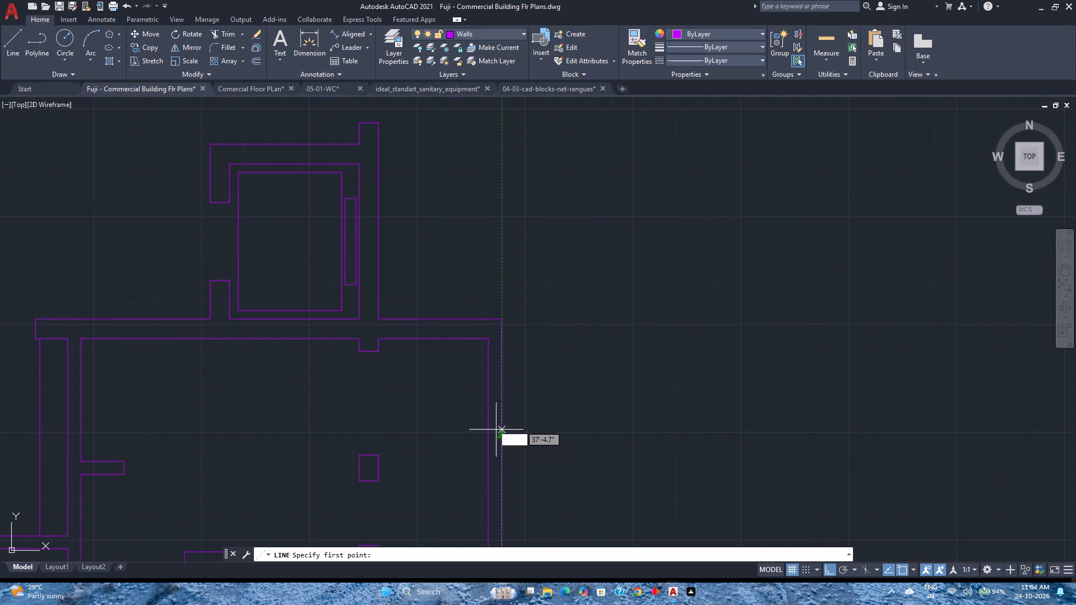
pyautogui.scroll(3, 480, 372)
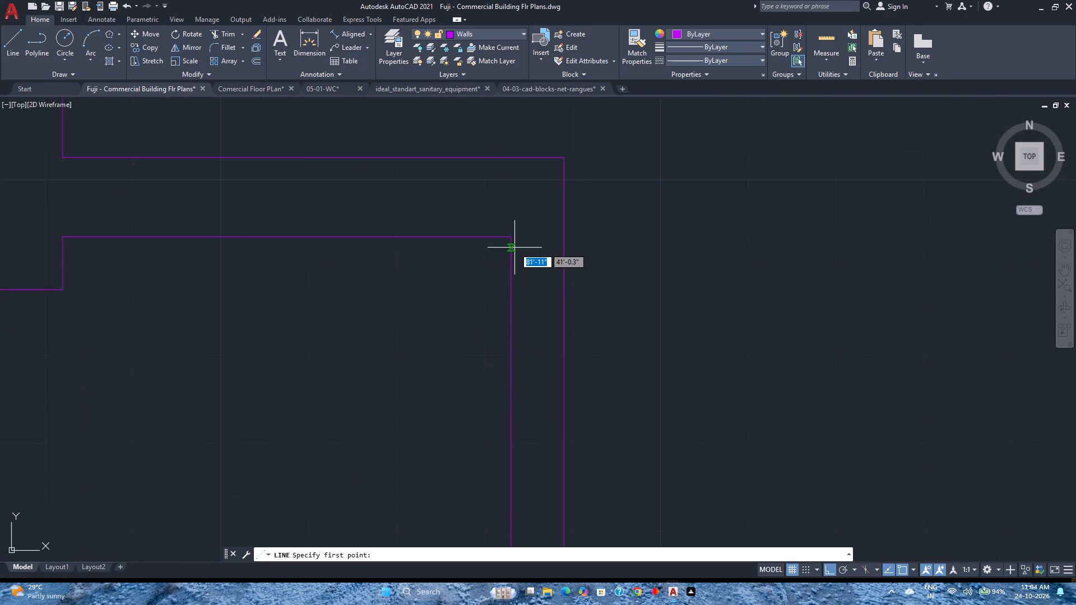
pyautogui.scroll(-7, 429, 306)
pyautogui.moveTo(426, 295); pyautogui.dragTo(482, 436, button='middle')
pyautogui.scroll(3, 481, 300)
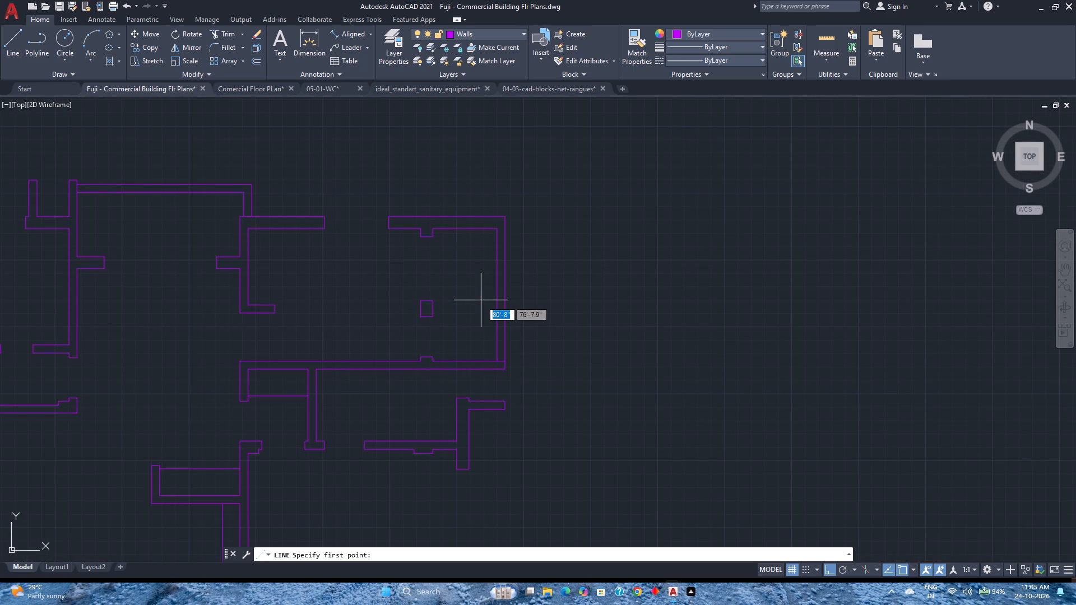
pyautogui.scroll(1, 492, 264)
pyautogui.moveTo(494, 264); pyautogui.dragTo(488, 412, button='middle')
pyautogui.middleClick(488, 412)
pyautogui.scroll(2, 502, 356)
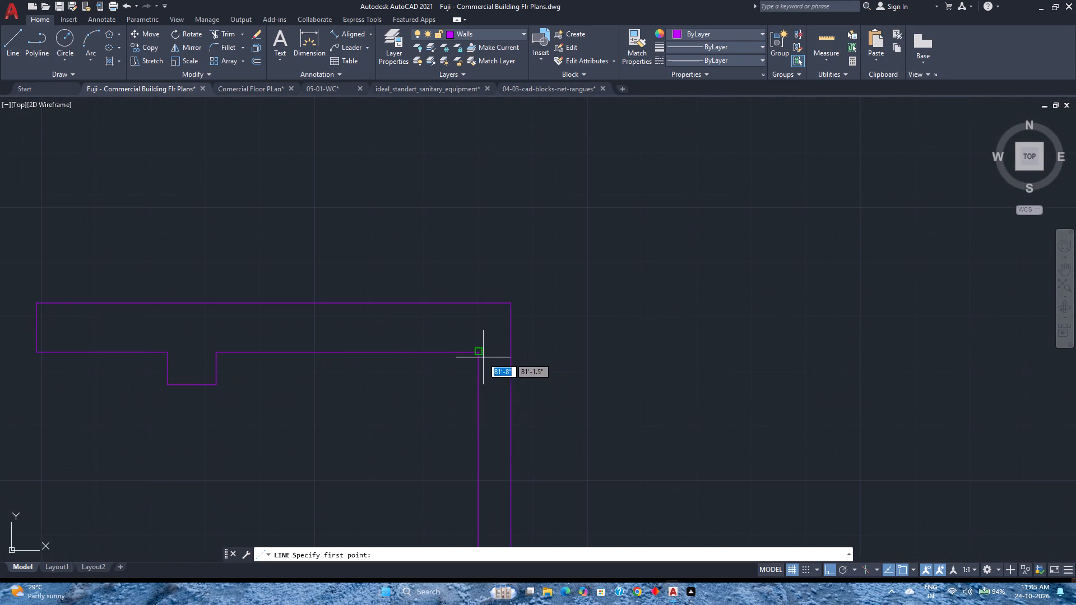
pyautogui.click(480, 355)
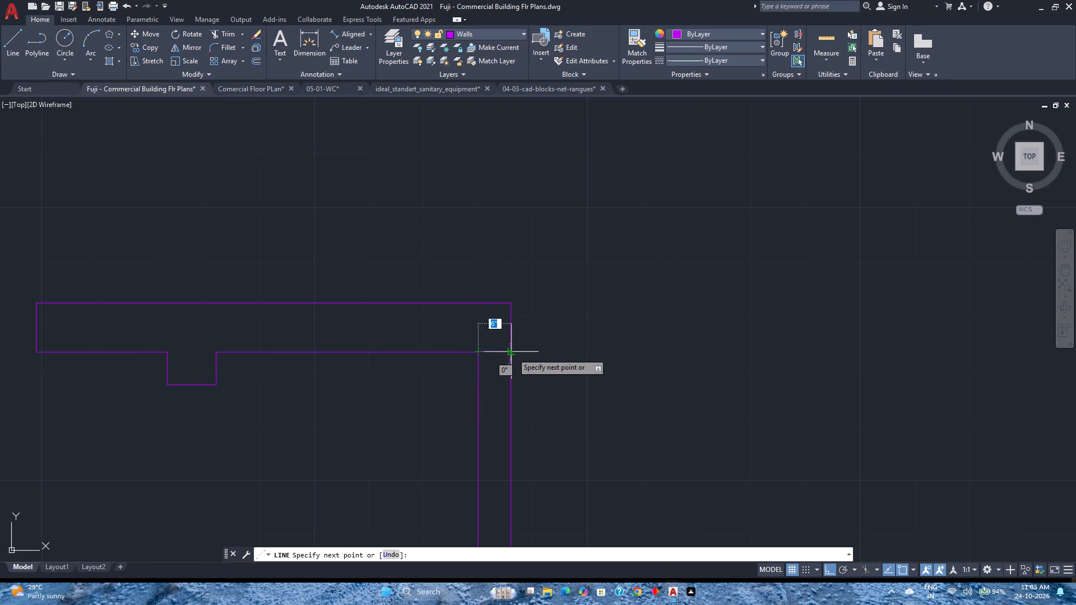
pyautogui.click(512, 353)
pyautogui.press('Escape')
# Move the new cross line 1'8" south along the east wall.
pyautogui.click(504, 370)
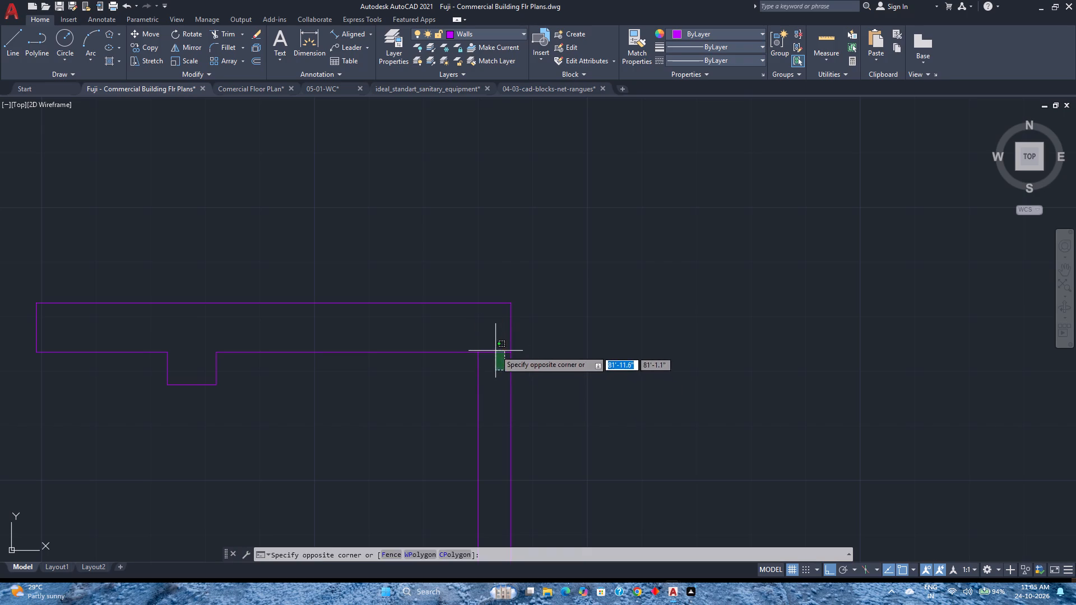
pyautogui.click(494, 347)
pyautogui.click(160, 33)
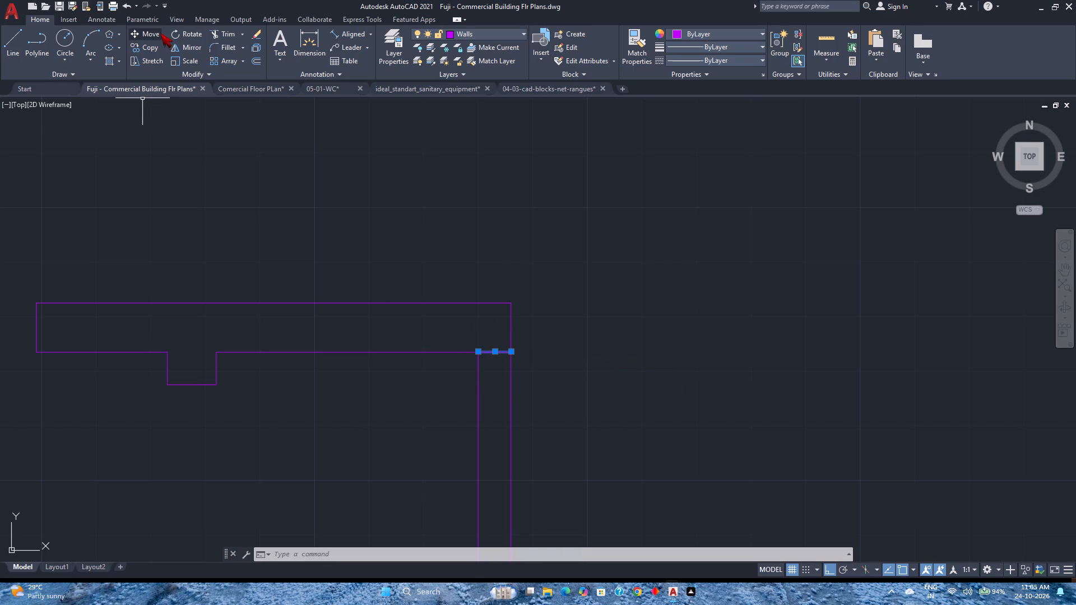
pyautogui.click(478, 356)
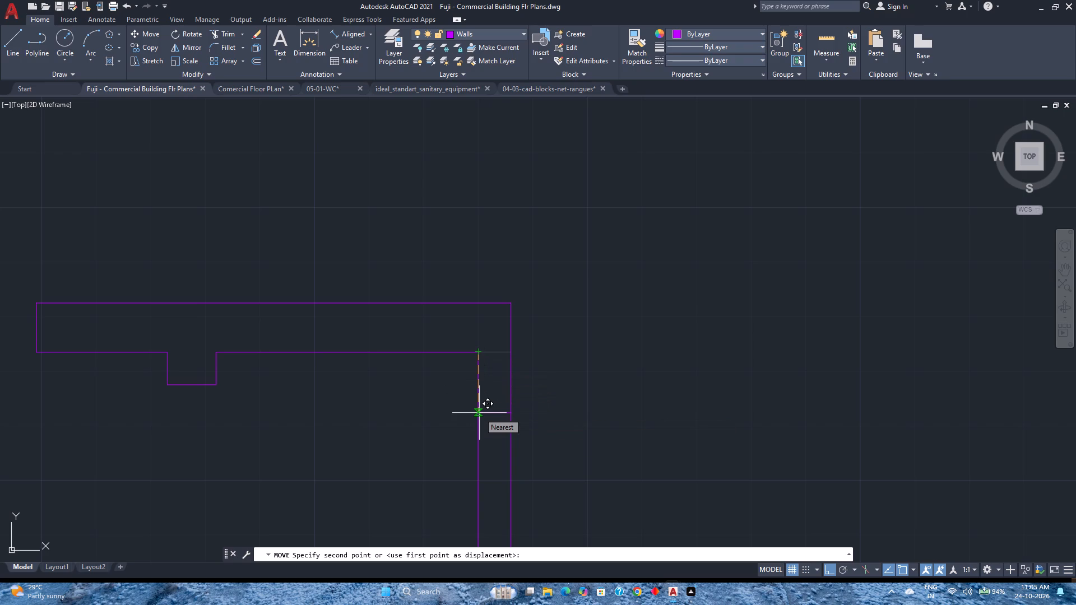
pyautogui.write('1\'8"')
pyautogui.press('Return')
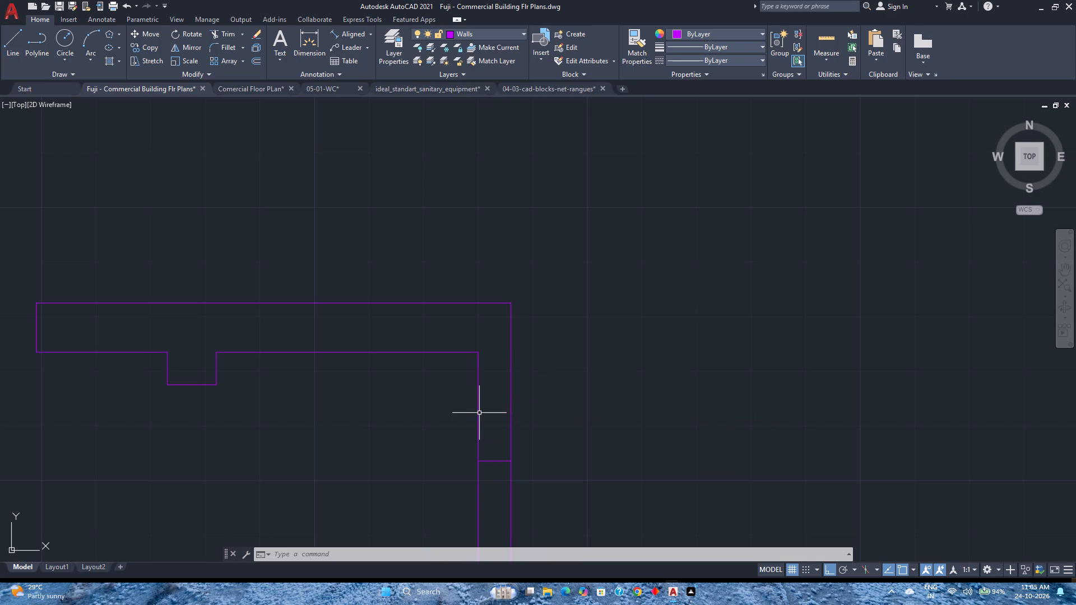
# Copy the cross line to the lower flat's matching east wall, using the outer north-east wall corners as reference points.
pyautogui.scroll(-2, 480, 413)
pyautogui.moveTo(494, 453); pyautogui.dragTo(491, 404, button='middle')
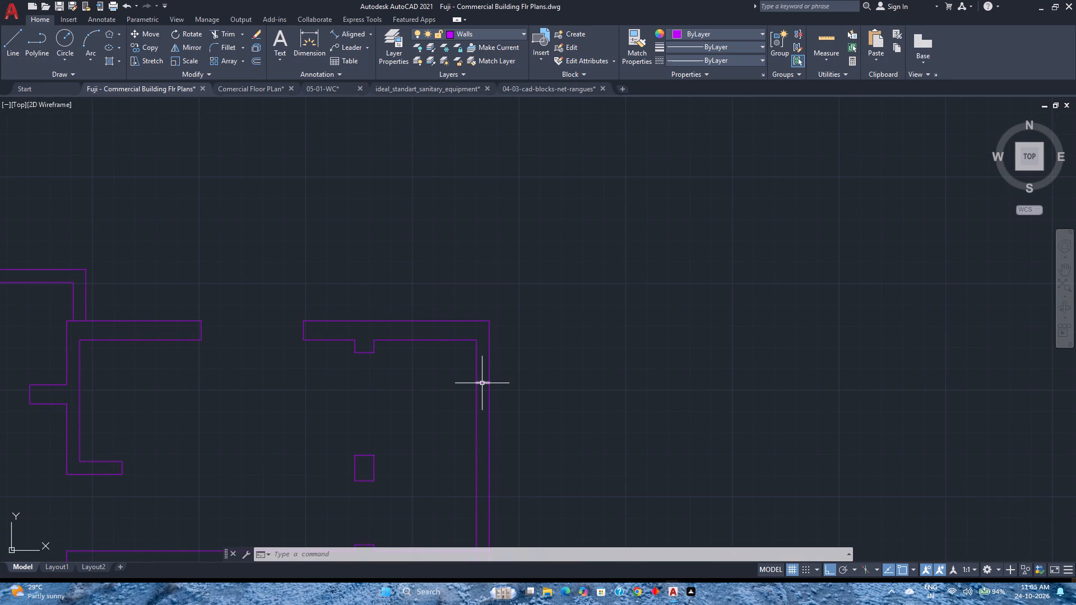
pyautogui.click(482, 383)
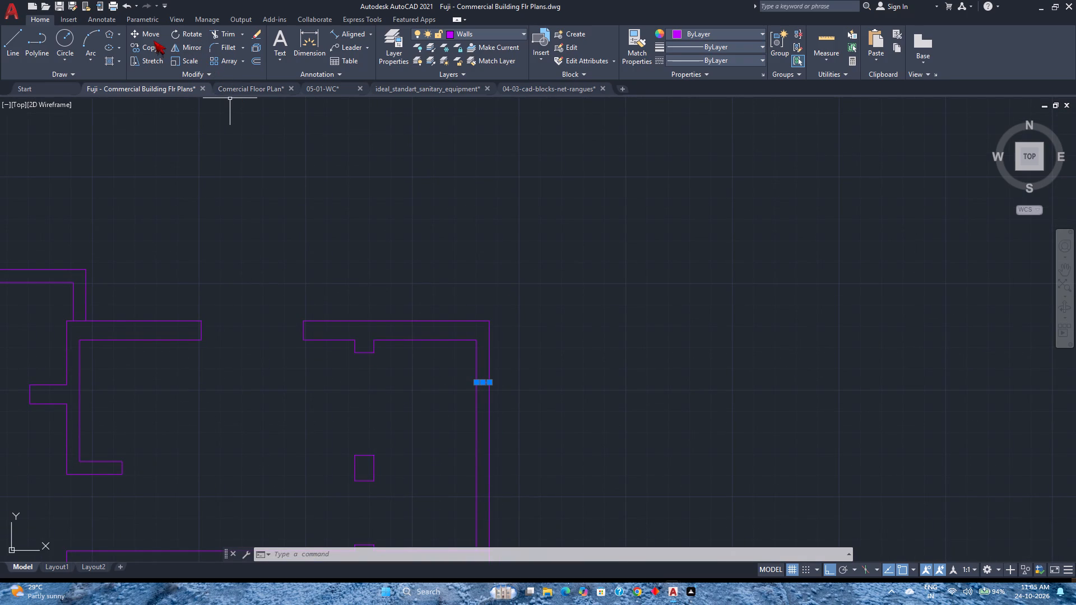
pyautogui.click(149, 46)
pyautogui.click(488, 323)
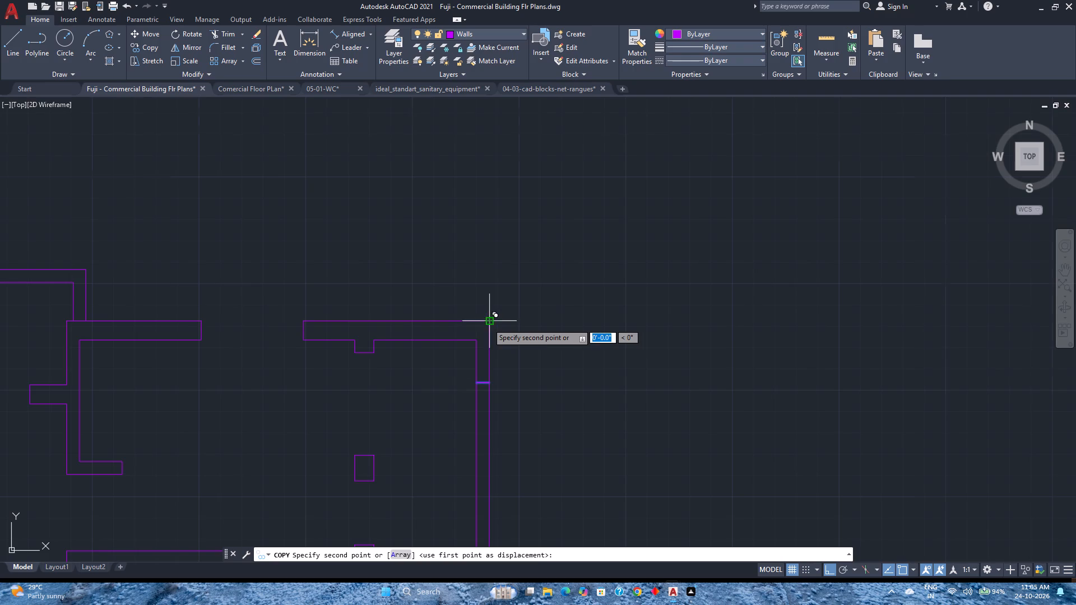
pyautogui.scroll(-4, 488, 323)
pyautogui.scroll(3, 471, 483)
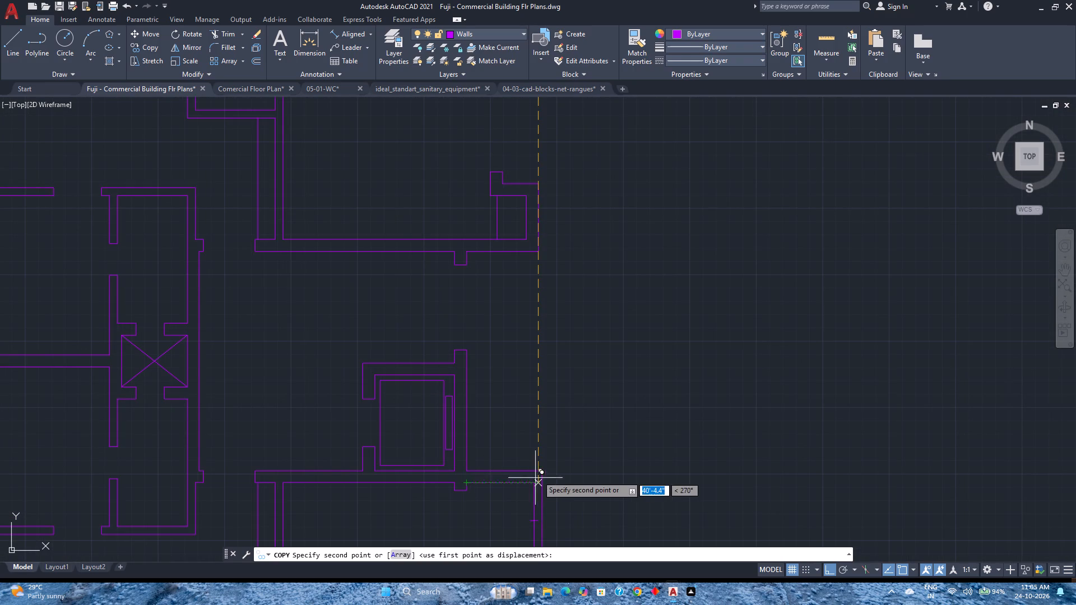
pyautogui.click(542, 471)
pyautogui.press('Escape')
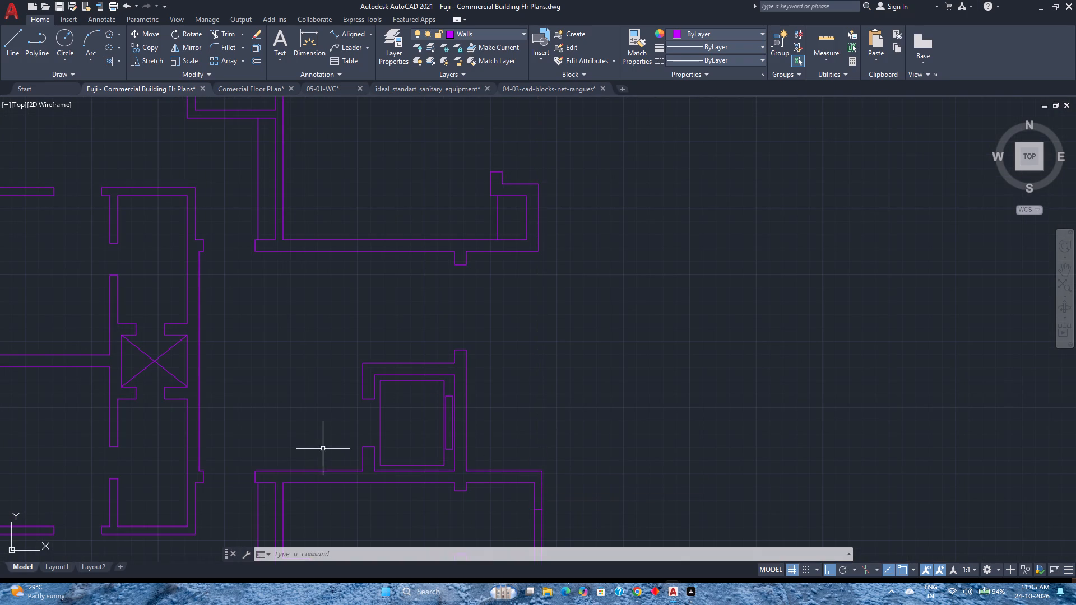
# Save the drawing.
pyautogui.scroll(-2, 361, 426)
pyautogui.moveTo(370, 426); pyautogui.dragTo(456, 390, button='middle')
pyautogui.middleClick(456, 390)
pyautogui.hotkey('ctrl', 's')
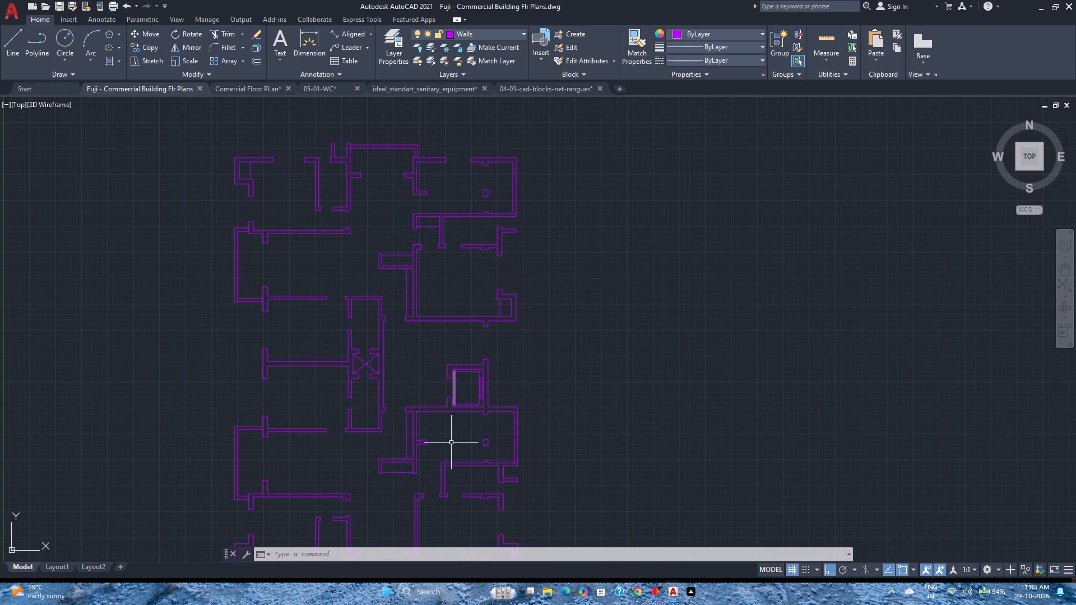
# With layer 0 current, Solid-hatch the walls north and south of the lower flat's small-column room, including the connected shaft walls.
pyautogui.moveTo(452, 444); pyautogui.dragTo(479, 414, button='middle')
pyautogui.middleClick(479, 414)
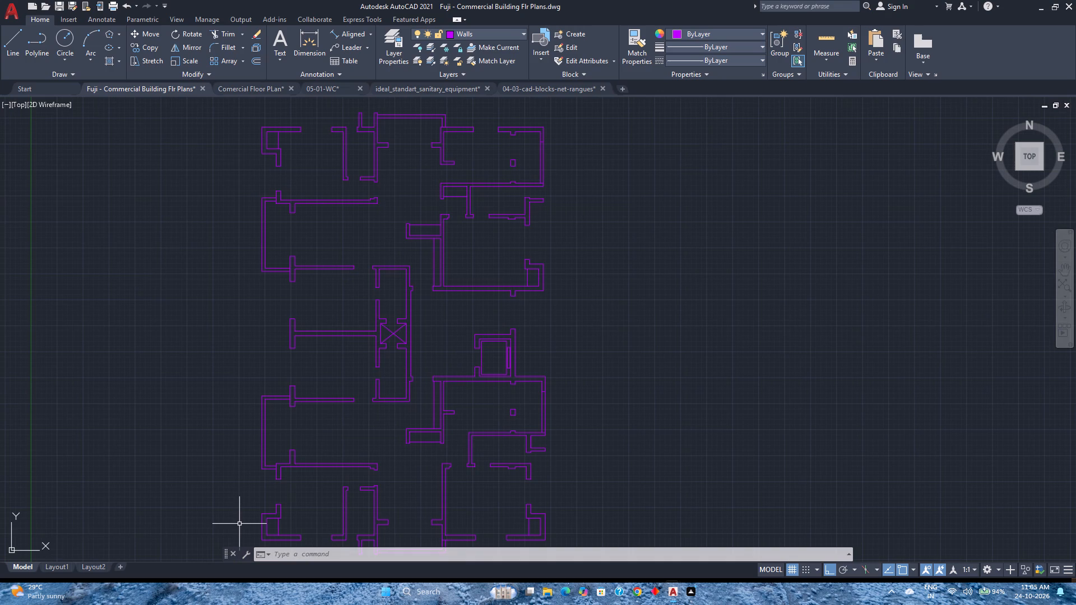
pyautogui.moveTo(438, 464); pyautogui.dragTo(449, 448, button='middle')
pyautogui.middleClick(449, 448)
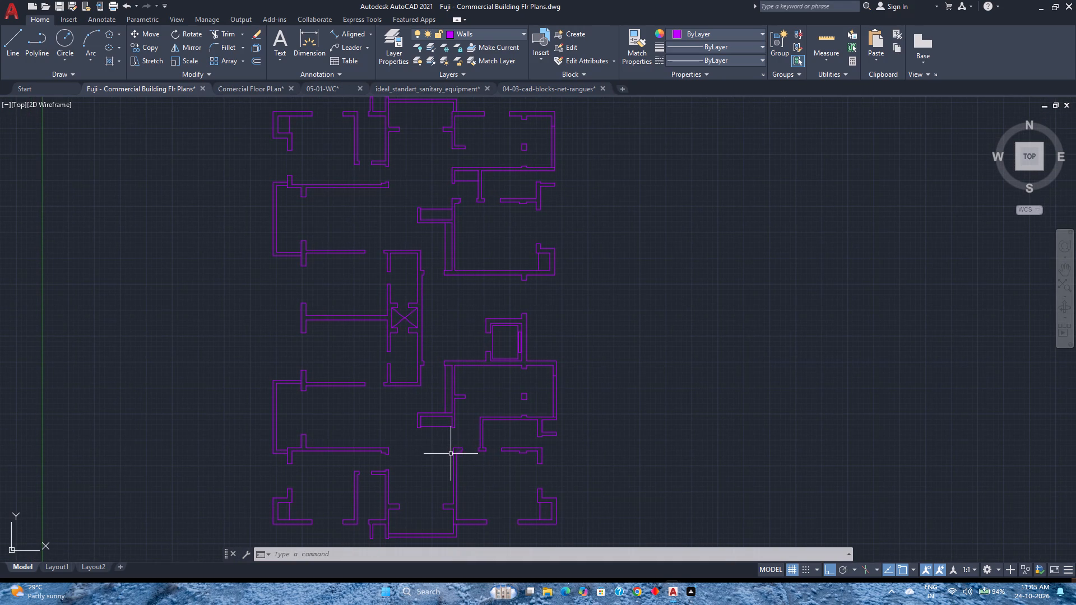
pyautogui.click(110, 61)
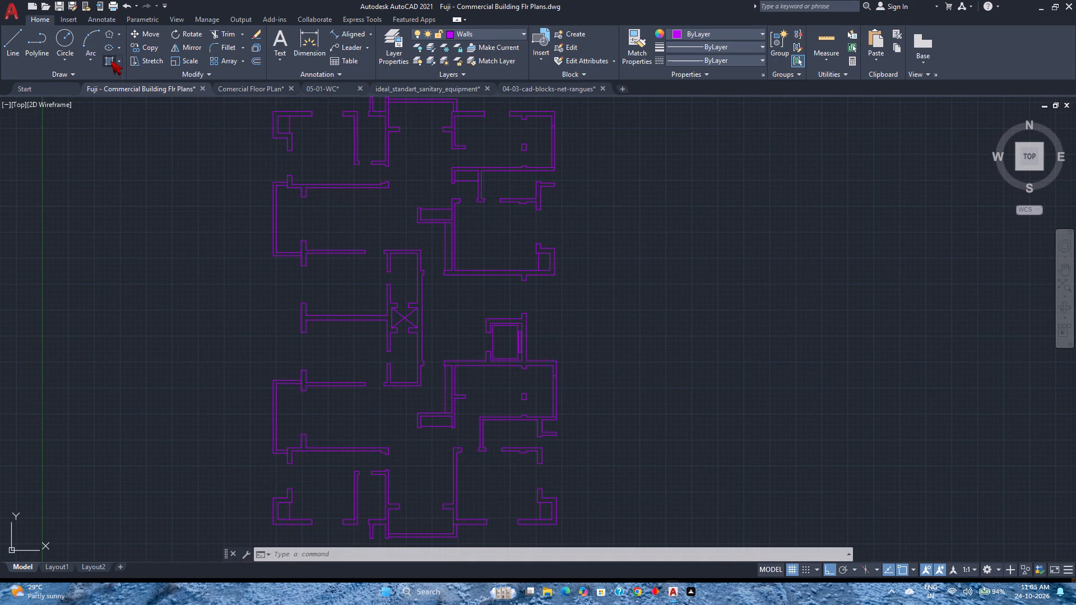
pyautogui.click(110, 59)
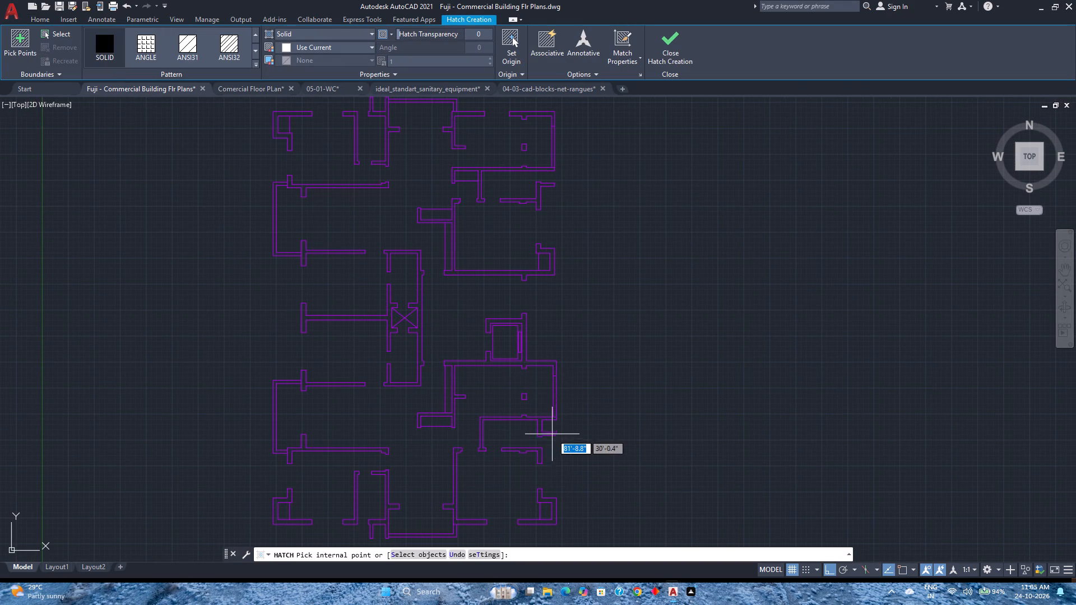
pyautogui.scroll(2, 552, 434)
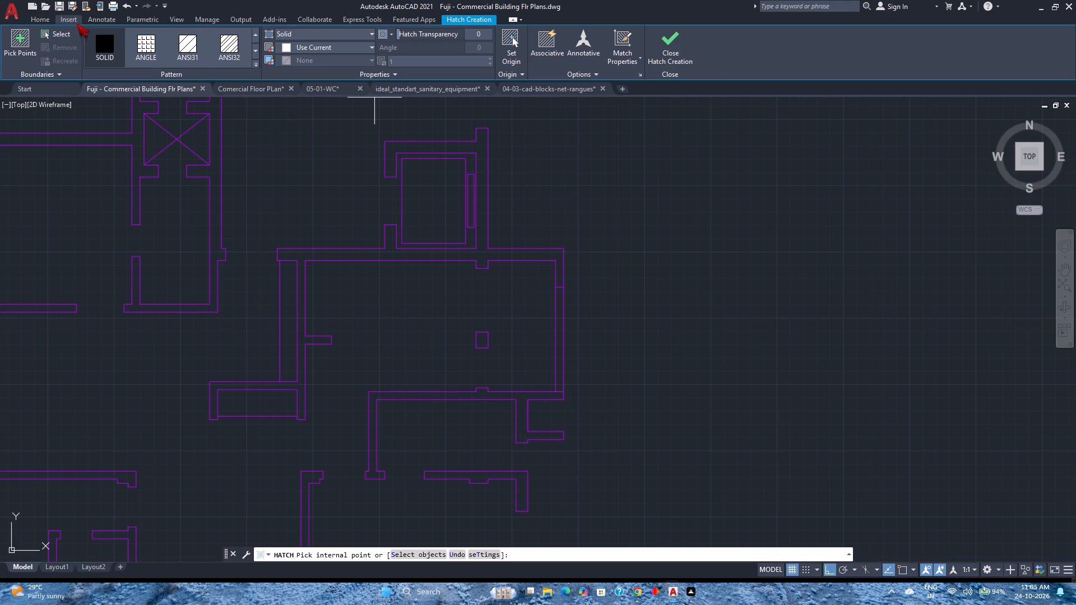
pyautogui.click(76, 22)
pyautogui.click(45, 22)
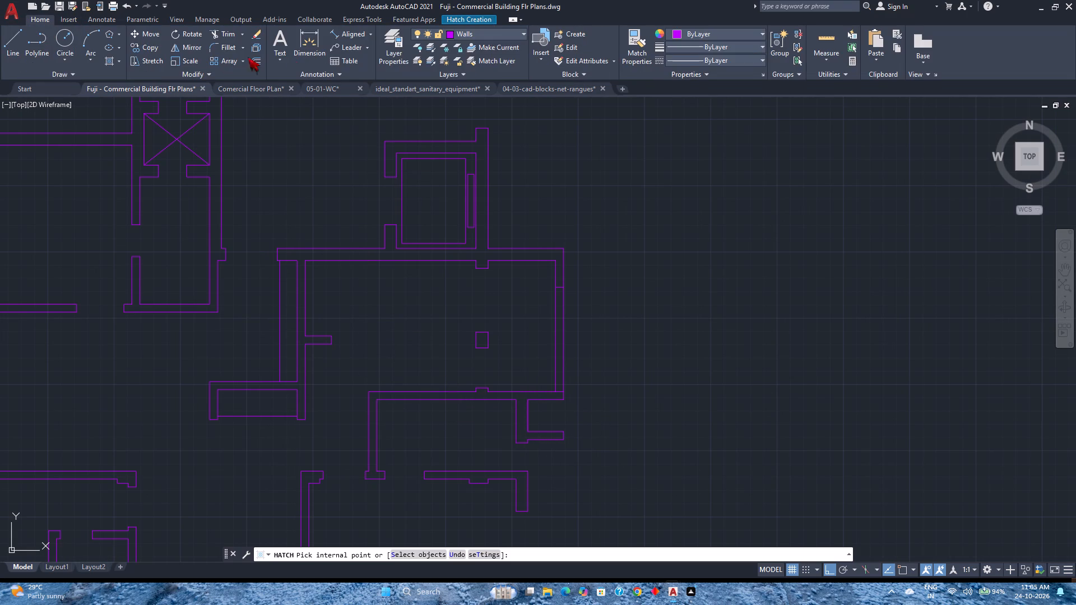
pyautogui.click(495, 31)
pyautogui.click(496, 45)
pyautogui.click(525, 428)
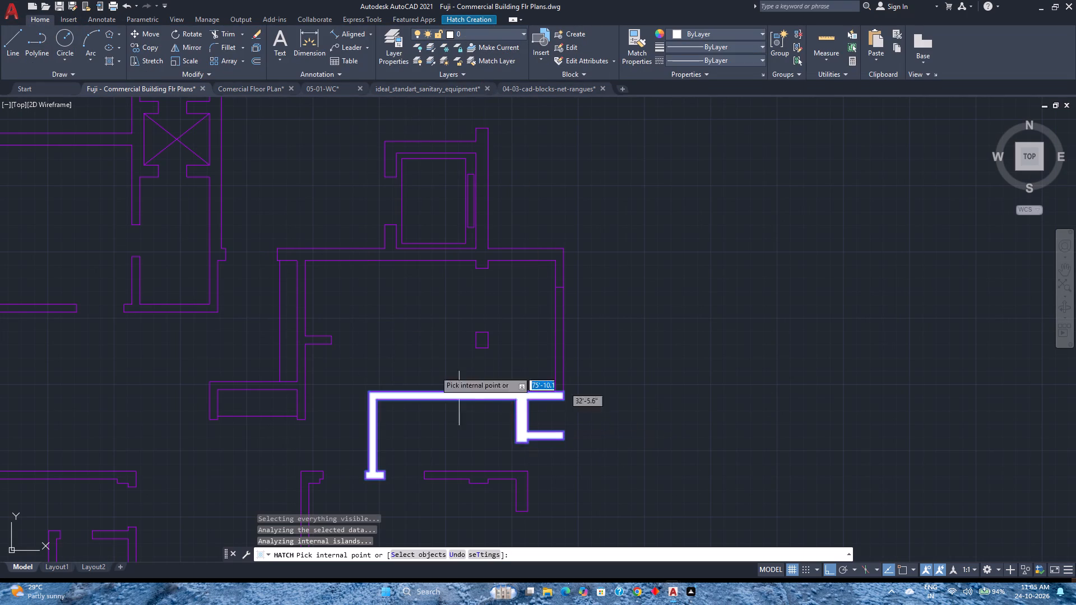
pyautogui.click(489, 254)
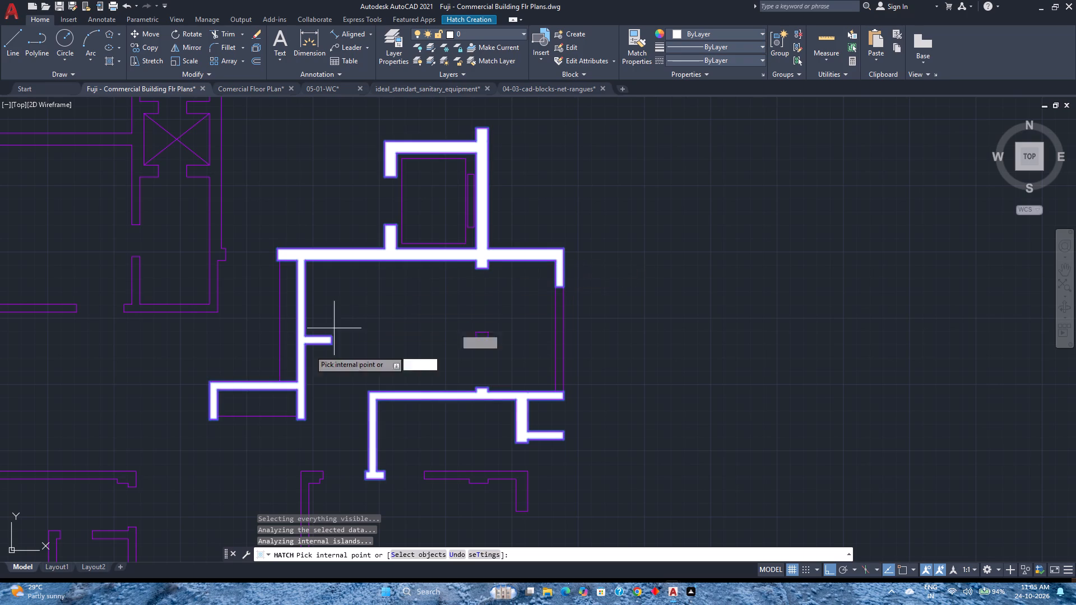
# Add the lower flat's south-east room walls to the Solid hatch: the west and south walls, corner shaft walls and north wall.
pyautogui.scroll(-1, 302, 379)
pyautogui.moveTo(320, 401); pyautogui.dragTo(398, 315, button='middle')
pyautogui.middleClick(435, 286)
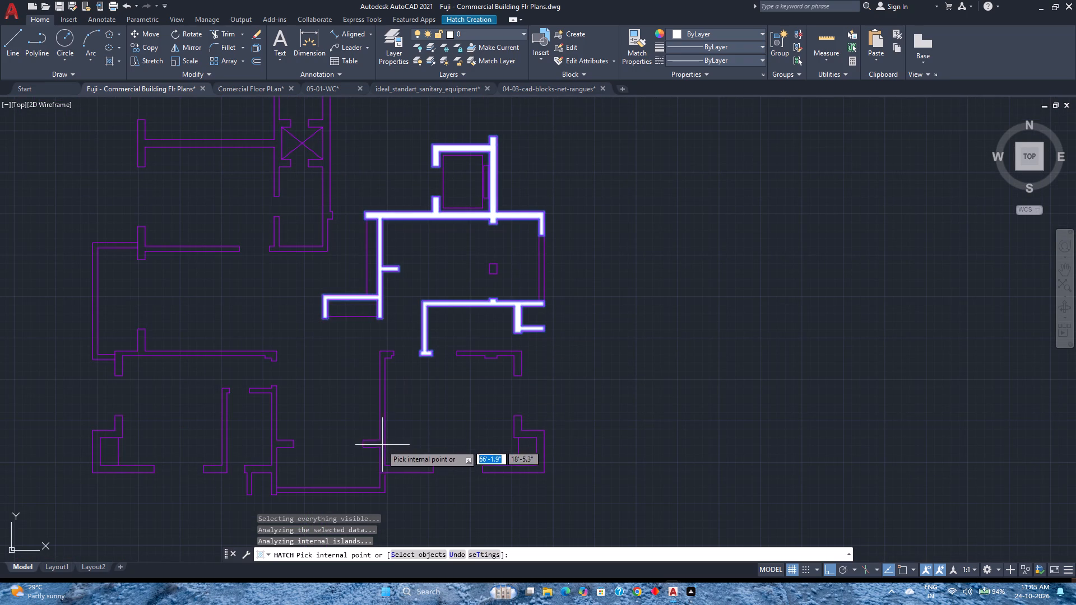
pyautogui.click(382, 445)
pyautogui.click(488, 469)
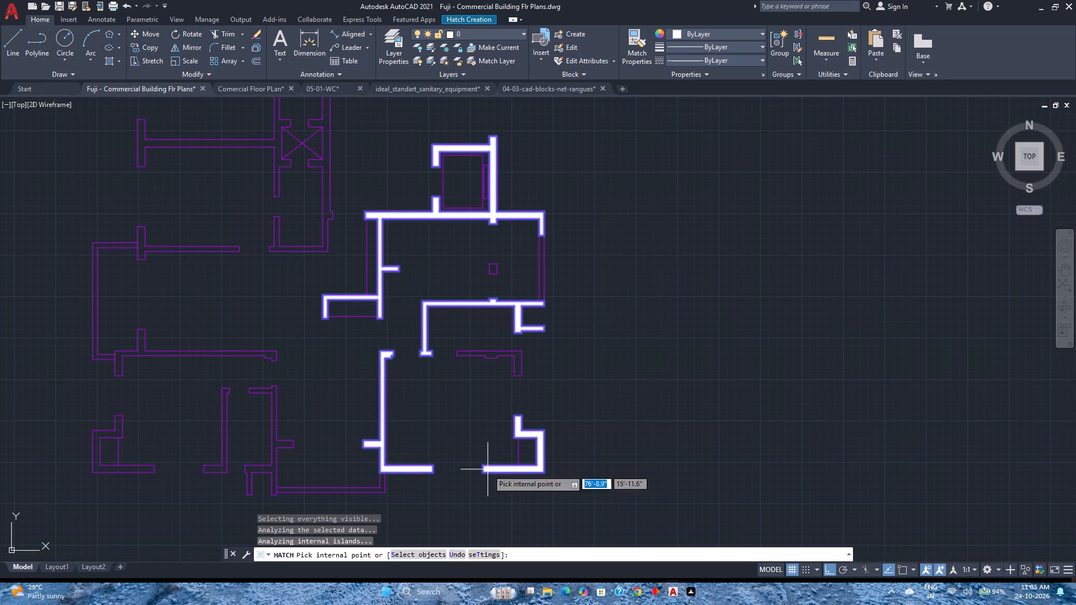
pyautogui.click(520, 356)
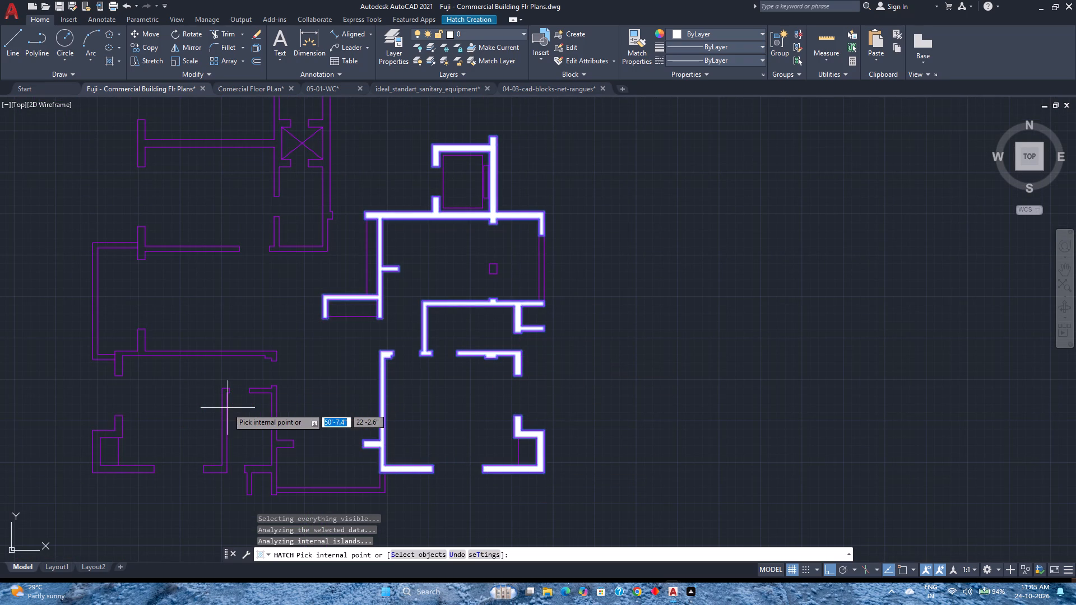
# Add the walls in the plan's south-west part to the Solid hatch, including the two partitions, corner shaft and long east-west walls.
pyautogui.click(224, 408)
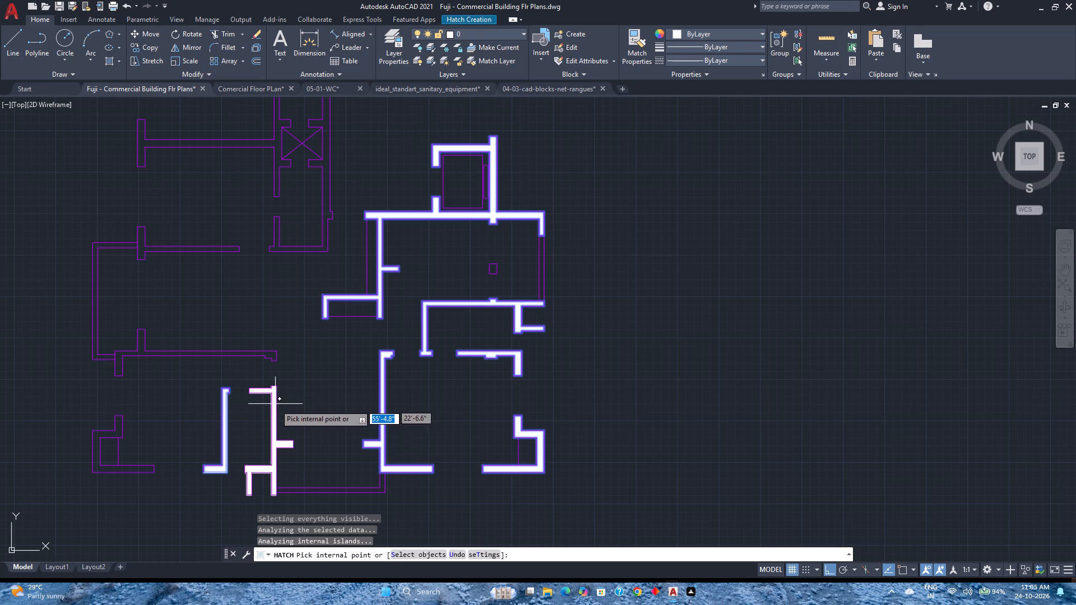
pyautogui.click(275, 404)
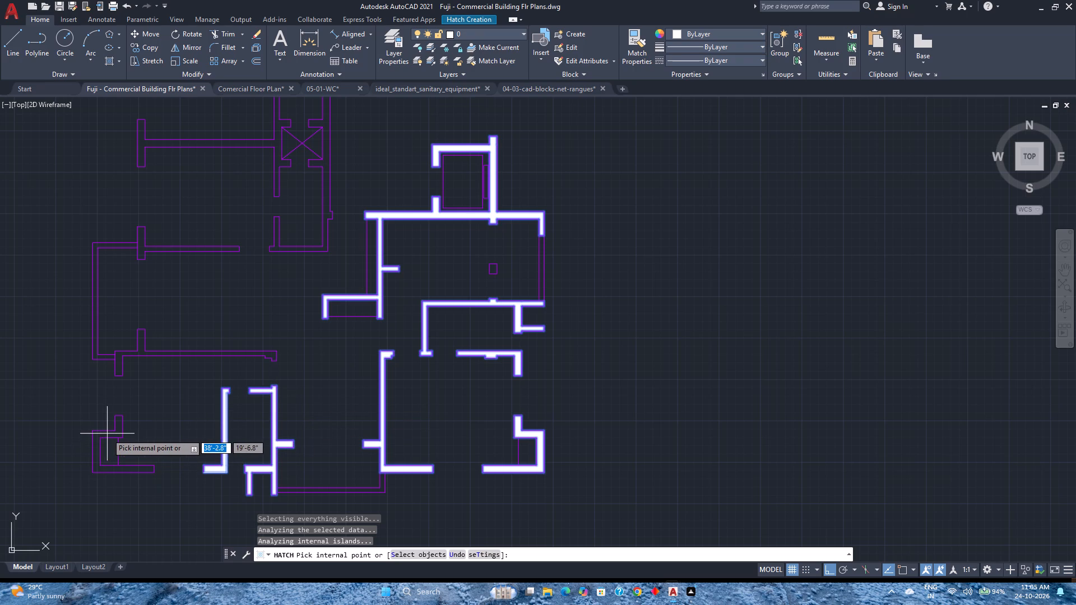
pyautogui.click(116, 434)
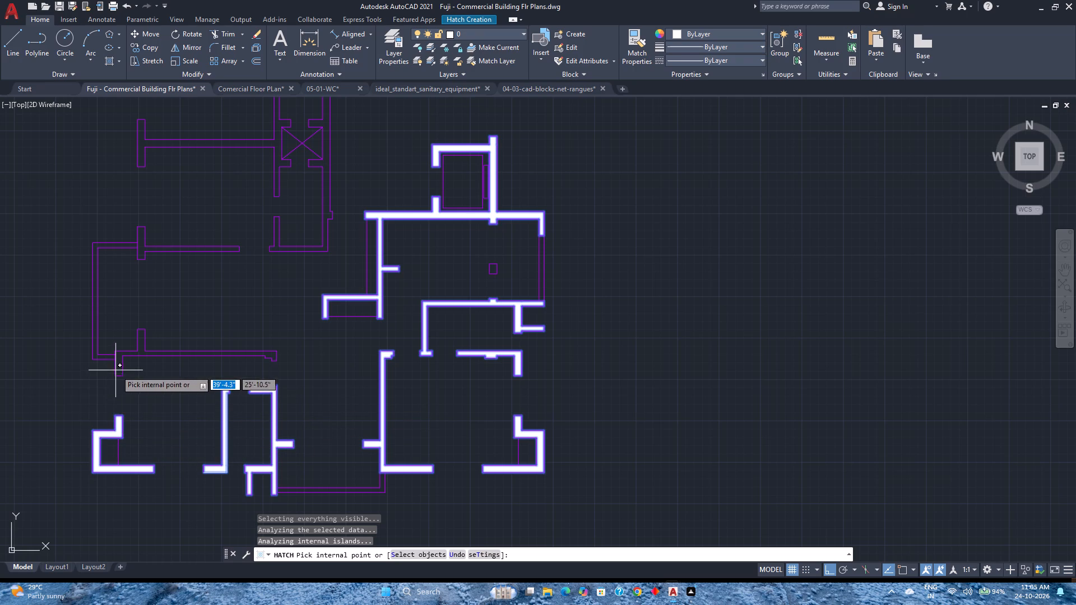
pyautogui.click(117, 369)
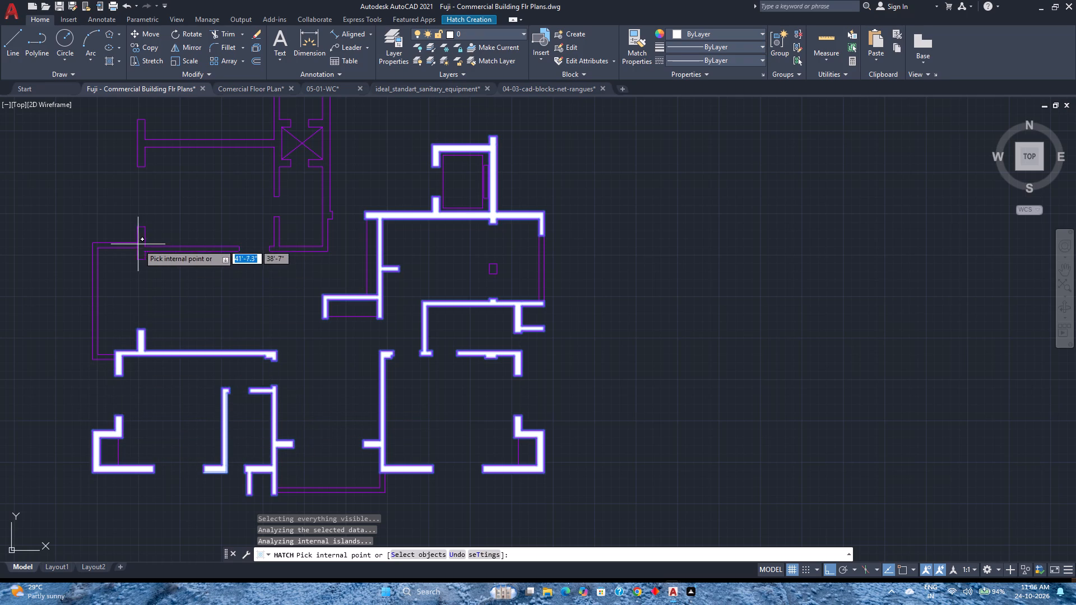
pyautogui.click(141, 244)
# Add the central core and party wall, the upper flat's south-east room walls and the wall north-west of the core to the Solid hatch.
pyautogui.moveTo(201, 297); pyautogui.dragTo(256, 412, button='middle')
pyautogui.middleClick(256, 412)
pyautogui.middleClick(256, 412)
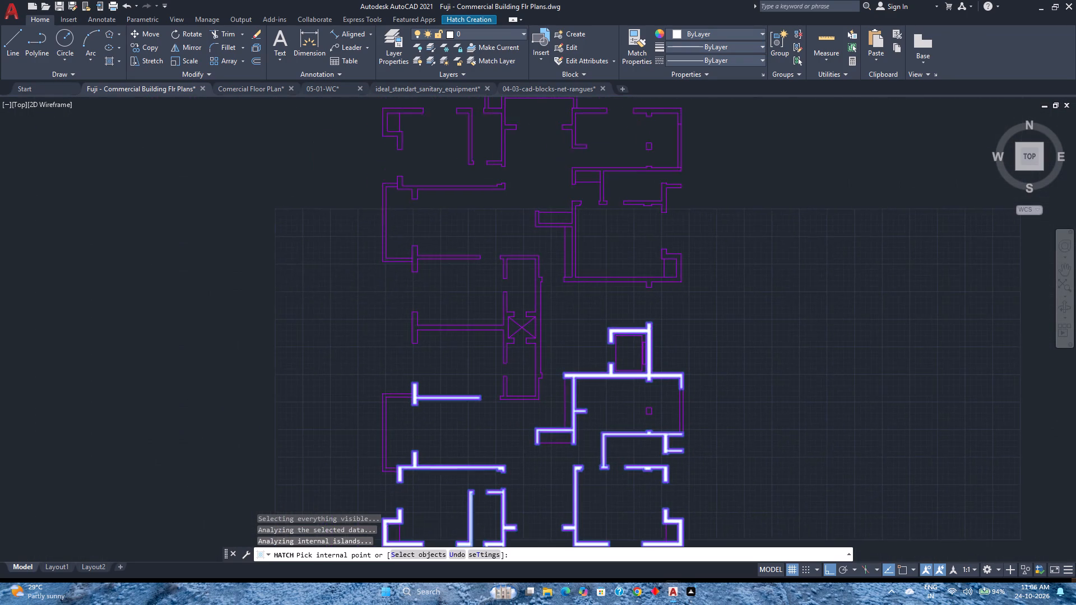
pyautogui.scroll(1, 443, 324)
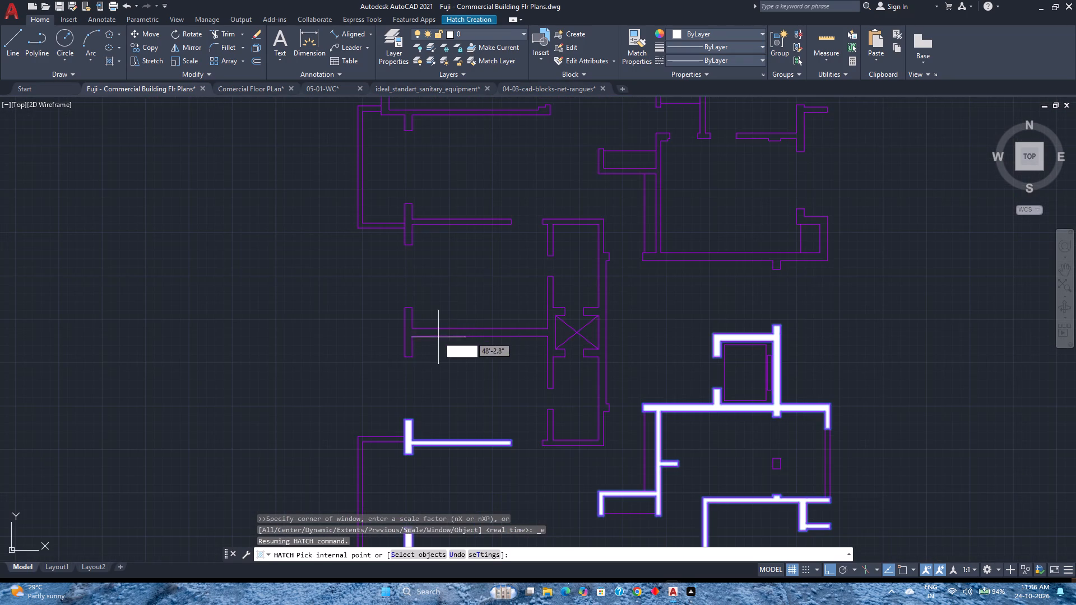
pyautogui.click(438, 332)
pyautogui.click(591, 353)
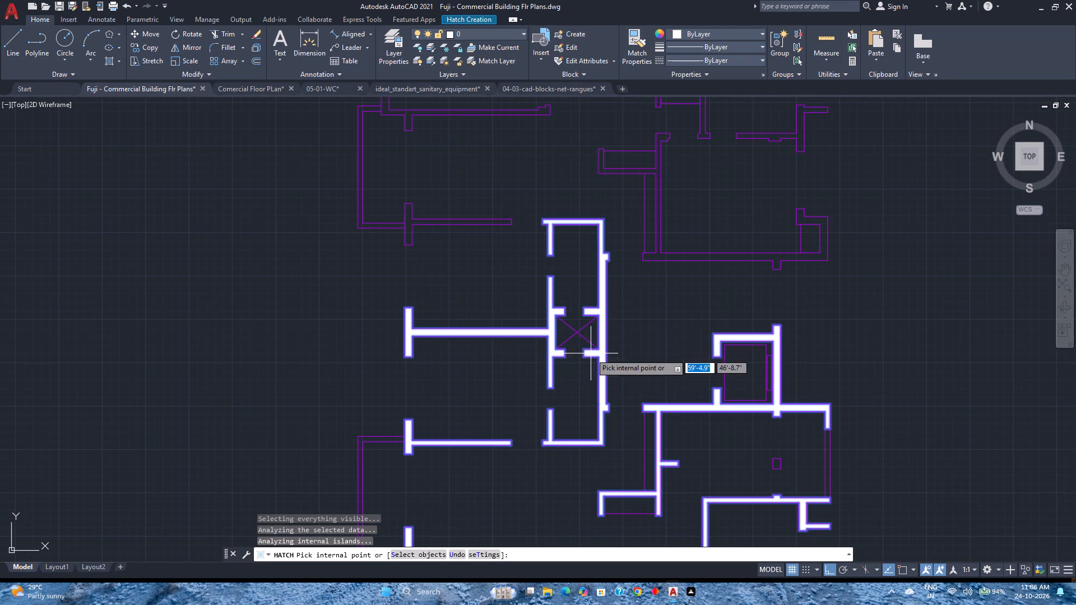
pyautogui.click(678, 258)
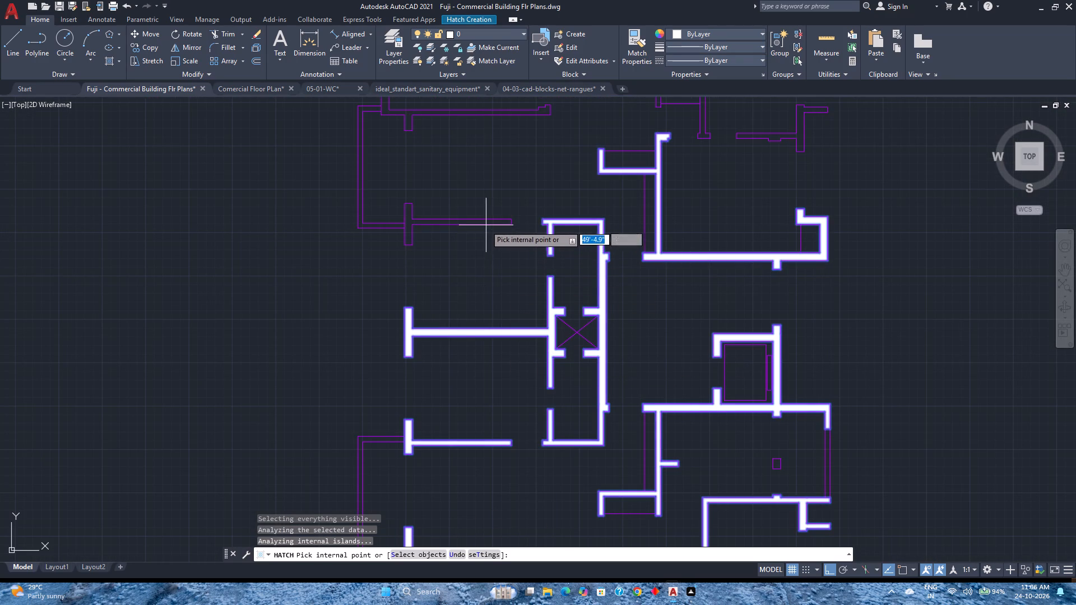
pyautogui.click(485, 222)
# Add the upper north-west walls to the Solid hatch: the long east-west wall, corner shaft walls and both partitions.
pyautogui.scroll(-1, 485, 222)
pyautogui.moveTo(484, 224); pyautogui.dragTo(478, 271, button='middle')
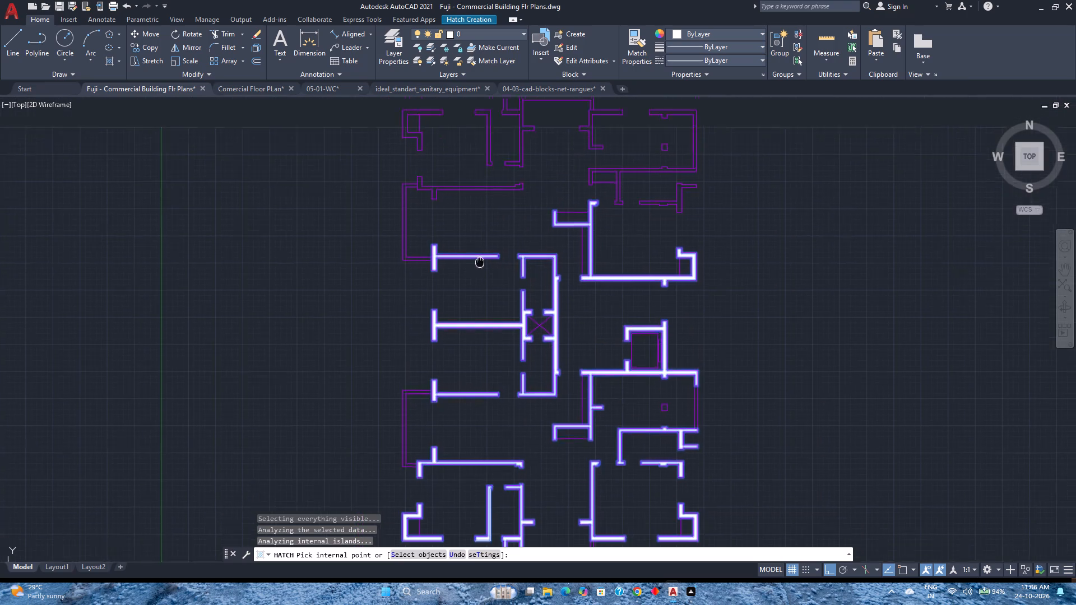
pyautogui.moveTo(478, 271); pyautogui.dragTo(461, 421, button='middle')
pyautogui.middleClick(461, 421)
pyautogui.scroll(3, 397, 355)
pyautogui.click(431, 348)
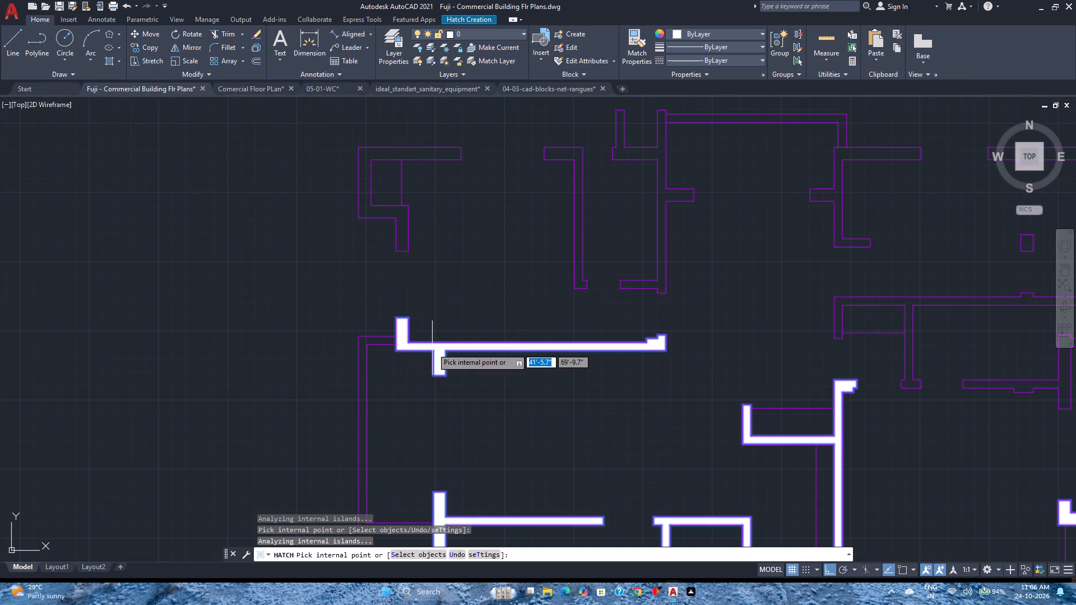
pyautogui.click(402, 219)
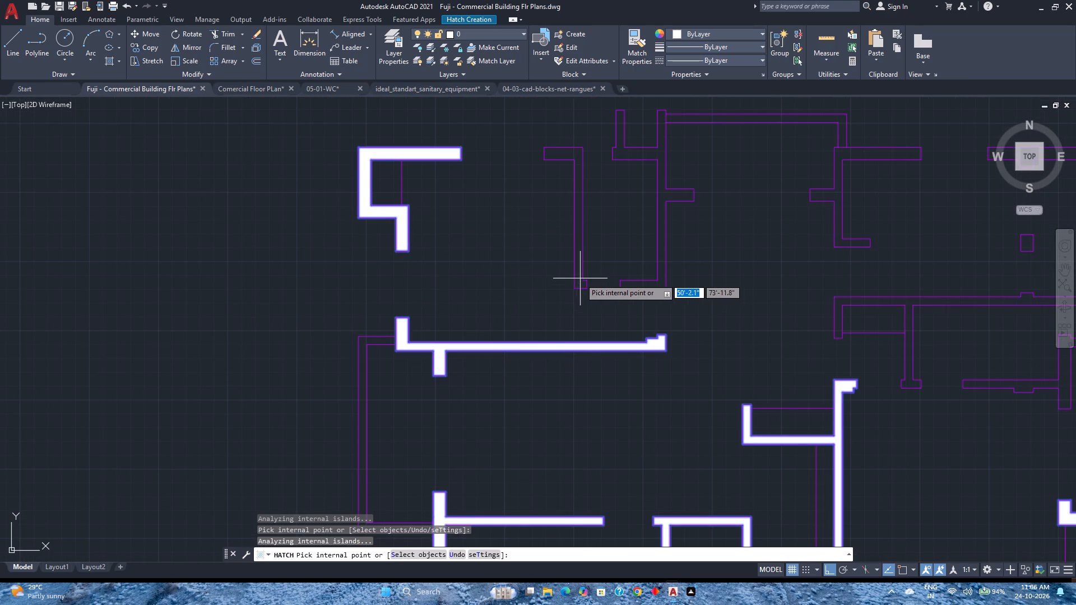
pyautogui.click(580, 278)
pyautogui.click(637, 283)
# Add the upper flat's walls south of the north-east small-column room and the nearby east shaft walls to the Solid hatch.
pyautogui.scroll(-1, 637, 283)
pyautogui.moveTo(636, 285); pyautogui.dragTo(448, 301, button='middle')
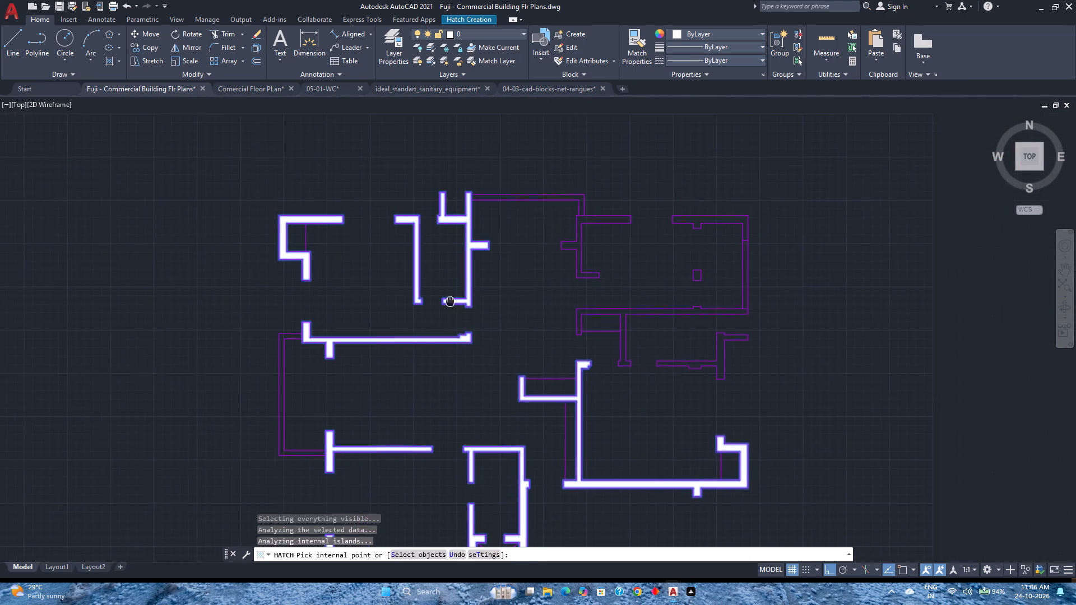
pyautogui.middleClick(448, 301)
pyautogui.moveTo(448, 301); pyautogui.dragTo(448, 301, button='middle')
pyautogui.middleClick(448, 301)
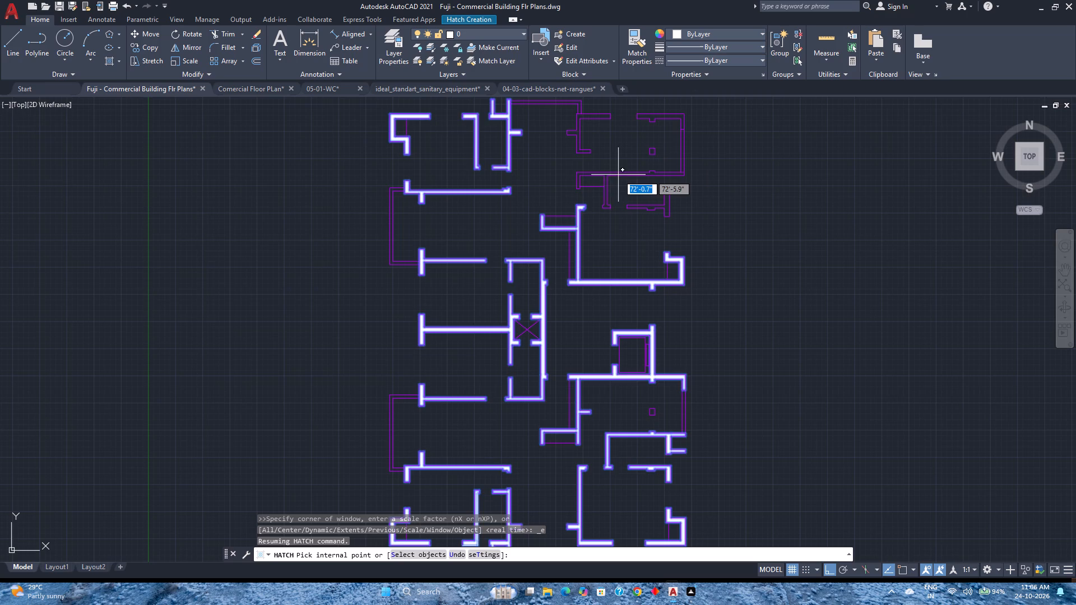
pyautogui.scroll(2, 617, 175)
pyautogui.click(598, 170)
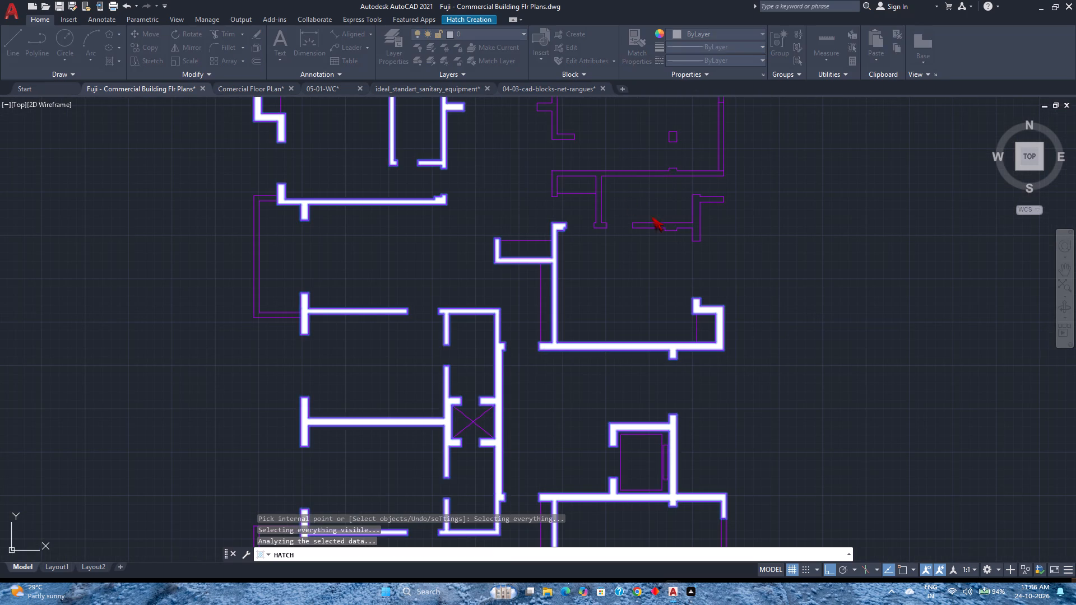
pyautogui.click(610, 297)
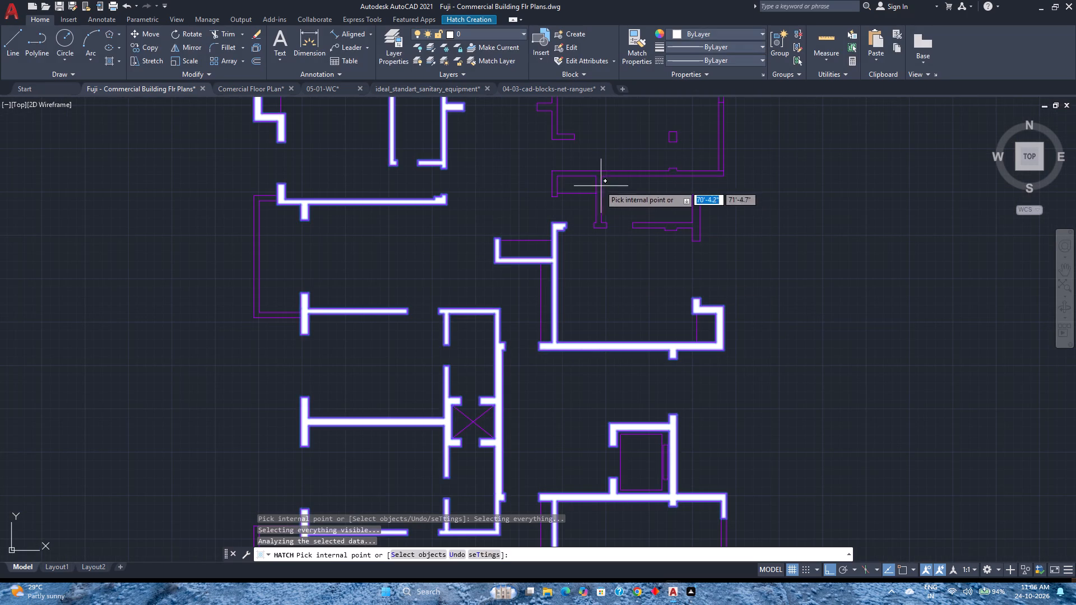
pyautogui.click(599, 175)
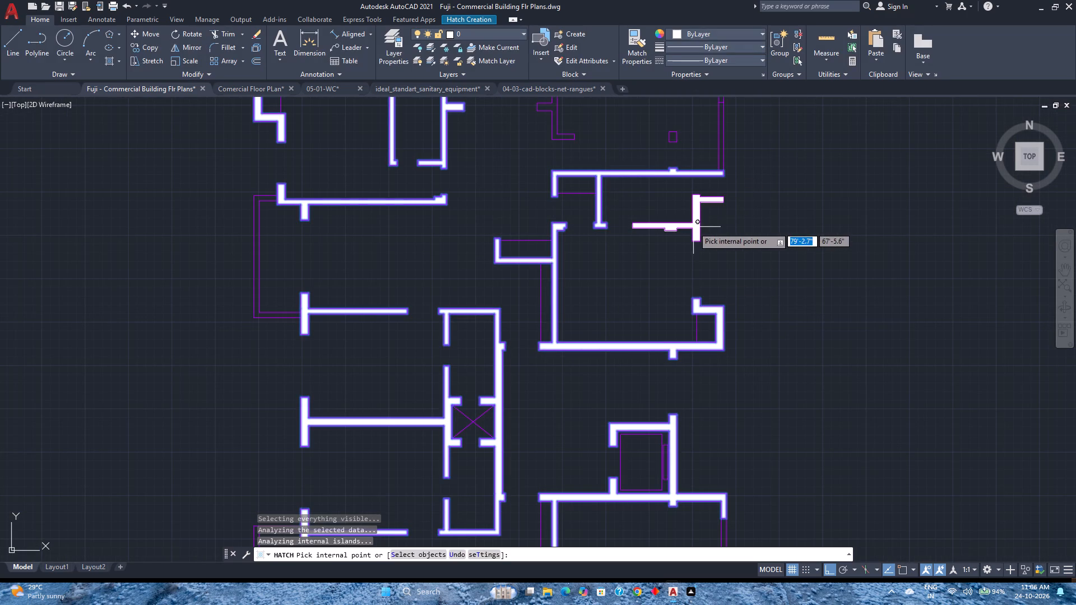
pyautogui.click(695, 226)
# Add the north-east small-column room's north and west walls to the Solid hatch and finish the hatch.
pyautogui.moveTo(686, 227); pyautogui.dragTo(636, 356, button='middle')
pyautogui.middleClick(636, 356)
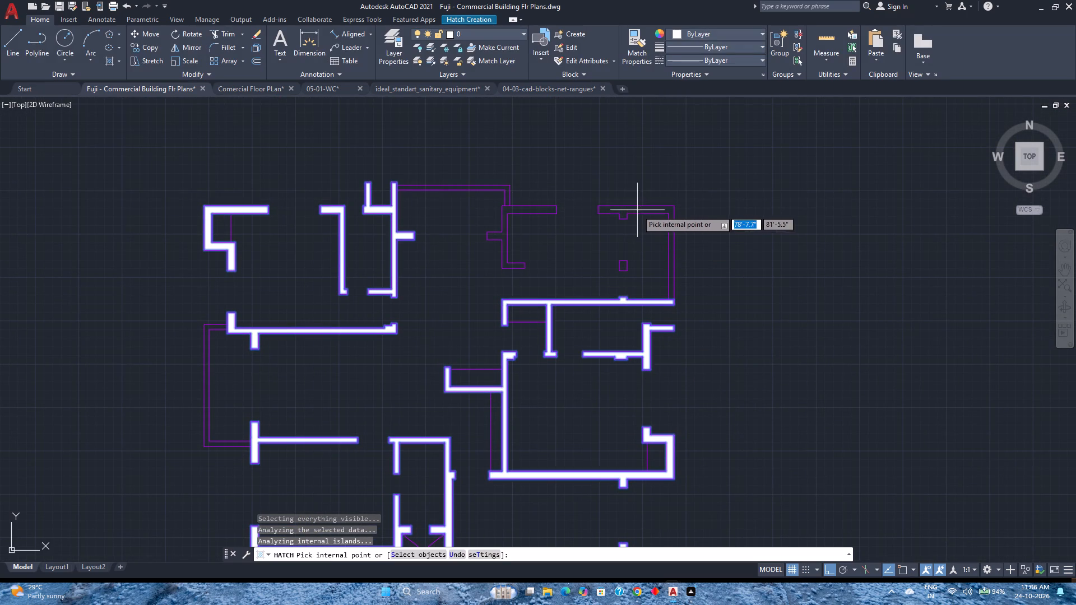
pyautogui.click(637, 208)
pyautogui.click(516, 208)
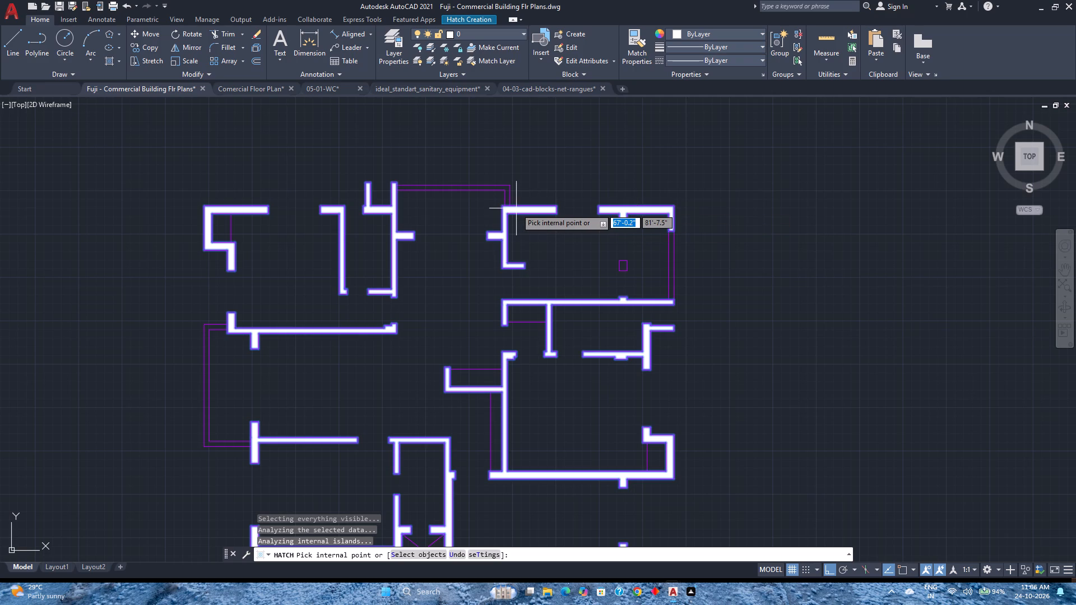
pyautogui.scroll(-2, 516, 208)
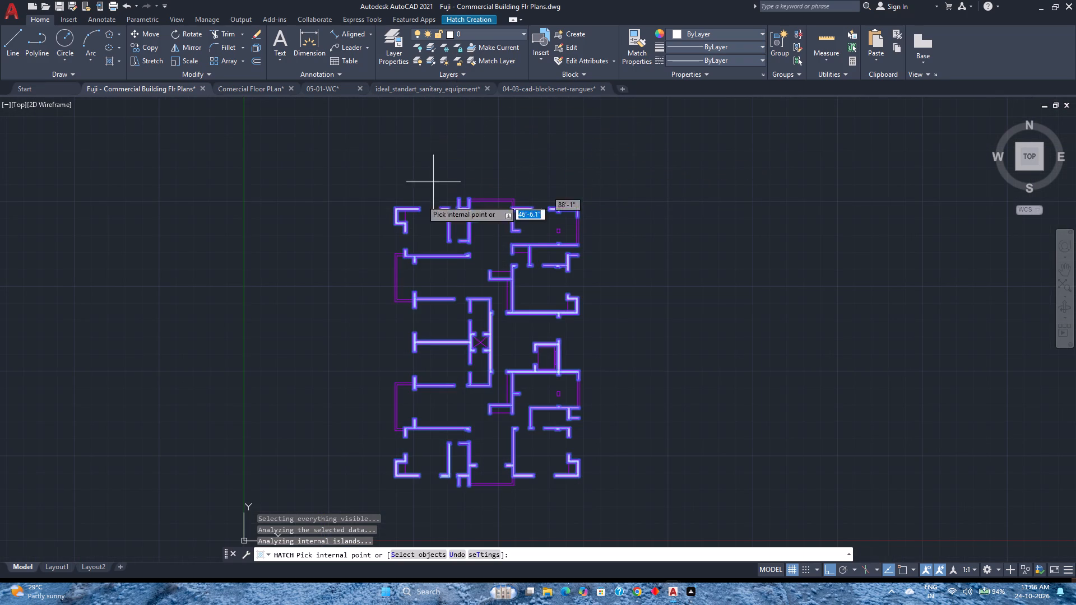
pyautogui.click(483, 16)
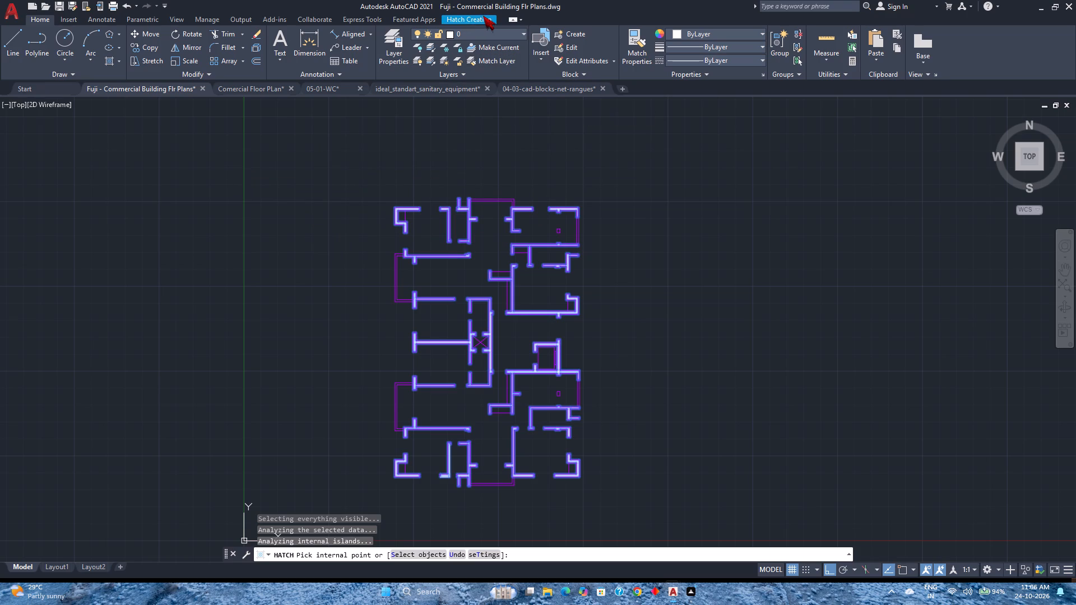
pyautogui.click(671, 55)
# Select the finished wall hatch and group it.
pyautogui.scroll(3, 509, 331)
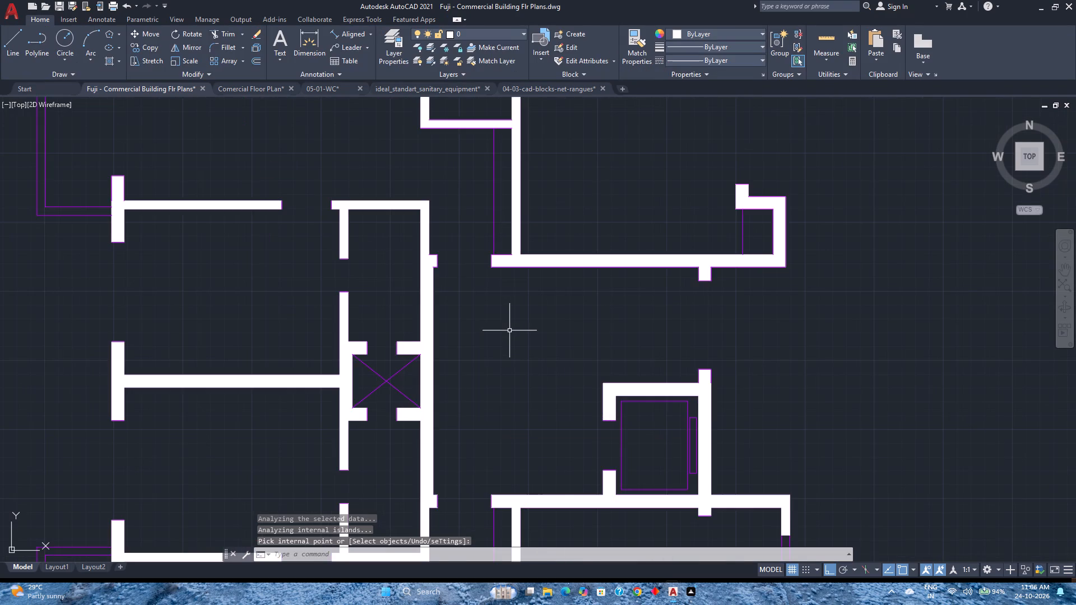
pyautogui.click(516, 260)
pyautogui.rightClick(516, 260)
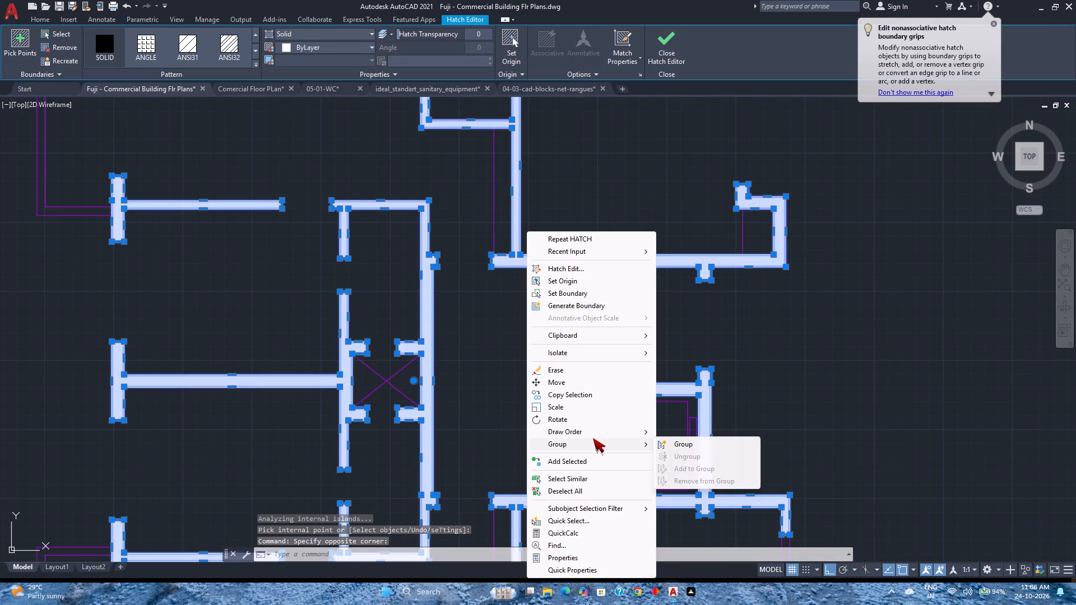
pyautogui.click(679, 444)
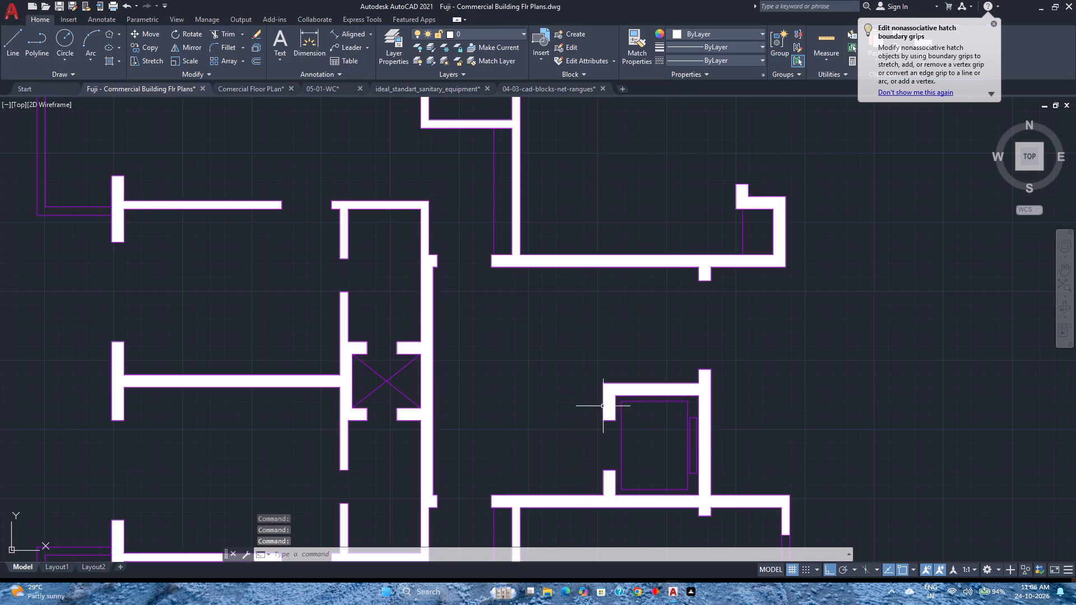
# Save the drawing with the full floor plan in view.
pyautogui.scroll(-2, 599, 402)
pyautogui.scroll(-1, 701, 395)
pyautogui.moveTo(700, 397); pyautogui.dragTo(545, 371, button='middle')
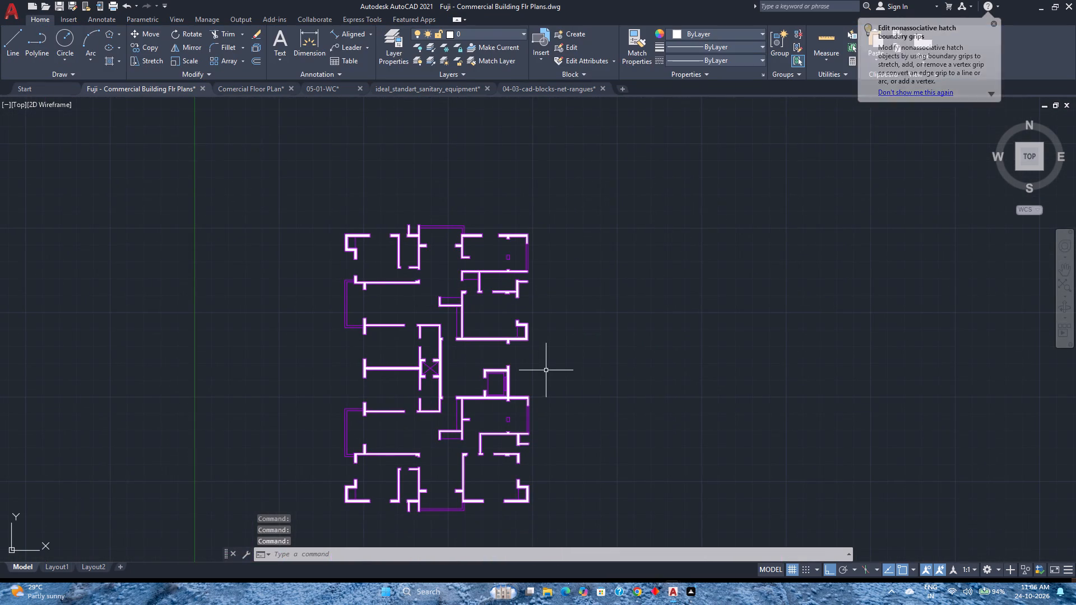
pyautogui.hotkey('ctrl', 's')
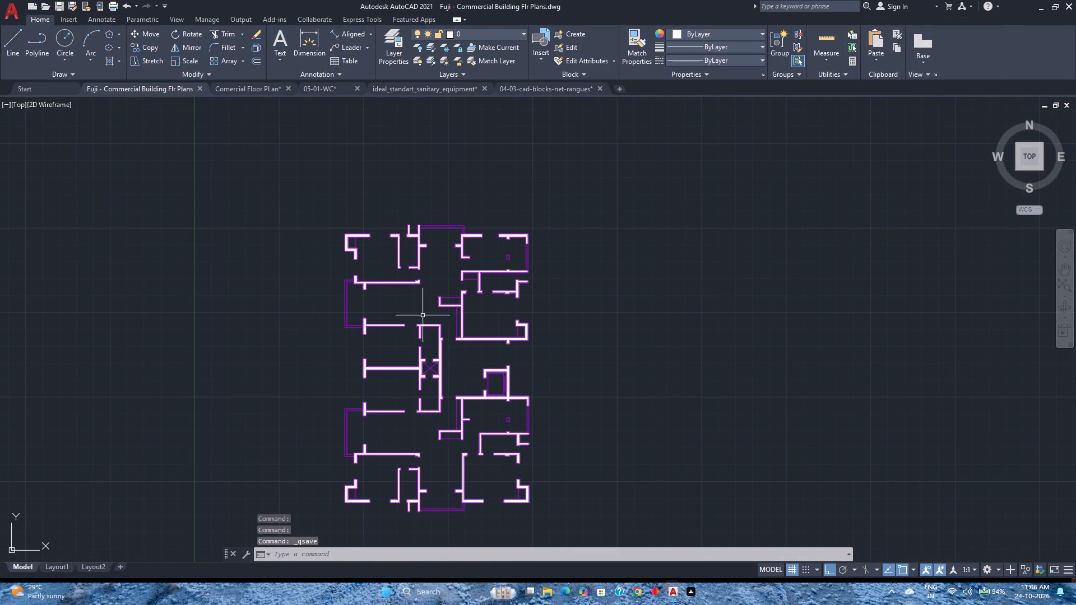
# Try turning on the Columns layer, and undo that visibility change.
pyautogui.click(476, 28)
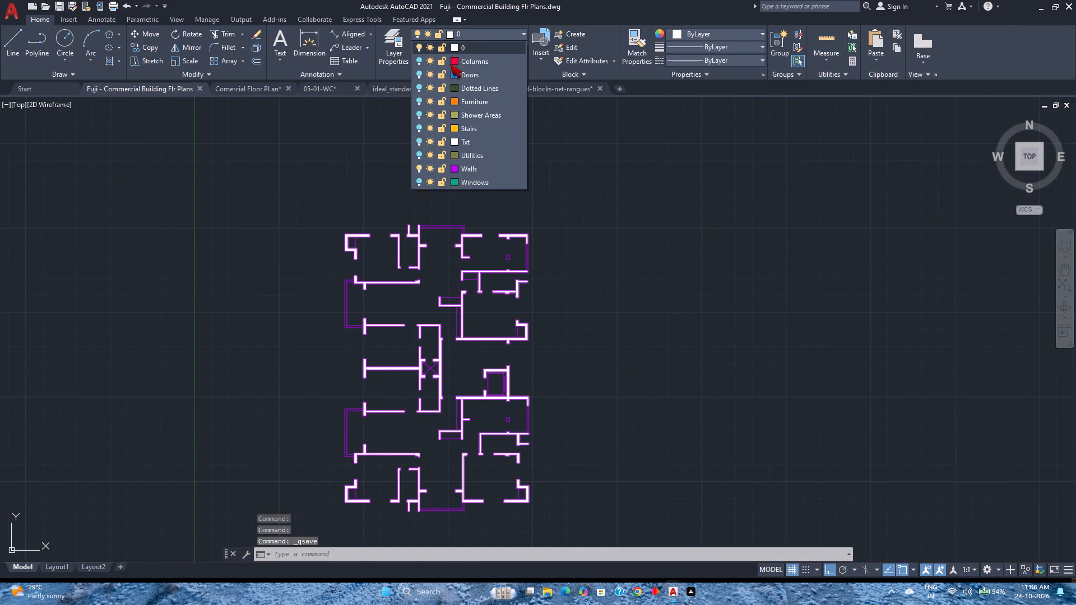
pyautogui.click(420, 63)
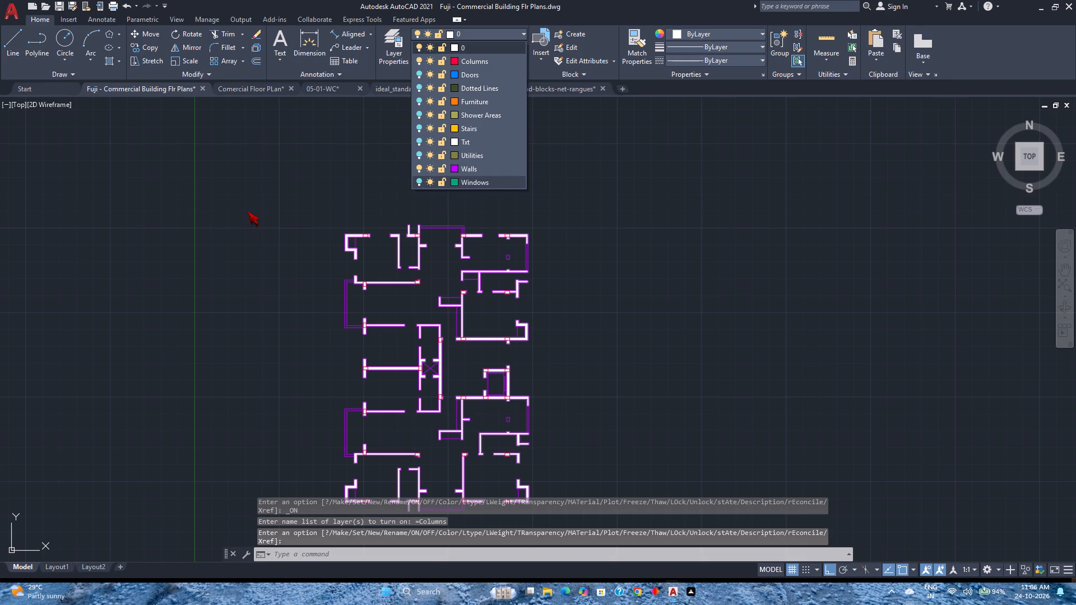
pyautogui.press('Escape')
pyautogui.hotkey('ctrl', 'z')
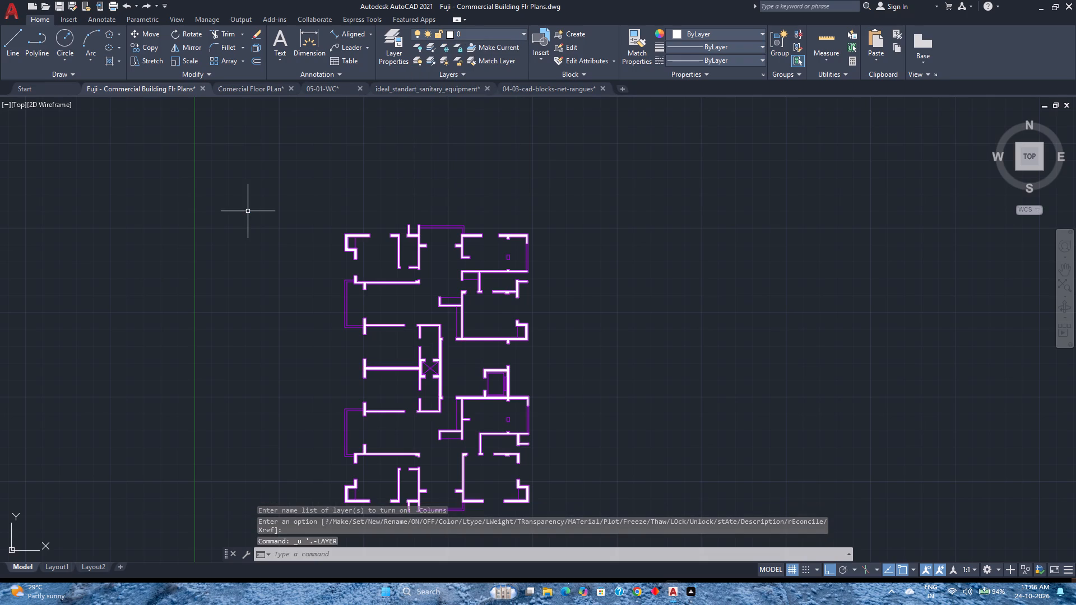
# Create a new layer named Hatch with the default white colour.
pyautogui.click(398, 57)
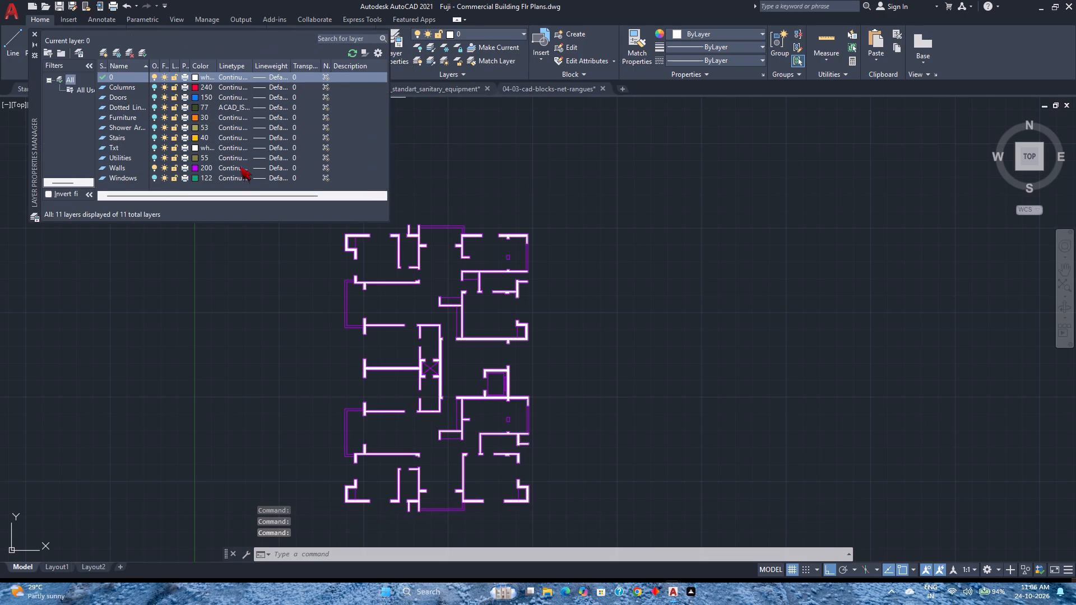
pyautogui.scroll(-4, 276, 147)
pyautogui.click(263, 183)
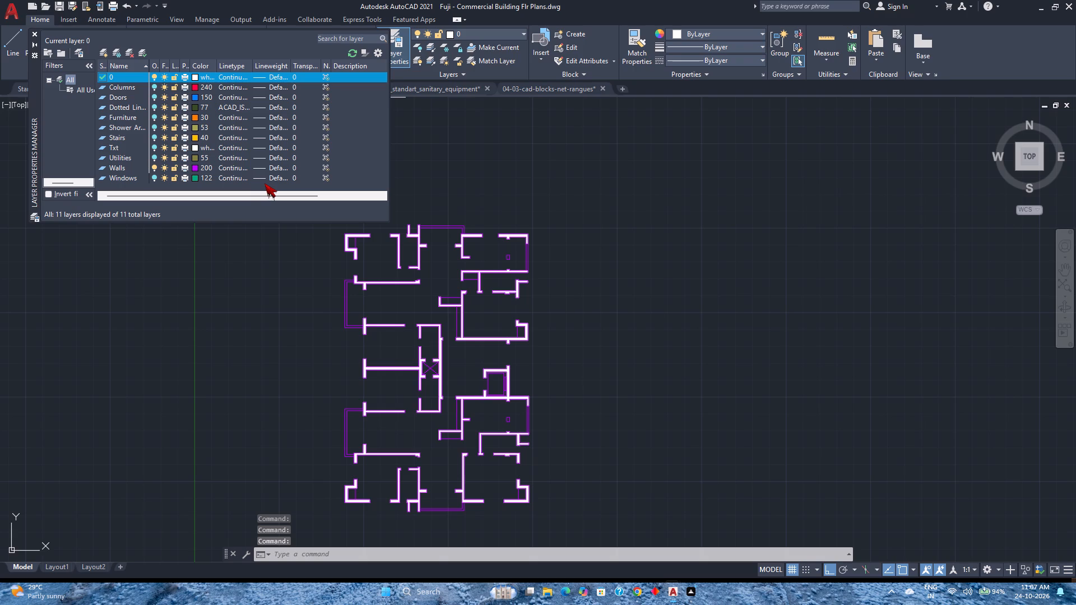
pyautogui.hotkey('alt', 'n')
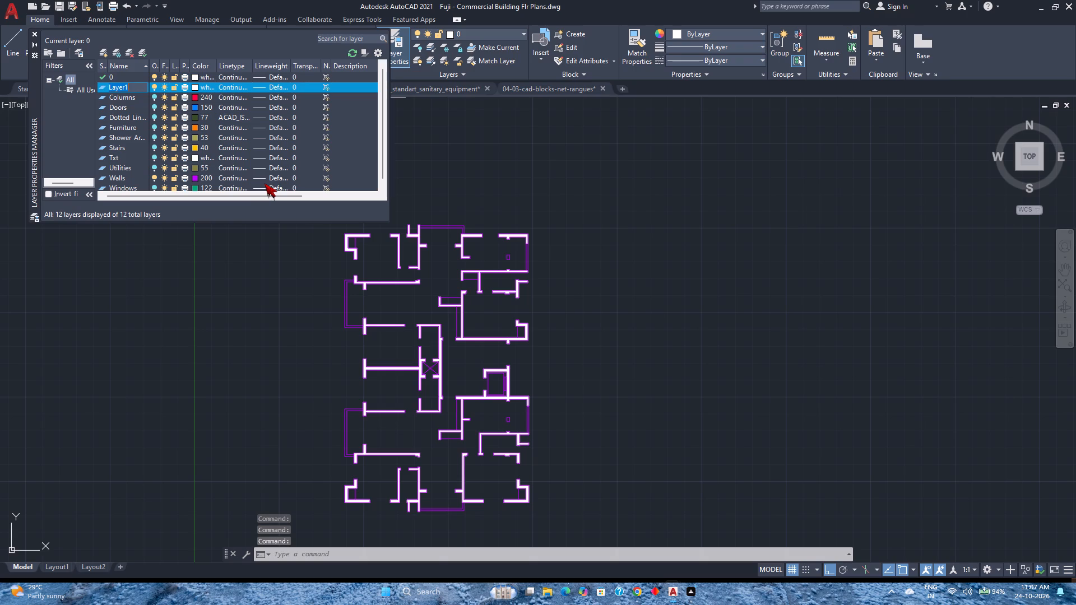
pyautogui.write('Com')
pyautogui.press('BackSpace')
pyautogui.write('lumn')
pyautogui.press('space')
pyautogui.write('Hat')
pyautogui.write('ch')
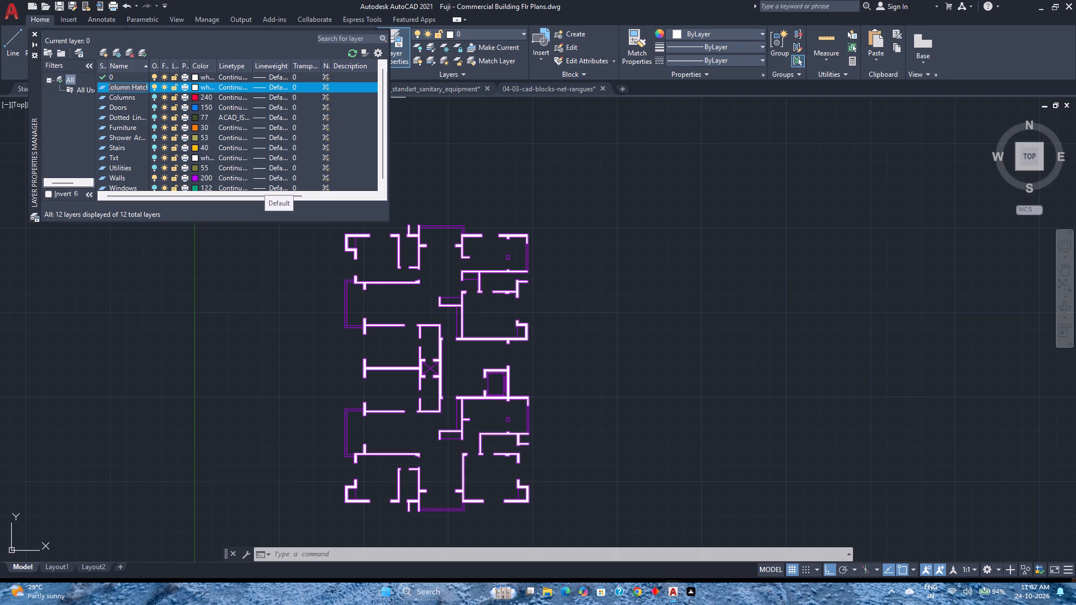
pyautogui.press('BackSpace')
pyautogui.press('BackSpace')
pyautogui.press('BackSpace')
pyautogui.press('BackSpace')
pyautogui.press('BackSpace')
pyautogui.press('BackSpace')
pyautogui.press('BackSpace')
pyautogui.press('BackSpace')
pyautogui.press('BackSpace')
pyautogui.press('BackSpace')
pyautogui.press('BackSpace')
pyautogui.press('BackSpace')
pyautogui.press('BackSpace')
pyautogui.hotkey('shift', 'w')
pyautogui.press('BackSpace')
pyautogui.write('Hatch')
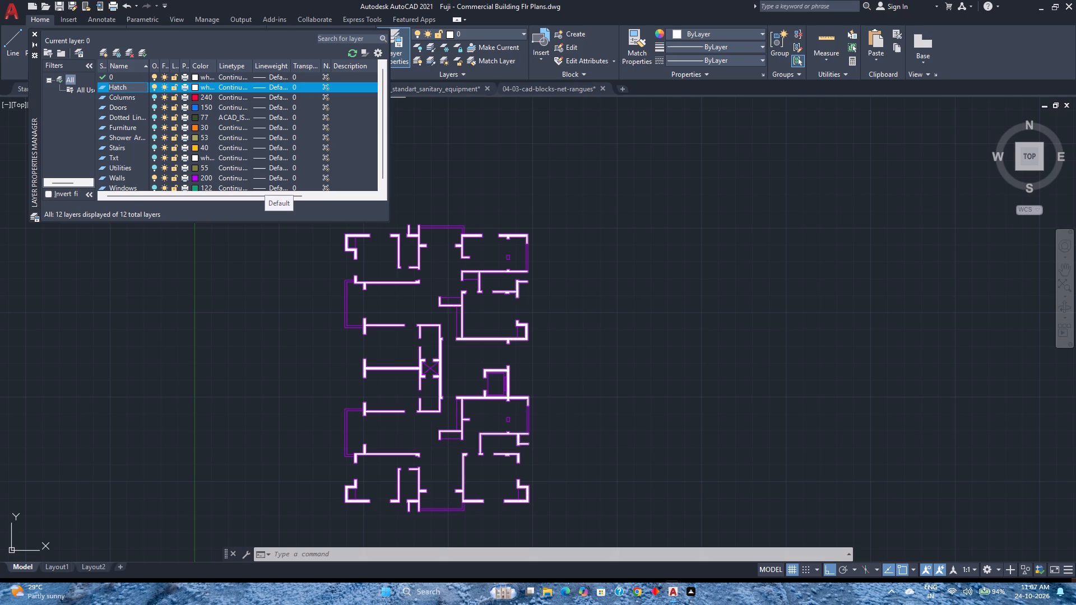
pyautogui.press('Return')
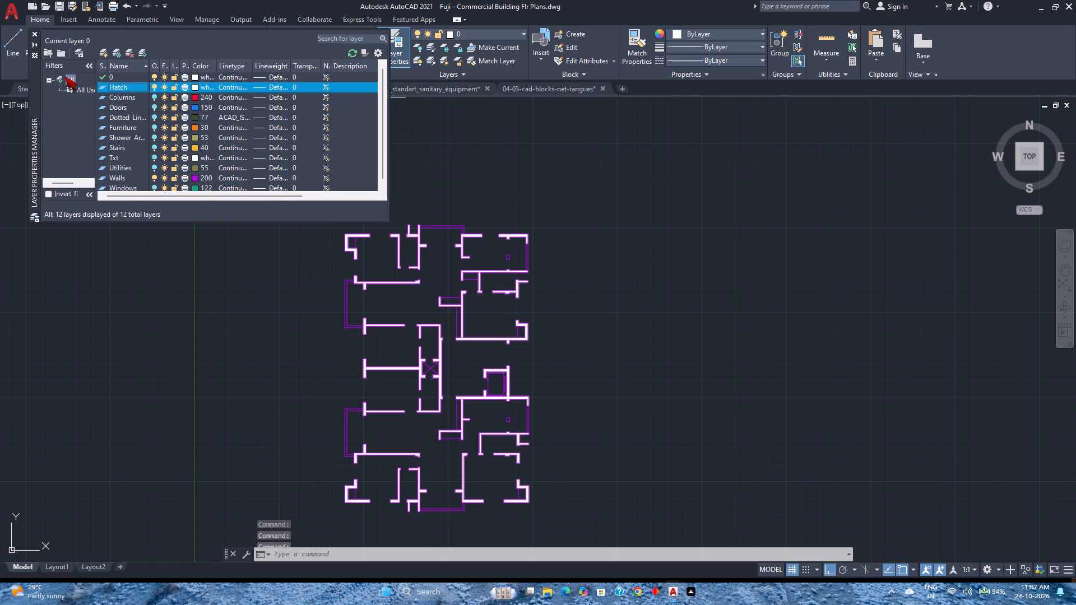
pyautogui.click(32, 38)
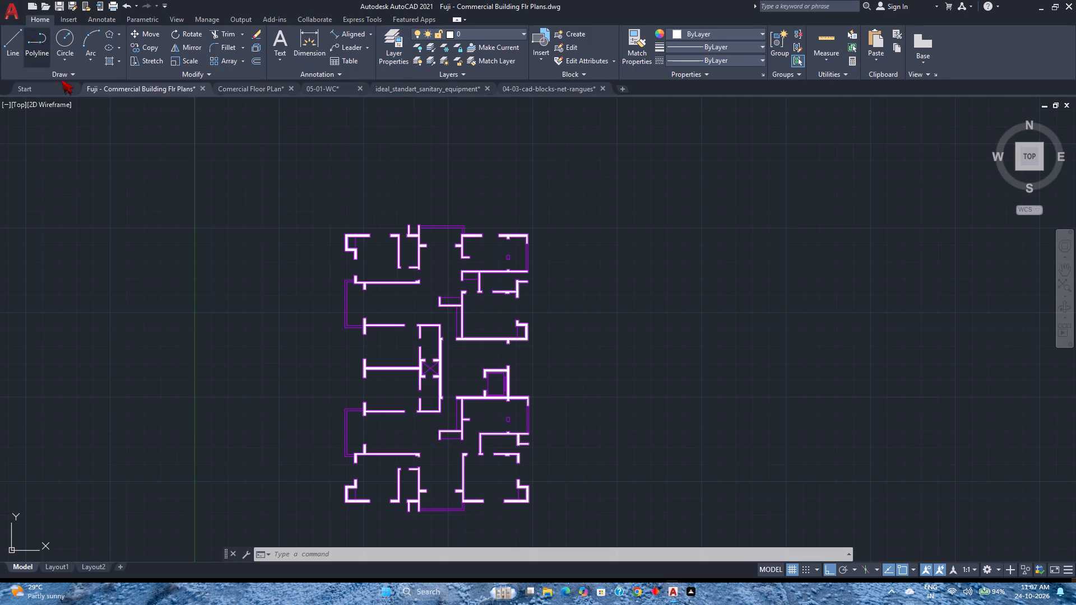
# Move the grouped wall hatch from layer 0 to the Hatch layer.
pyautogui.scroll(3, 401, 276)
pyautogui.click(405, 303)
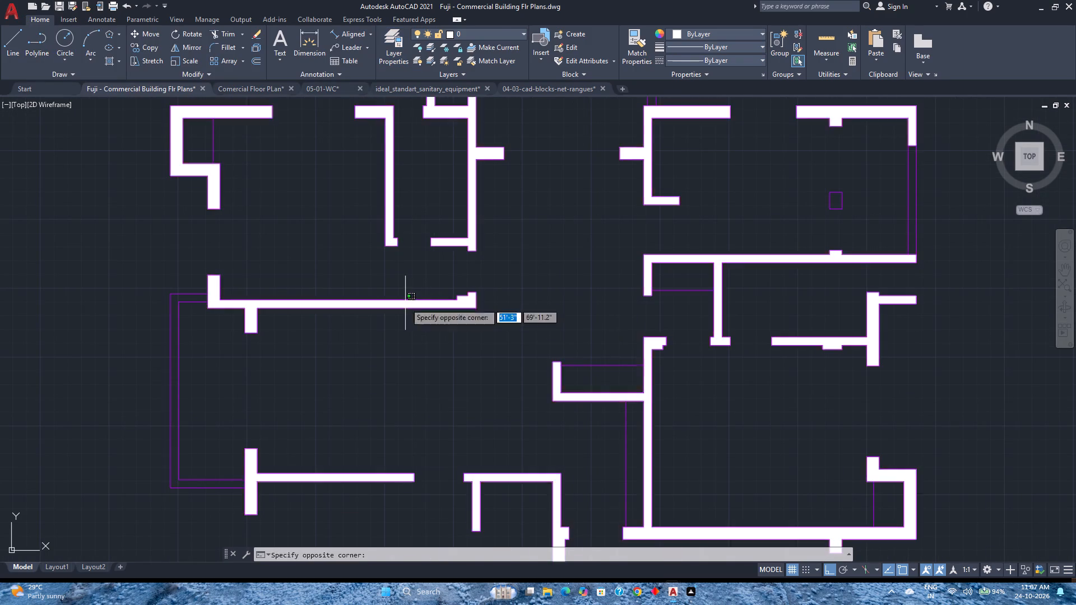
pyautogui.rightClick(405, 303)
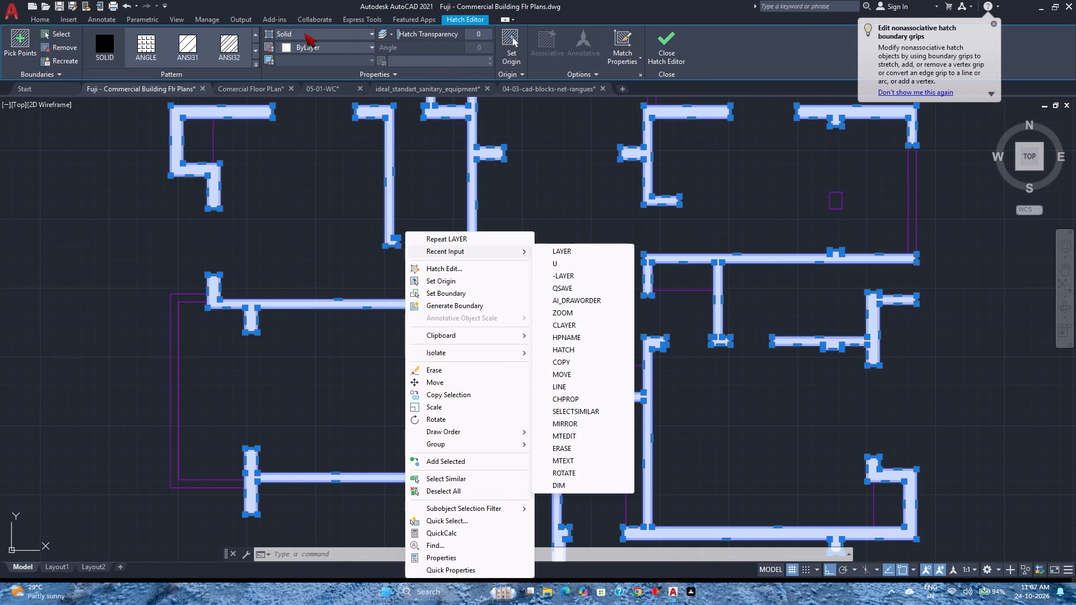
pyautogui.click(40, 20)
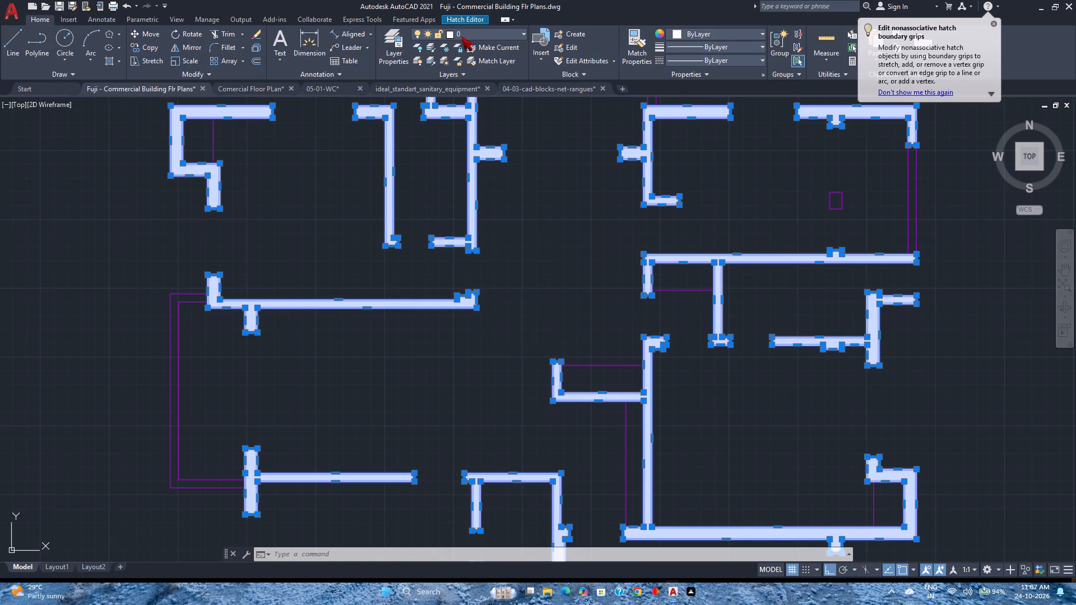
pyautogui.click(463, 35)
pyautogui.click(474, 113)
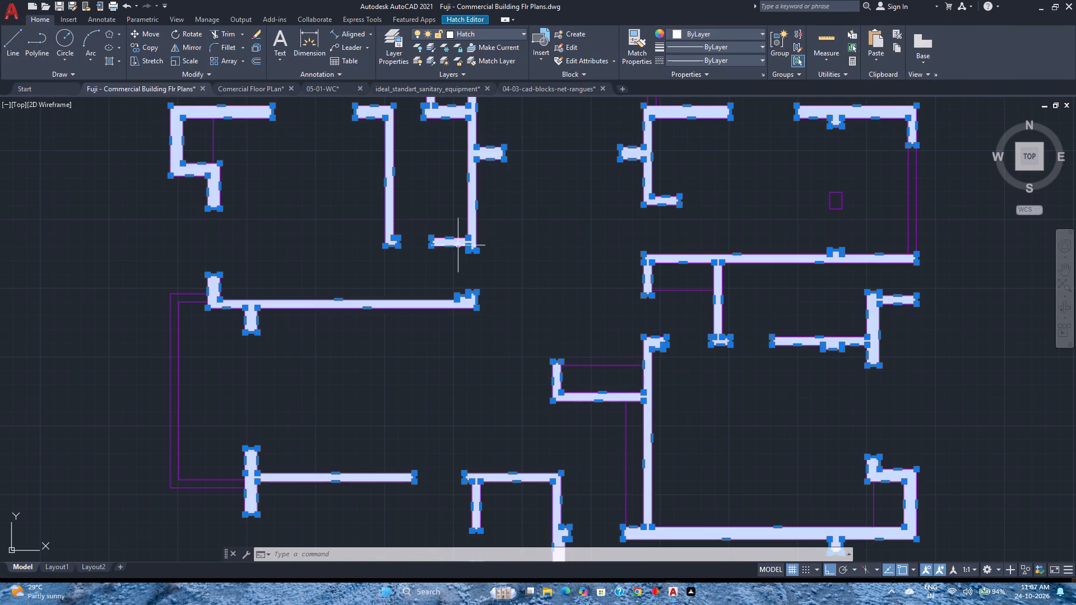
pyautogui.scroll(-3, 454, 247)
pyautogui.press('Escape')
# Turn on the Columns layer and turn off the Hatch and Walls layers.
pyautogui.click(502, 32)
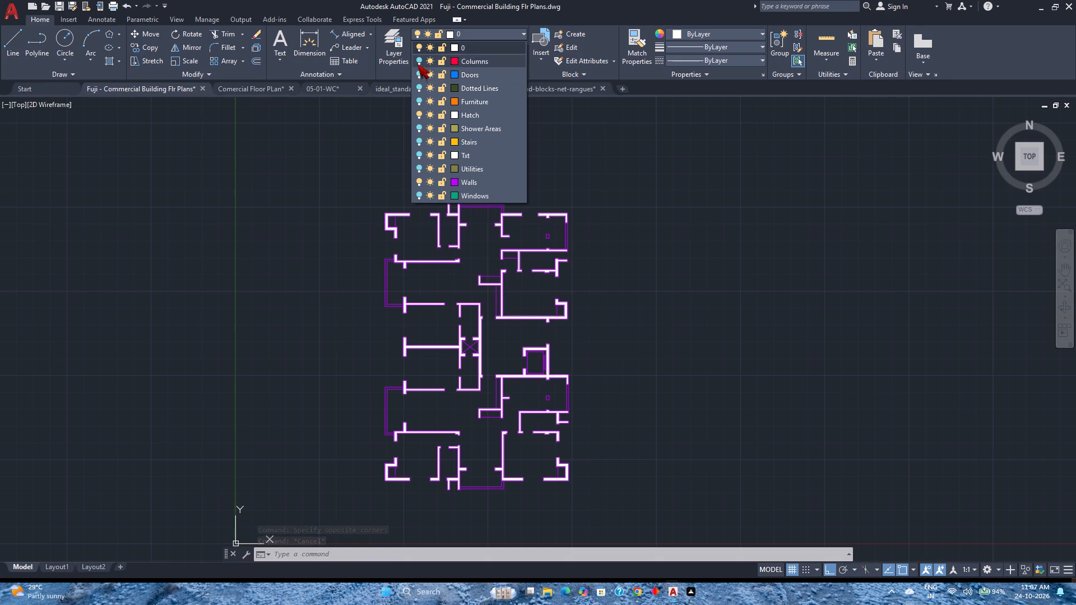
pyautogui.click(419, 60)
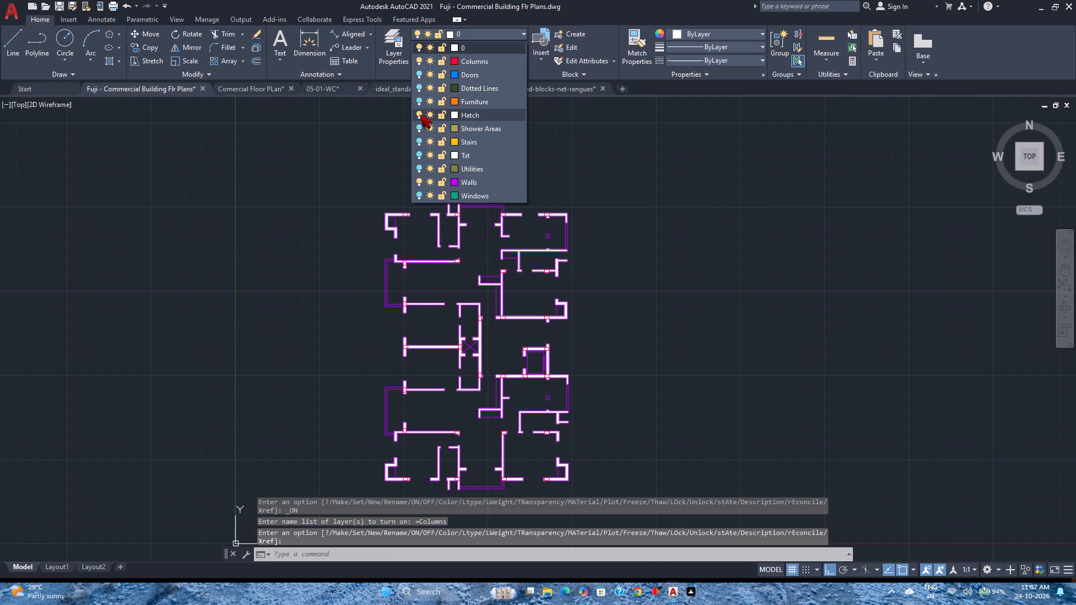
pyautogui.click(420, 114)
pyautogui.click(418, 182)
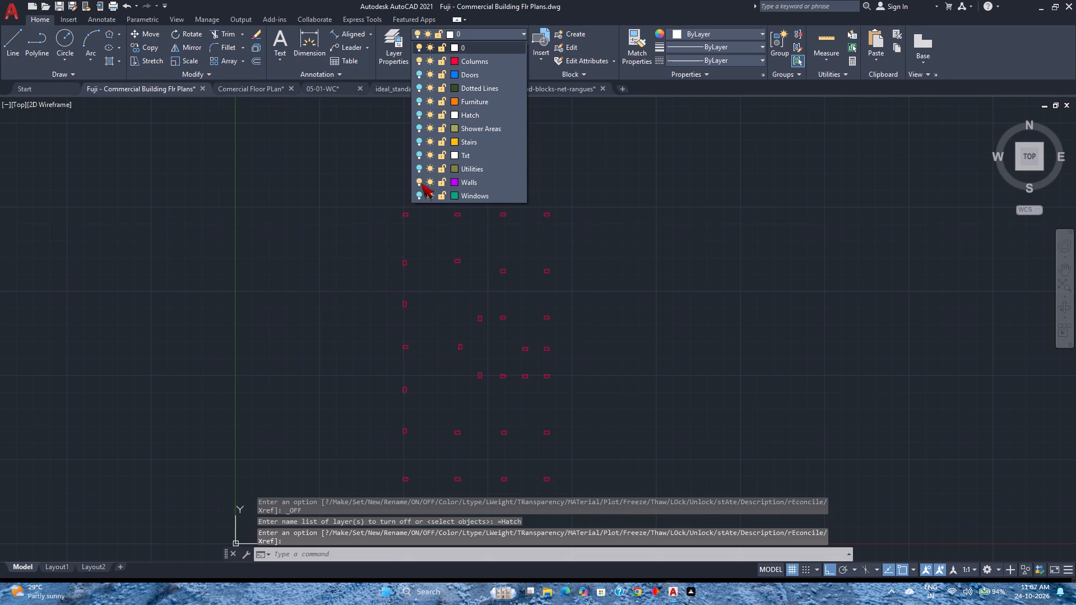
pyautogui.click(348, 221)
# Start a Solid hatch on layer 0 and fill the eight columns in the plan's two northernmost rows.
pyautogui.scroll(2, 395, 238)
pyautogui.moveTo(389, 238); pyautogui.dragTo(287, 204, button='middle')
pyautogui.middleClick(287, 204)
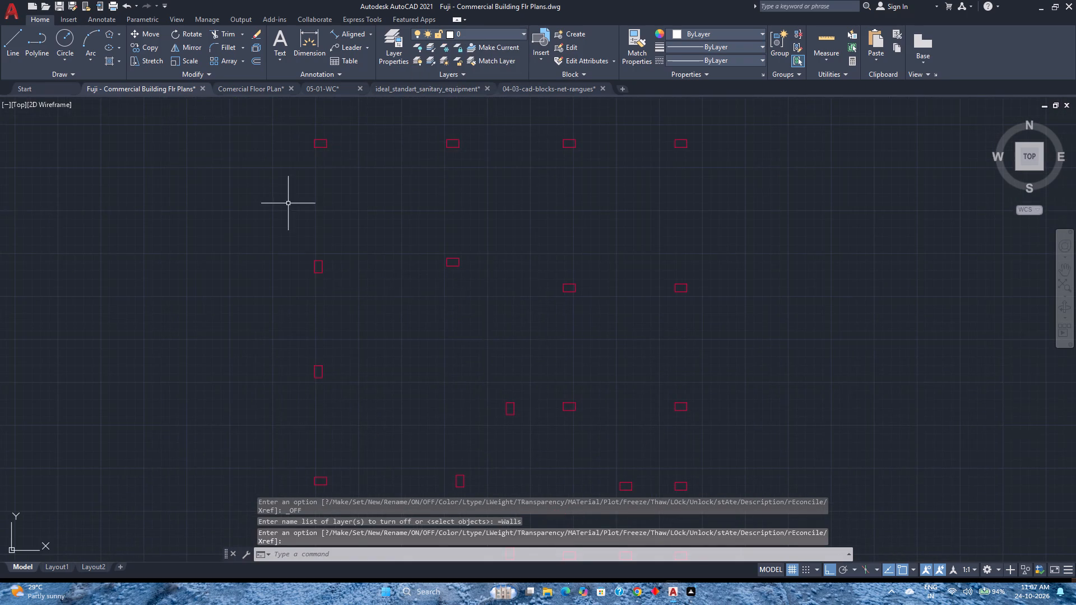
pyautogui.click(105, 55)
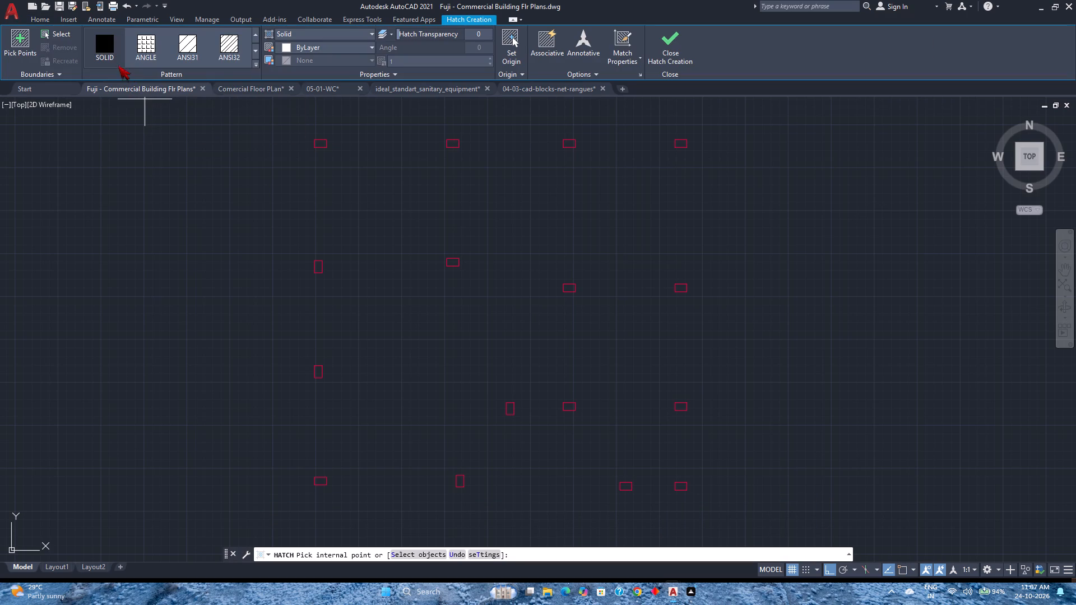
pyautogui.click(319, 144)
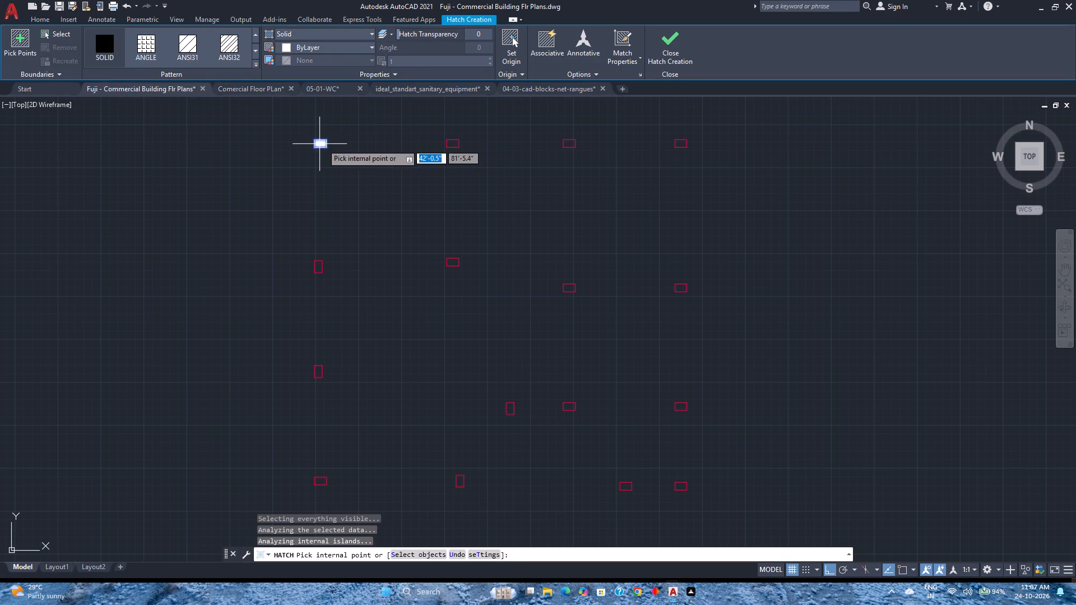
pyautogui.click(48, 17)
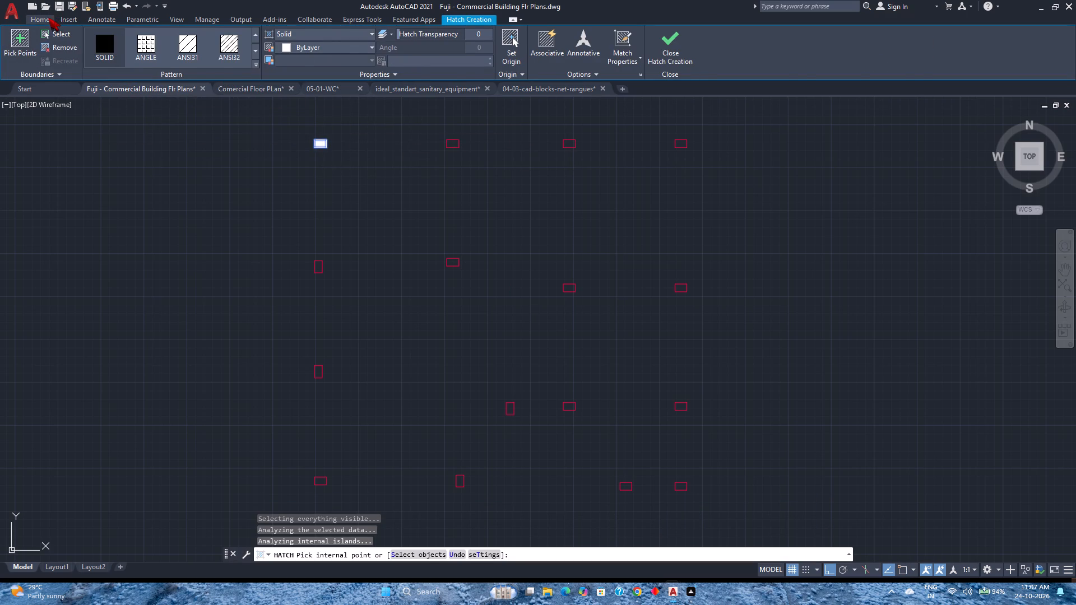
pyautogui.click(453, 145)
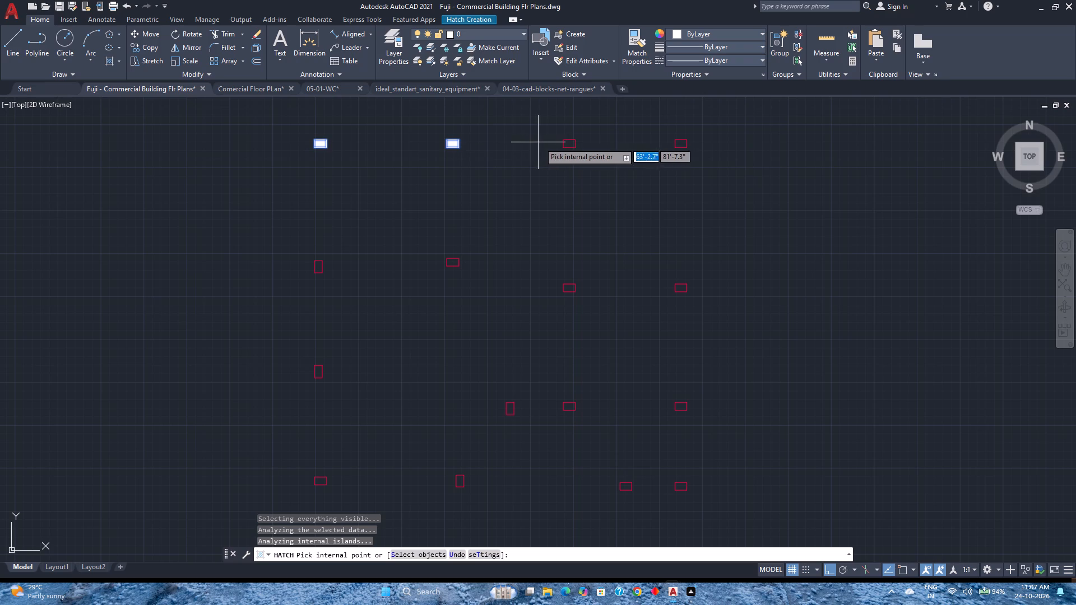
pyautogui.click(566, 142)
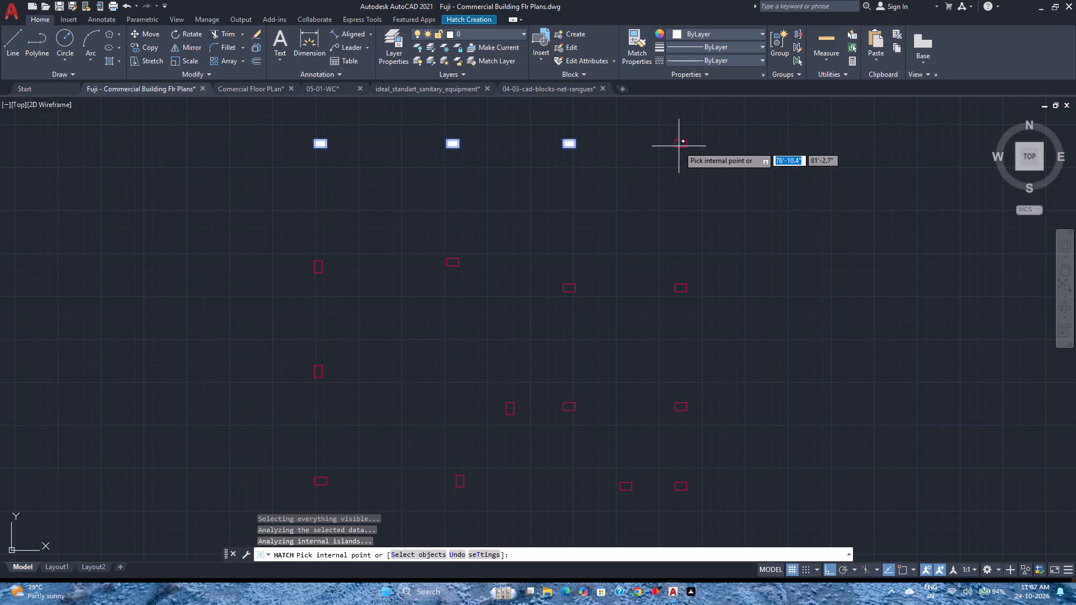
pyautogui.click(679, 146)
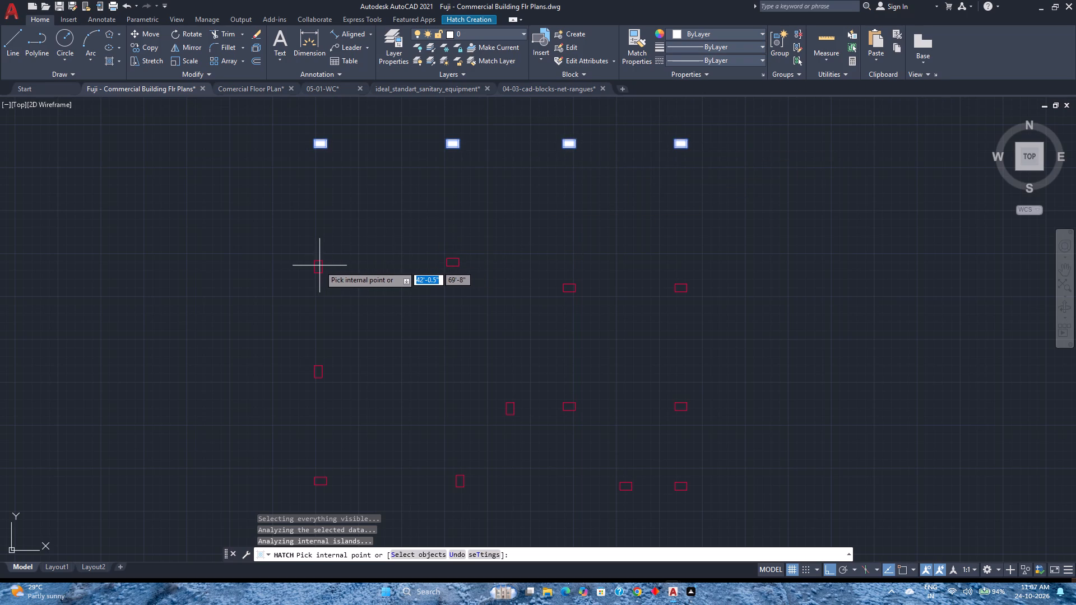
pyautogui.click(320, 266)
pyautogui.click(454, 263)
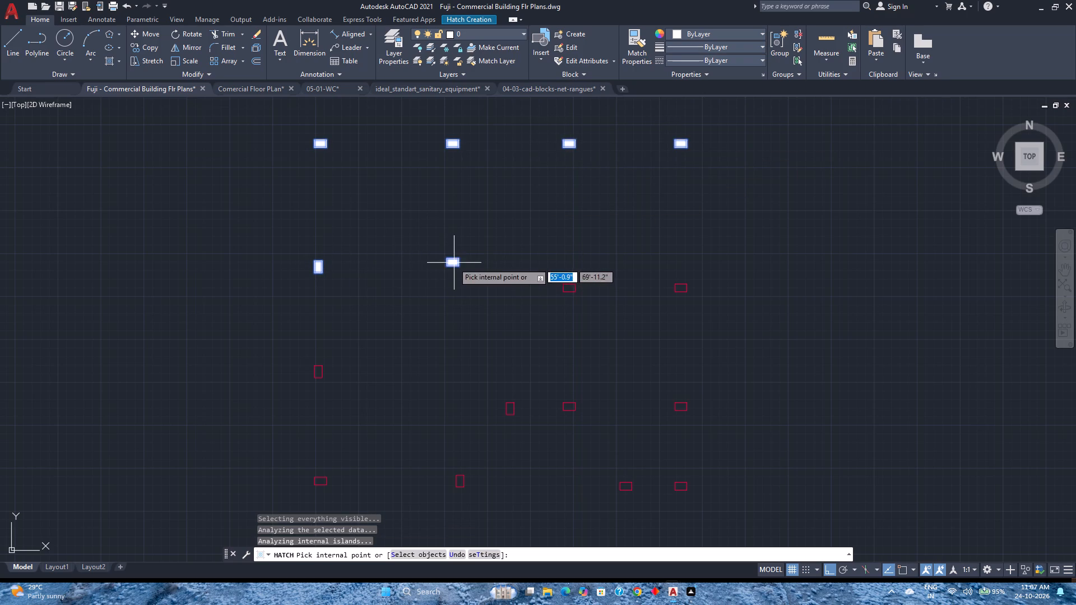
pyautogui.click(568, 290)
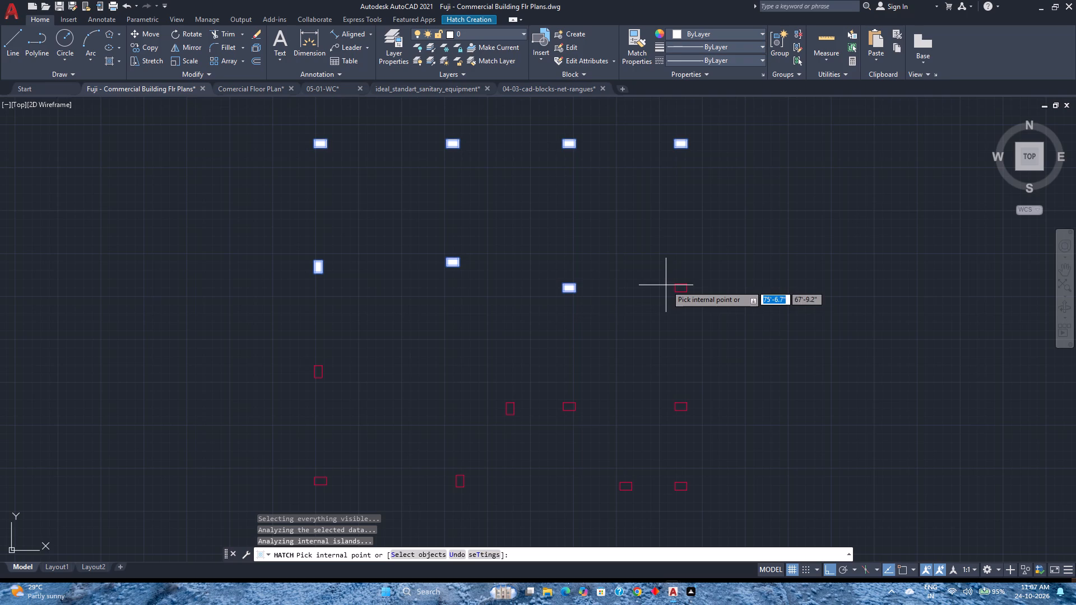
pyautogui.click(682, 289)
# Add the four columns of the third row from the north to the Solid hatch.
pyautogui.scroll(-1, 499, 335)
pyautogui.moveTo(468, 394); pyautogui.dragTo(435, 336, button='middle')
pyautogui.middleClick(435, 336)
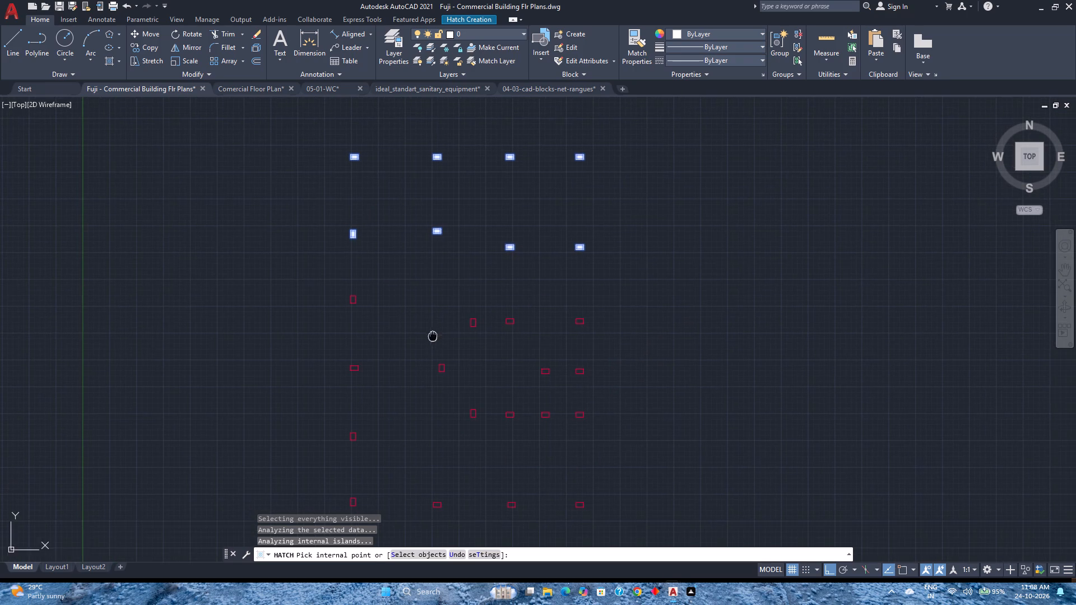
pyautogui.scroll(2, 362, 318)
pyautogui.click(338, 274)
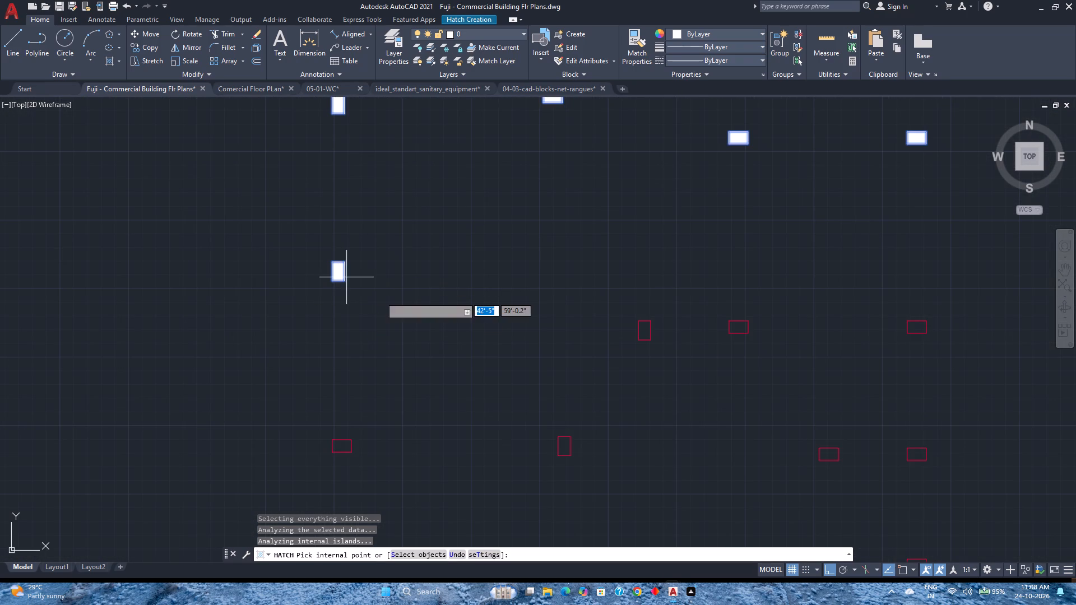
pyautogui.click(646, 331)
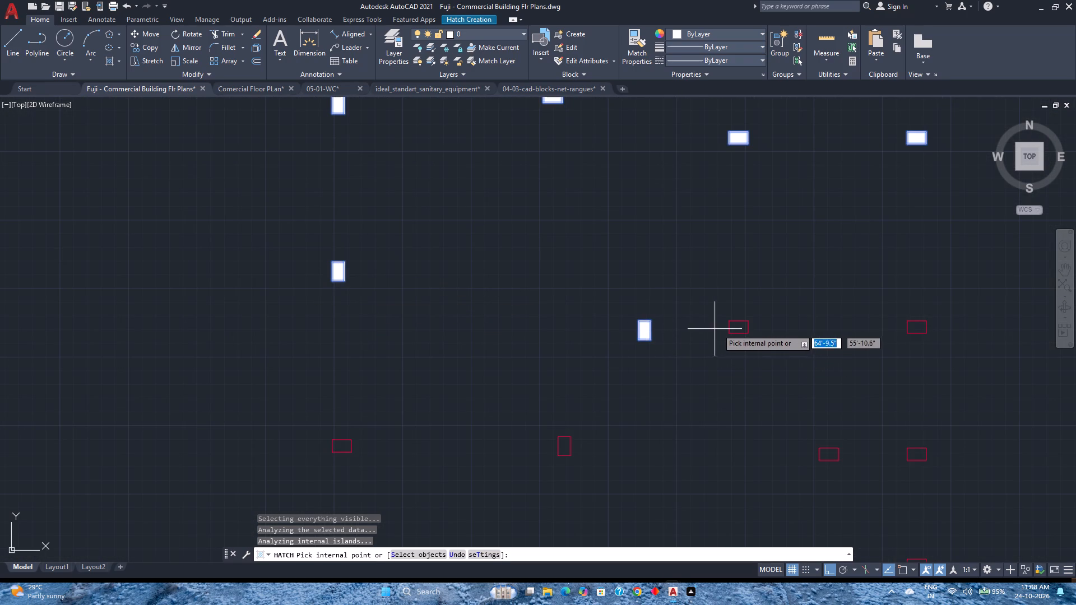
pyautogui.click(735, 326)
pyautogui.scroll(-1, 722, 326)
pyautogui.moveTo(715, 328); pyautogui.dragTo(426, 258, button='middle')
pyautogui.middleClick(426, 258)
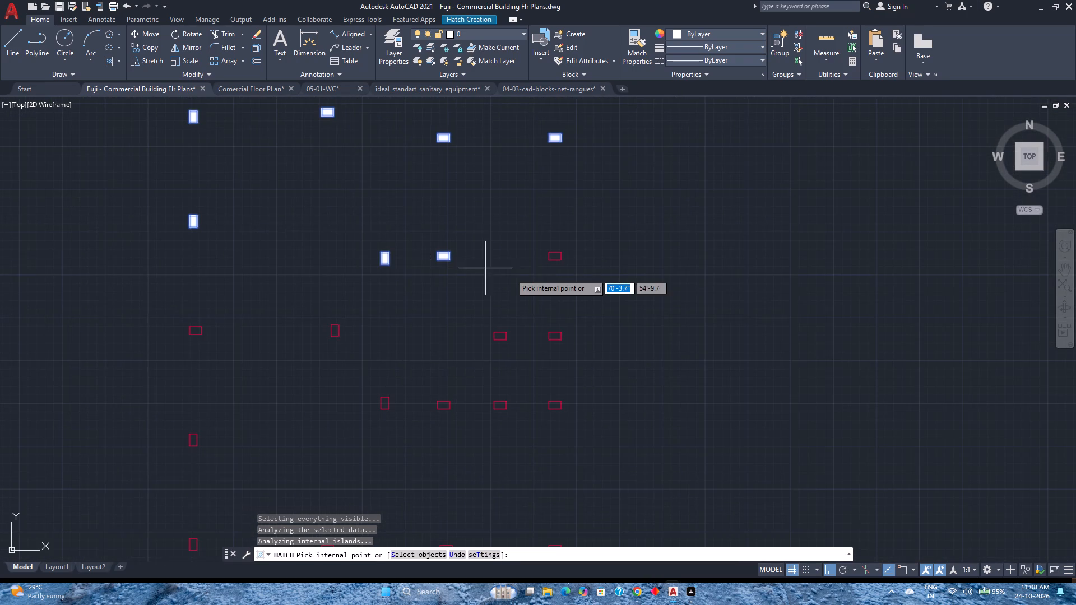
pyautogui.scroll(-2, 522, 281)
pyautogui.scroll(-2, 517, 326)
pyautogui.moveTo(505, 365); pyautogui.dragTo(502, 364, button='middle')
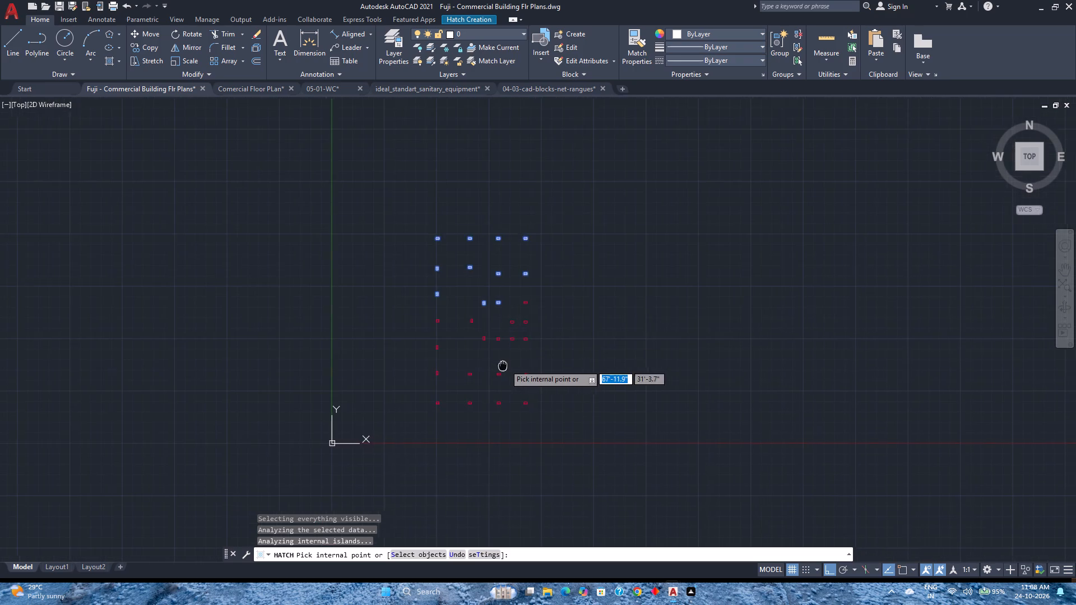
pyautogui.moveTo(502, 364); pyautogui.dragTo(473, 318, button='middle')
pyautogui.scroll(3, 491, 258)
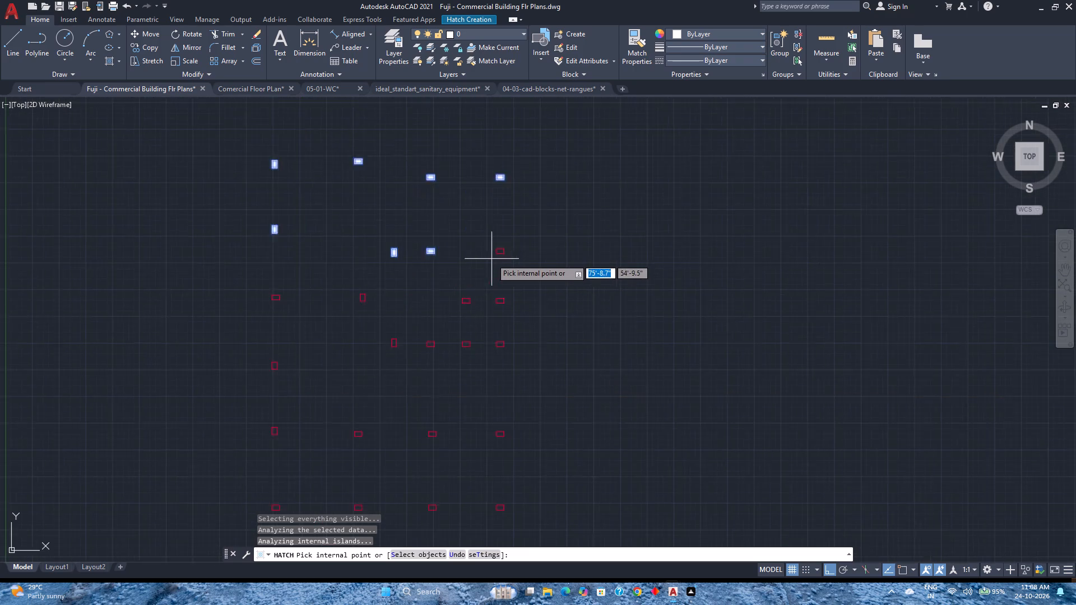
pyautogui.click(508, 248)
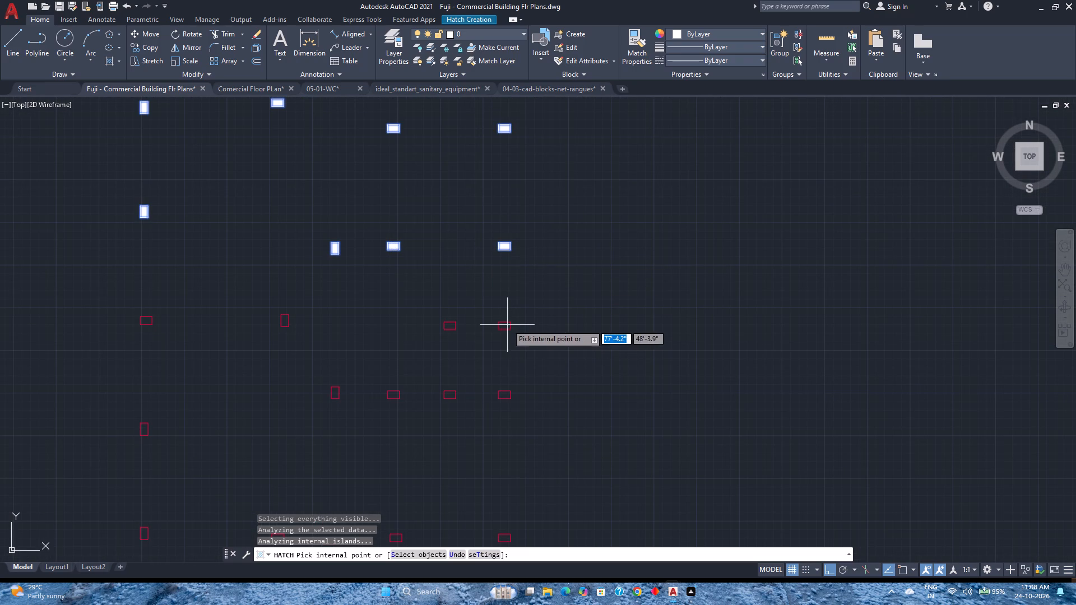
# Add the nine columns in the middle of the plan, north of the two southernmost rows, to the Solid hatch.
pyautogui.click(507, 324)
pyautogui.click(453, 324)
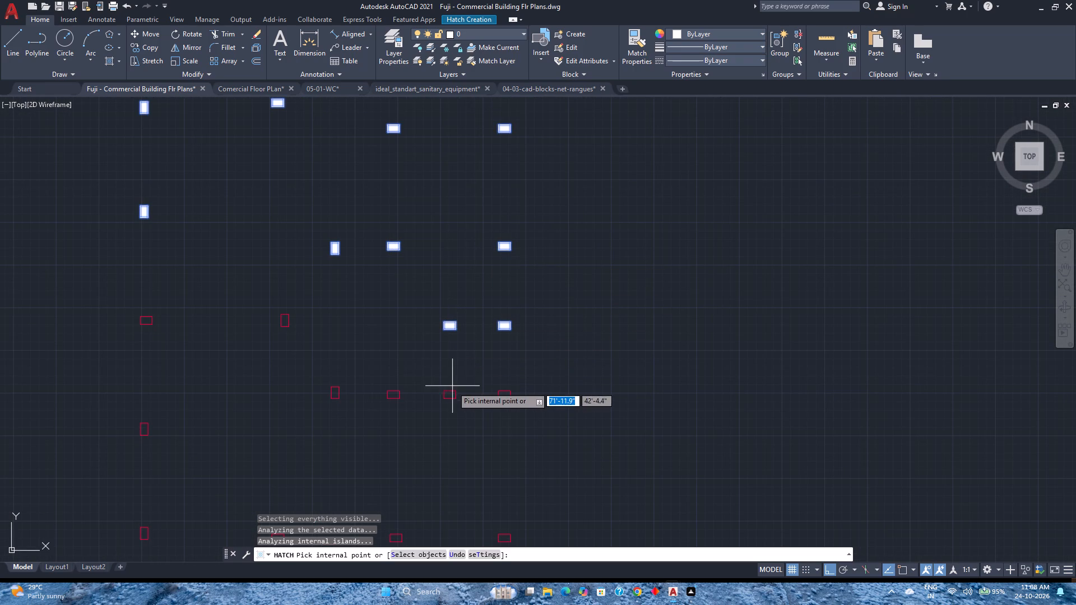
pyautogui.click(451, 393)
pyautogui.click(501, 395)
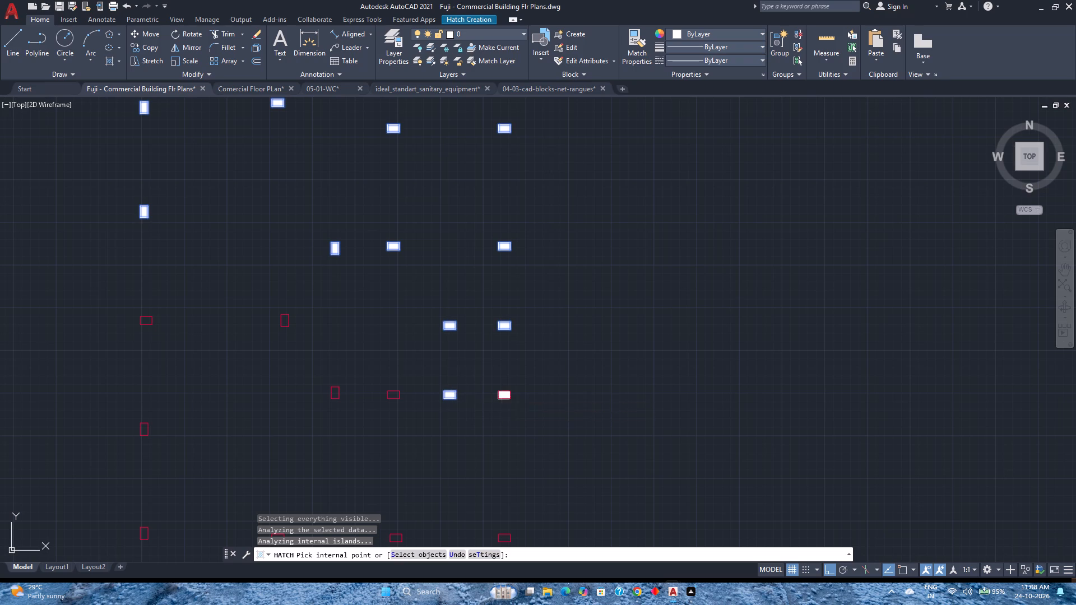
pyautogui.click(285, 320)
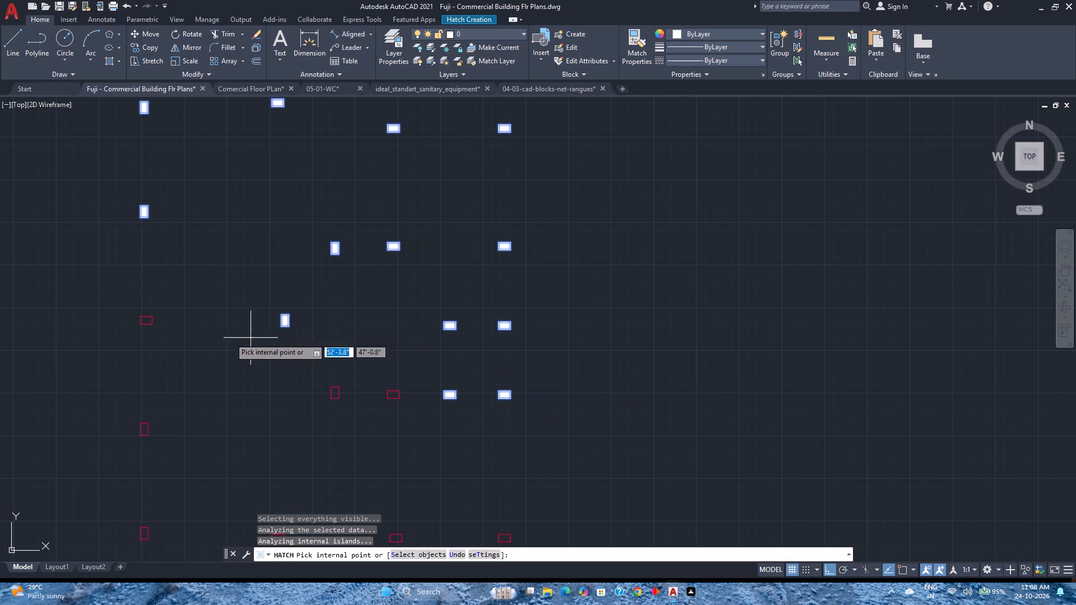
pyautogui.click(143, 320)
pyautogui.scroll(-1, 159, 340)
pyautogui.moveTo(159, 340); pyautogui.dragTo(290, 238, button='middle')
pyautogui.middleClick(290, 238)
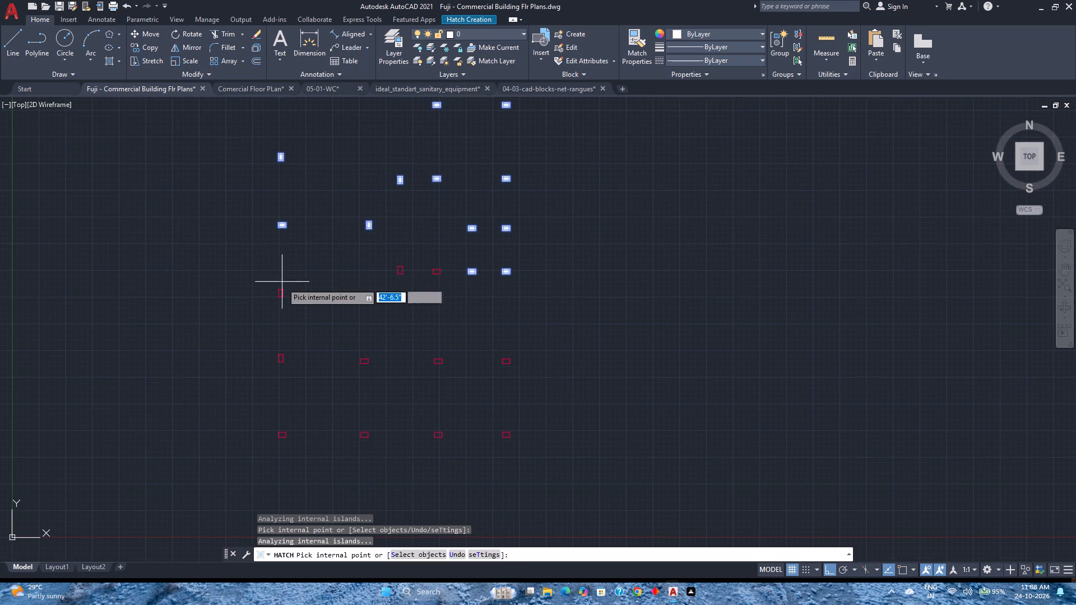
pyautogui.scroll(2, 282, 296)
pyautogui.click(279, 292)
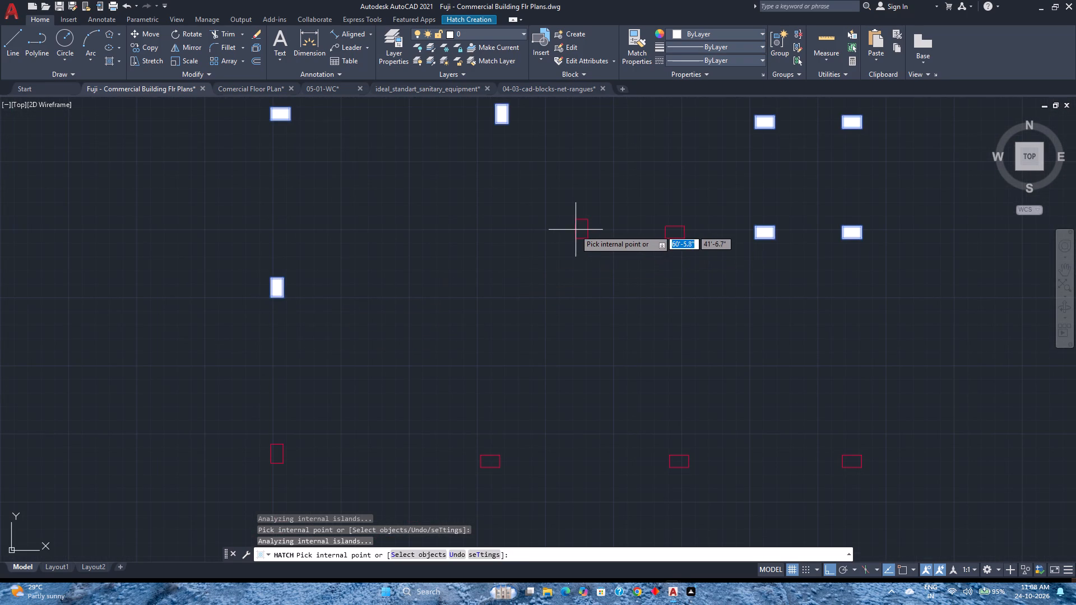
pyautogui.click(580, 229)
pyautogui.click(669, 233)
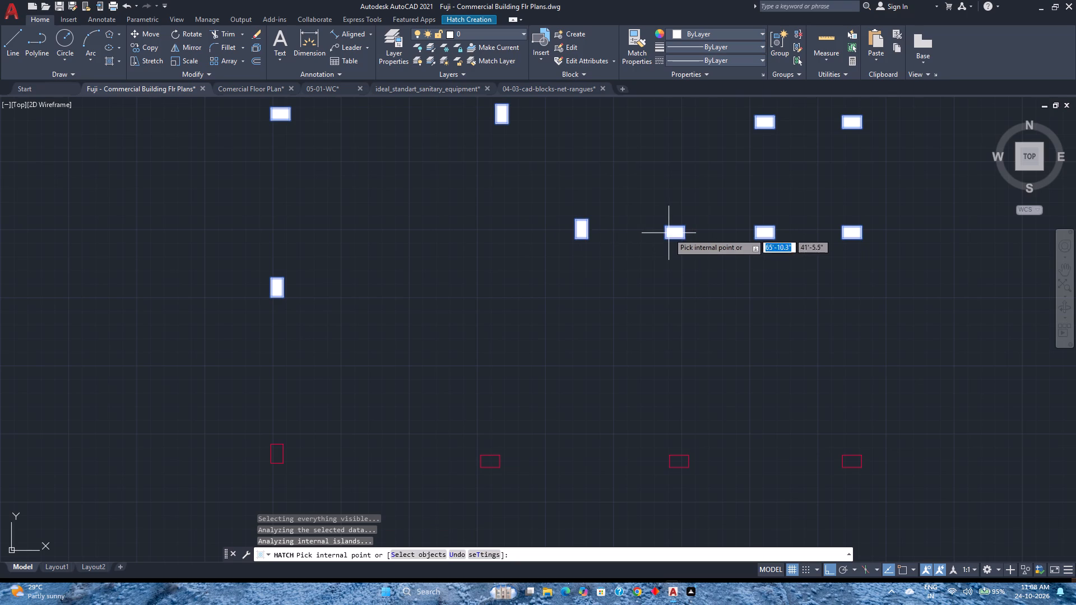
# Add the four columns of the southernmost row and the two western columns of the row above to the Solid hatch.
pyautogui.scroll(-3, 548, 254)
pyautogui.moveTo(526, 336); pyautogui.dragTo(507, 301, button='middle')
pyautogui.scroll(3, 486, 280)
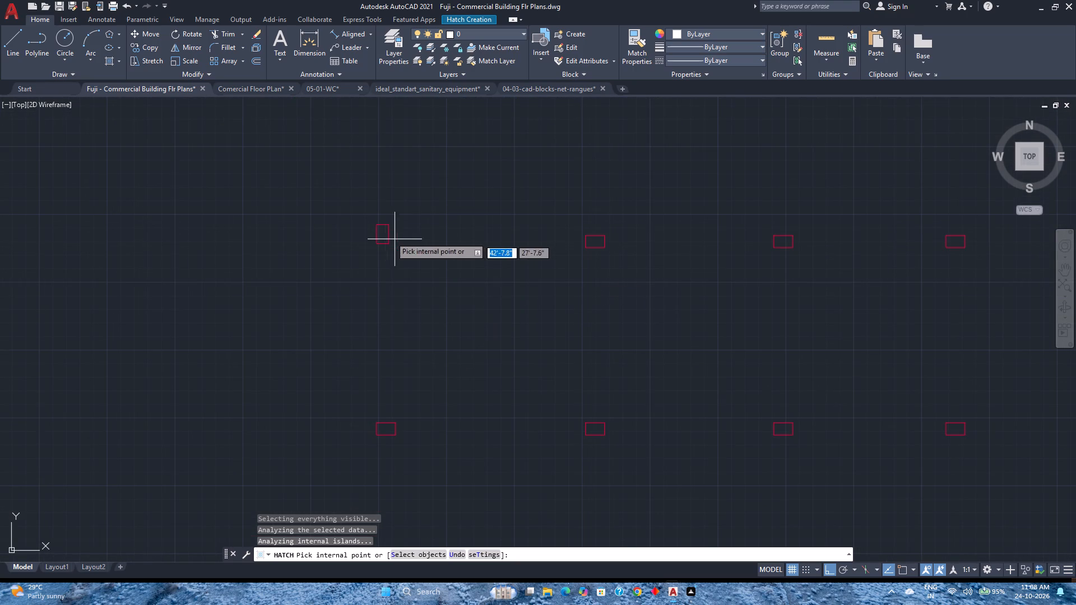
pyautogui.click(383, 233)
pyautogui.click(387, 426)
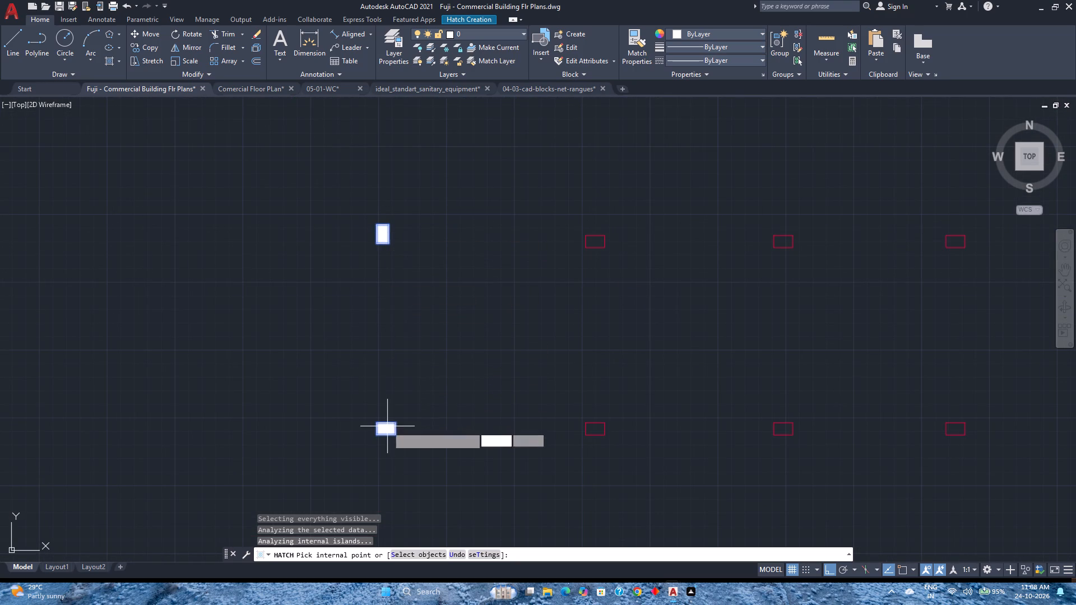
pyautogui.click(588, 244)
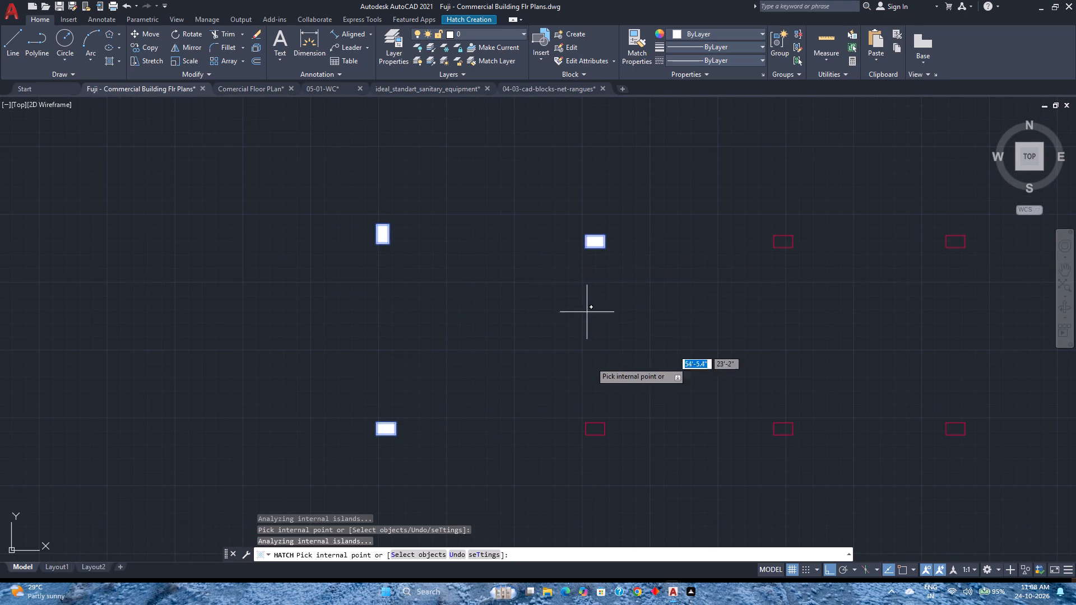
pyautogui.click(599, 429)
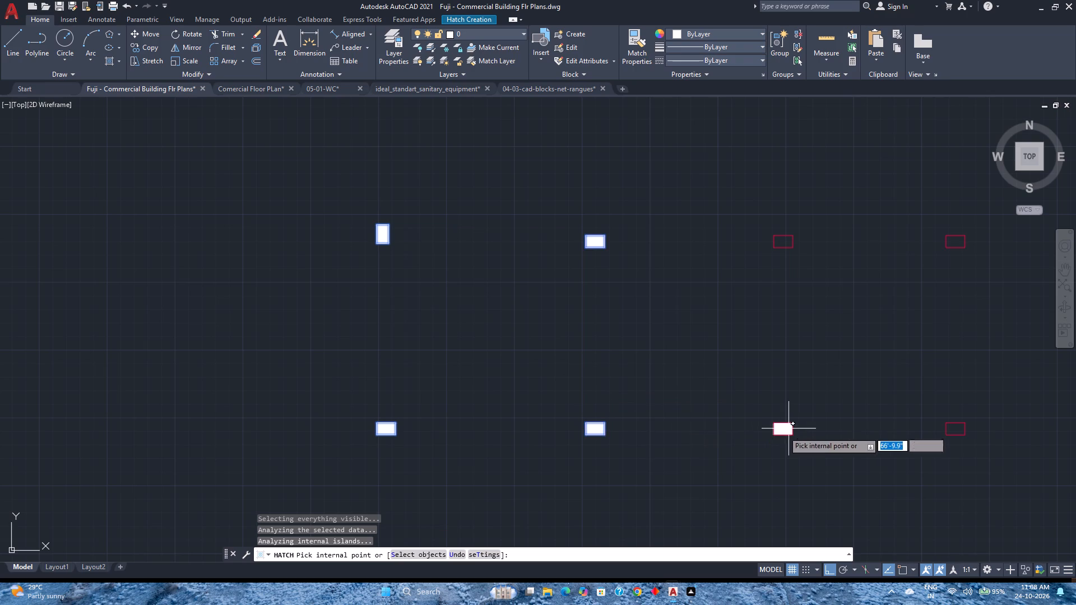
pyautogui.click(782, 432)
pyautogui.click(950, 430)
# Add the two eastern columns of the second row from the south to the Solid hatch.
pyautogui.moveTo(916, 424); pyautogui.dragTo(910, 426, button='middle')
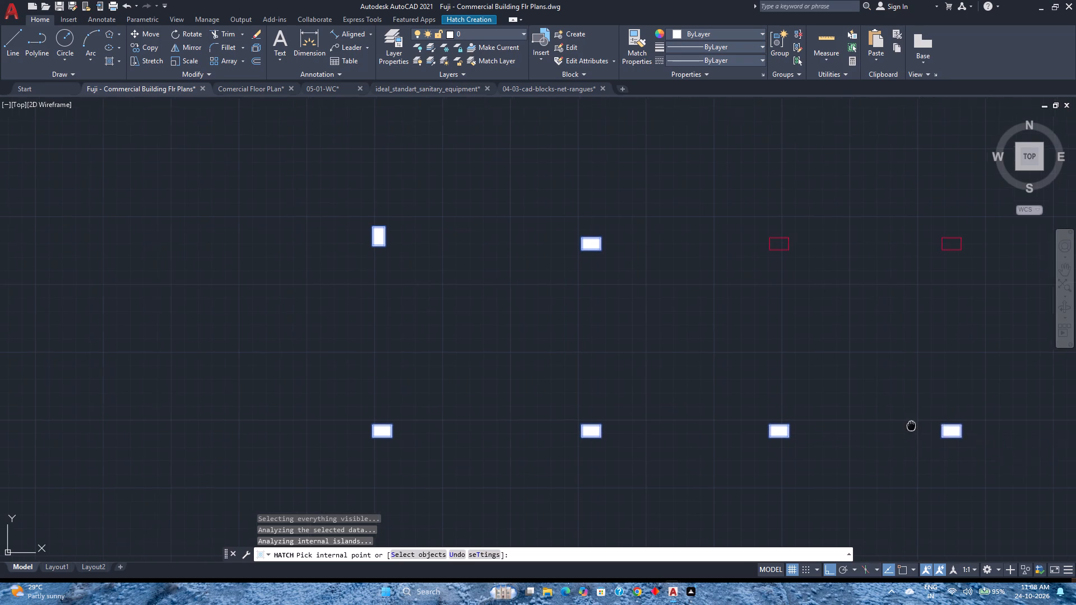
pyautogui.moveTo(910, 426); pyautogui.dragTo(326, 479, button='middle')
pyautogui.middleClick(326, 479)
pyautogui.scroll(-3, 351, 413)
pyautogui.scroll(3, 350, 388)
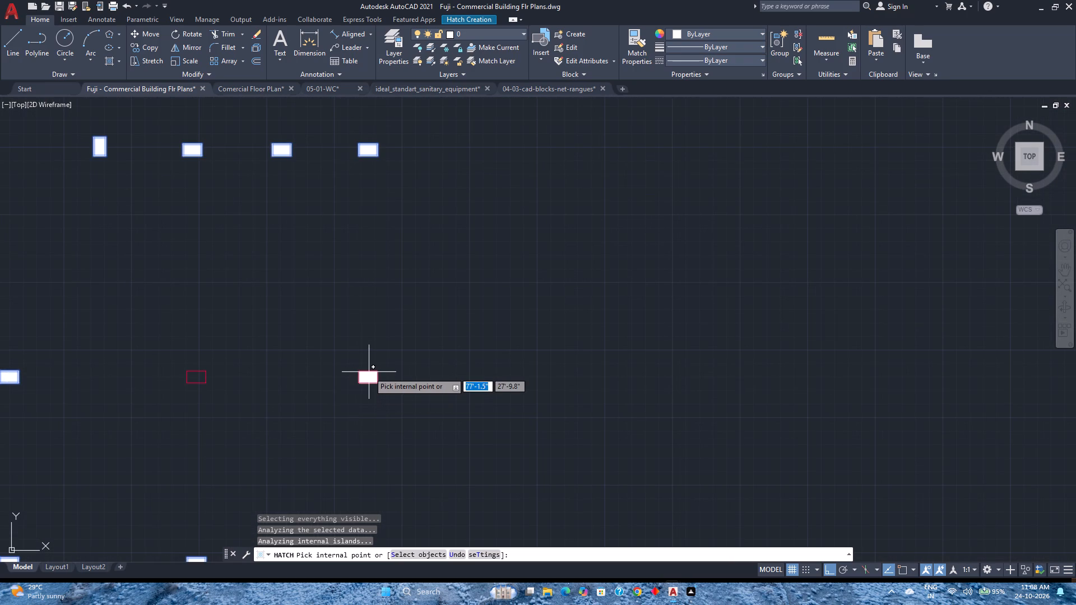
pyautogui.click(369, 376)
pyautogui.click(196, 376)
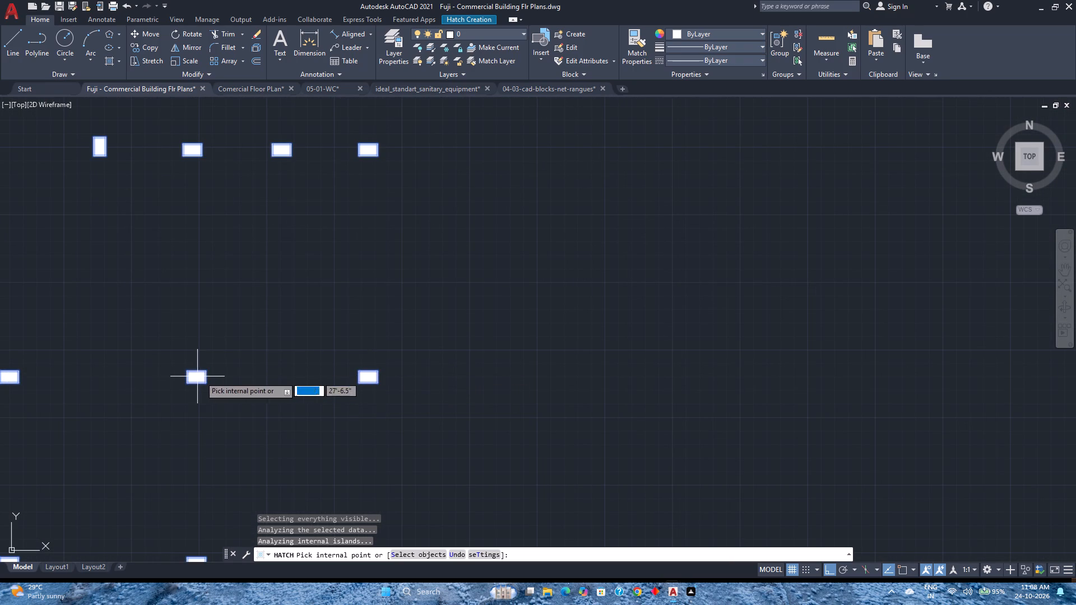
# Assign the column Solid hatch to the Columns layer and finish the hatch.
pyautogui.scroll(-2, 231, 374)
pyautogui.scroll(-2, 239, 280)
pyautogui.moveTo(239, 280); pyautogui.dragTo(332, 310, button='middle')
pyautogui.middleClick(332, 310)
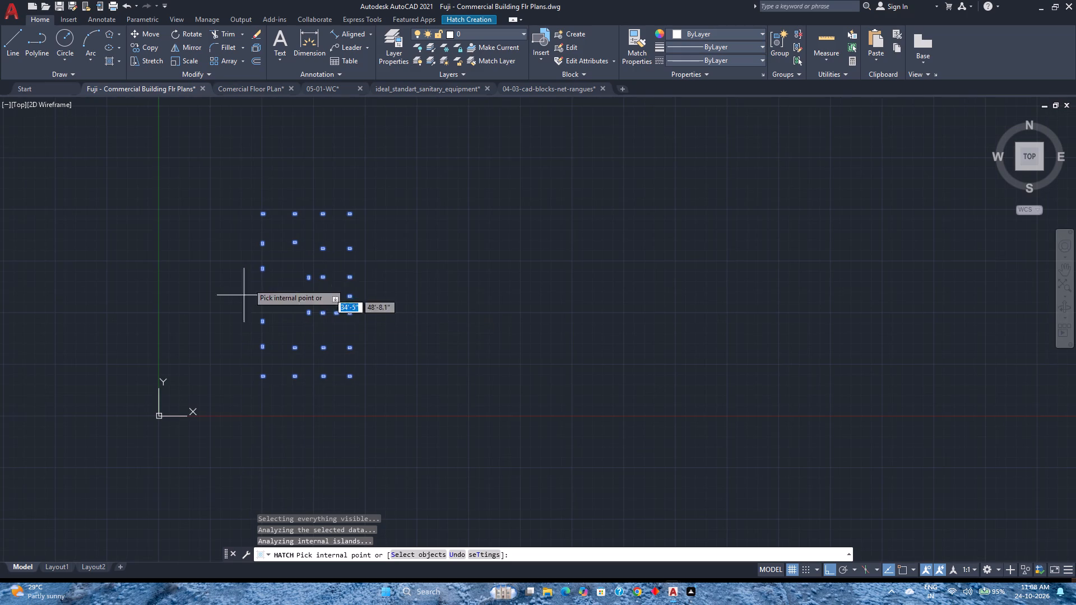
pyautogui.click(467, 34)
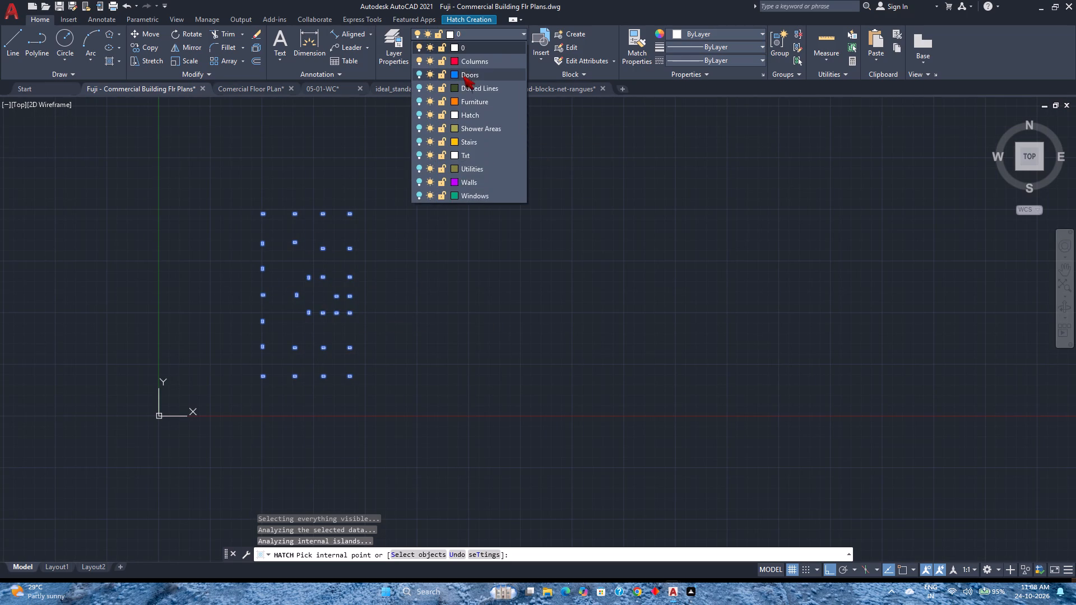
pyautogui.click(480, 63)
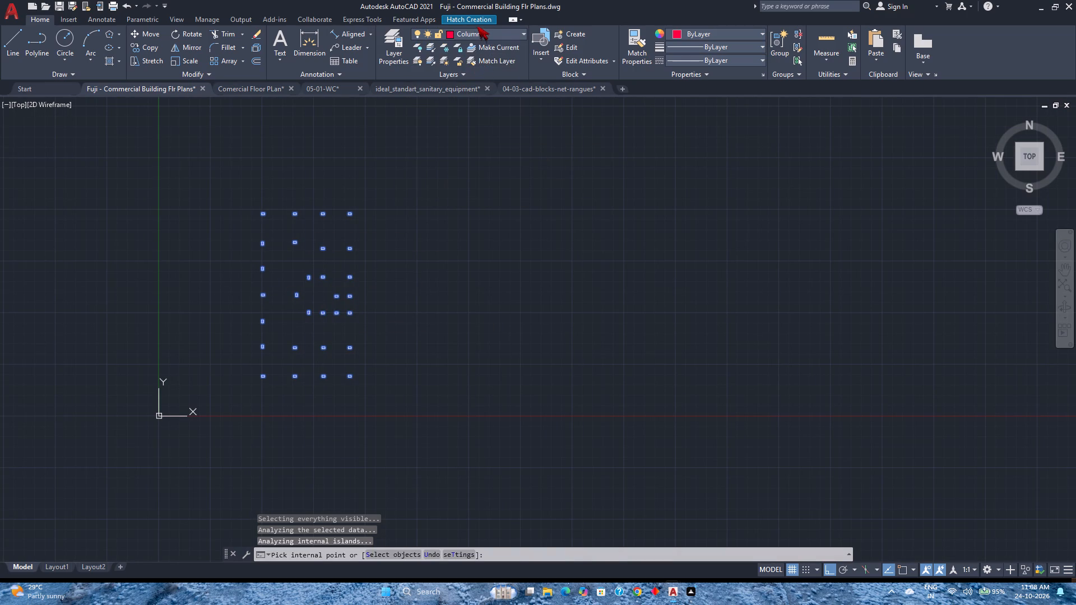
pyautogui.click(477, 21)
pyautogui.click(666, 47)
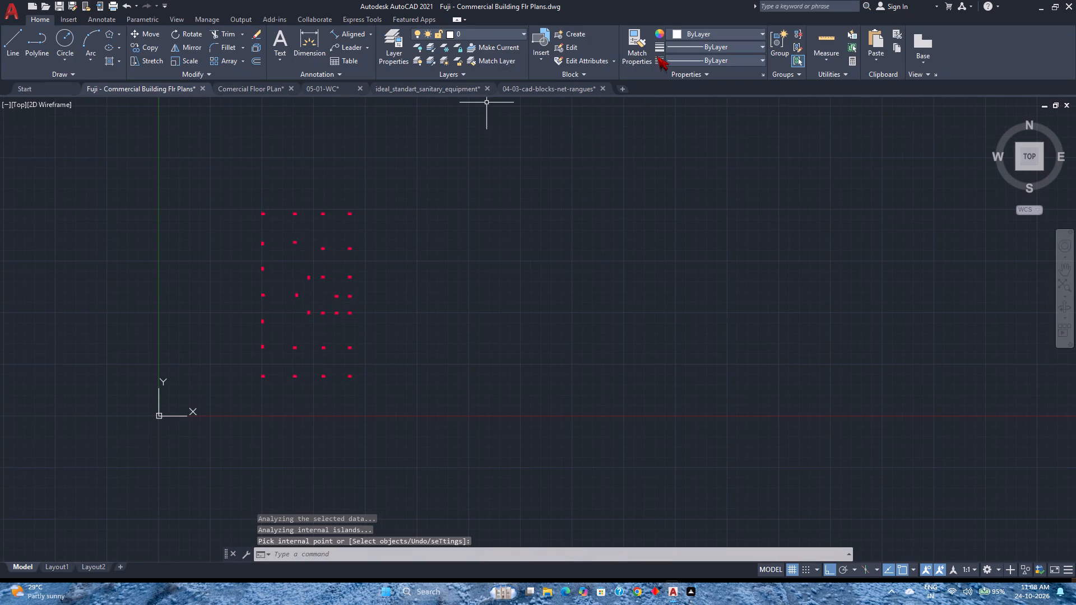
# Turn on the Walls and Windows layers, and turn Walls back off.
pyautogui.scroll(4, 322, 238)
pyautogui.scroll(2, 353, 323)
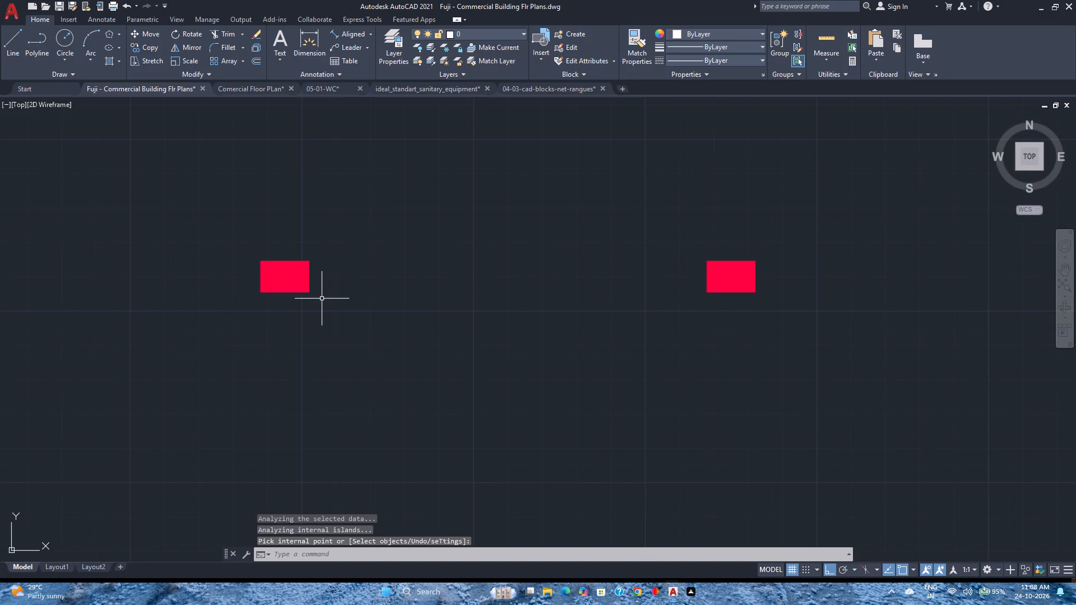
pyautogui.scroll(-2, 321, 297)
pyautogui.moveTo(321, 297); pyautogui.dragTo(422, 257, button='middle')
pyautogui.middleClick(422, 257)
pyautogui.scroll(-2, 434, 255)
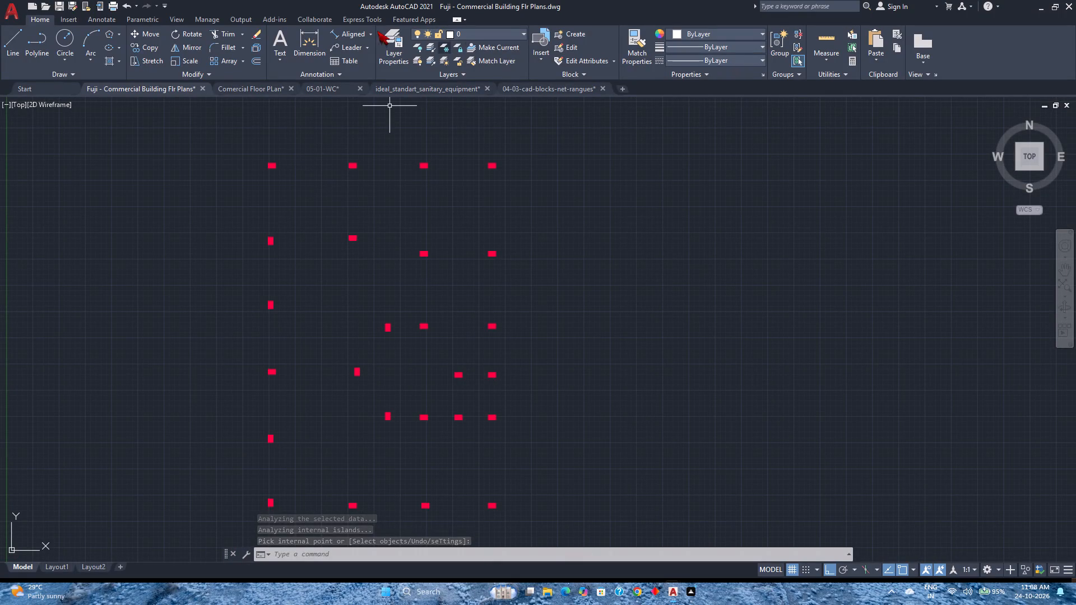
pyautogui.click(471, 32)
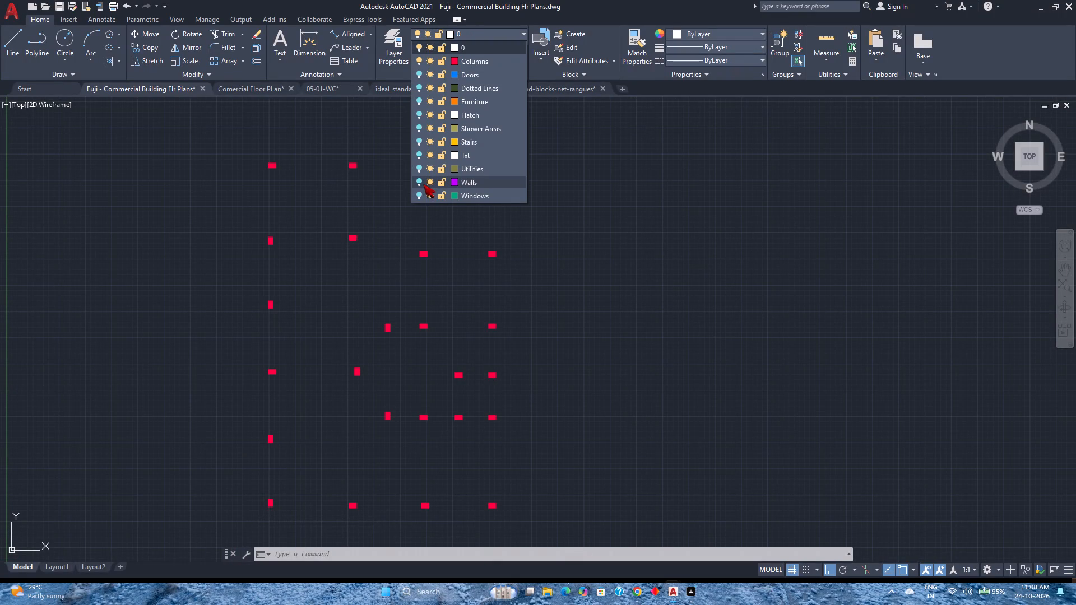
pyautogui.click(419, 182)
pyautogui.click(418, 195)
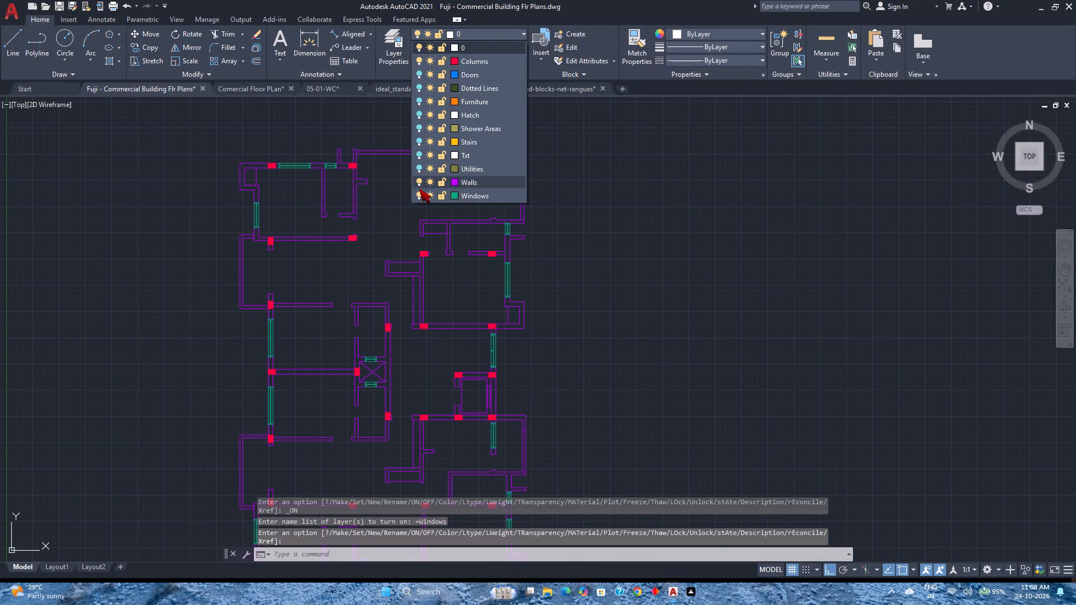
pyautogui.click(417, 181)
pyautogui.click(420, 196)
pyautogui.click(420, 196)
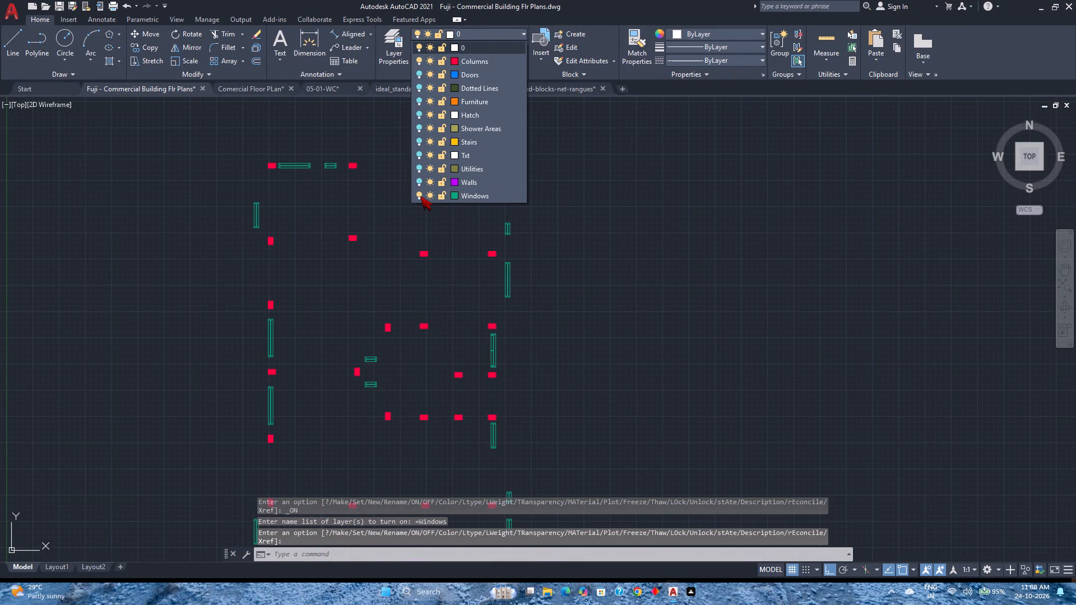
# Turn on the Stairs, Shower Areas, Furniture, Dotted Lines, Doors and Utilities layers.
pyautogui.click(418, 138)
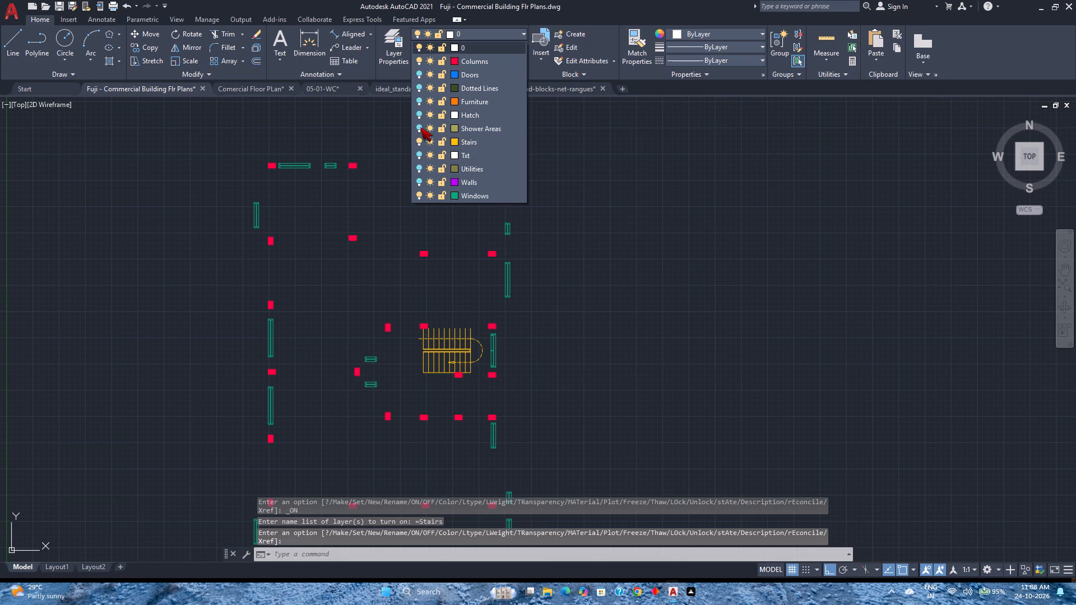
pyautogui.click(420, 127)
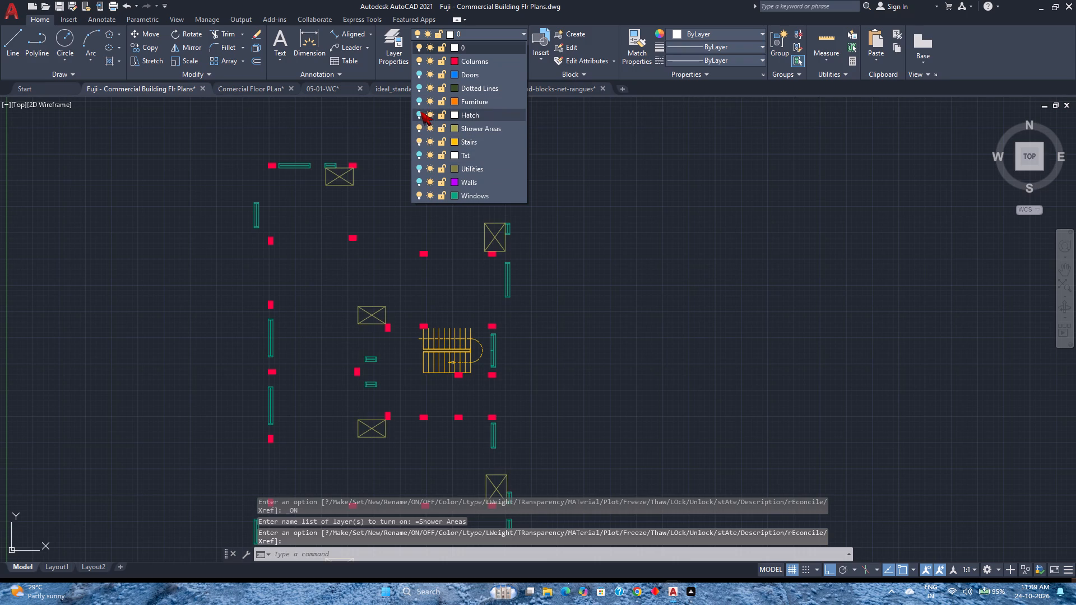
pyautogui.click(419, 100)
pyautogui.click(420, 84)
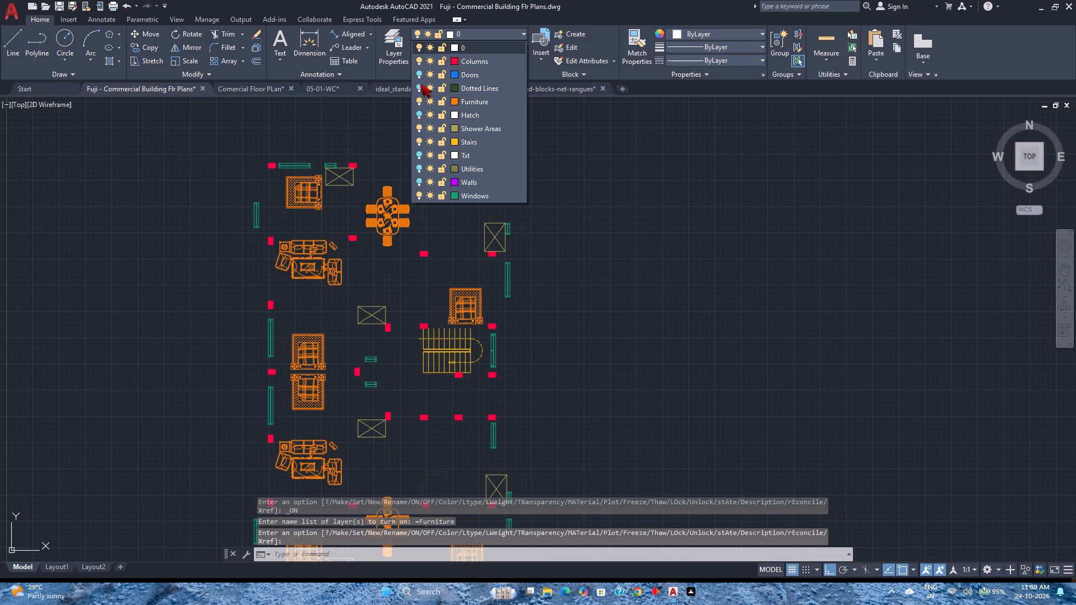
pyautogui.click(420, 76)
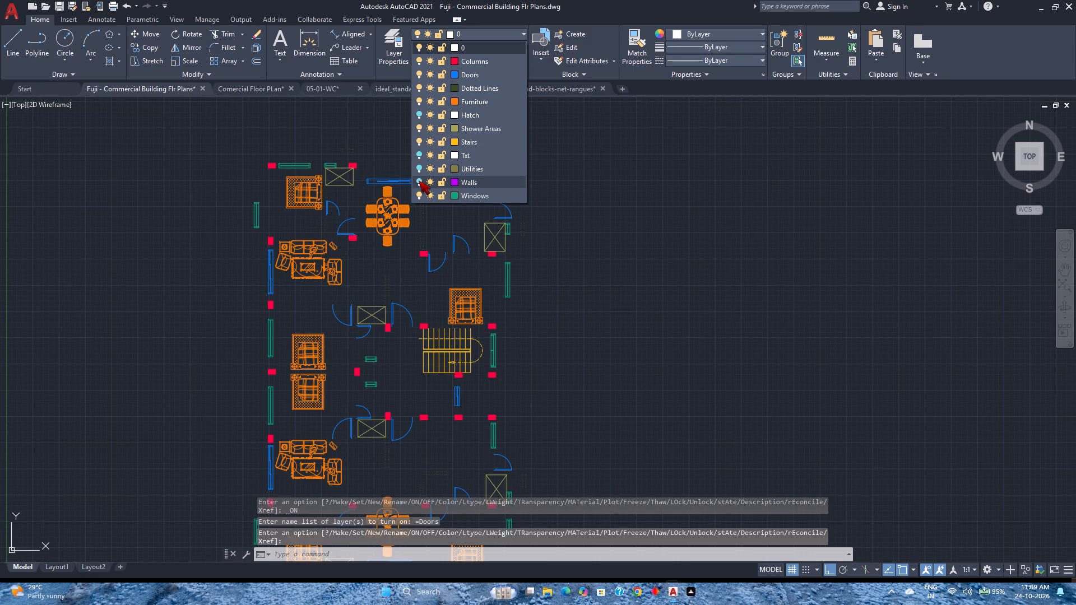
pyautogui.click(416, 170)
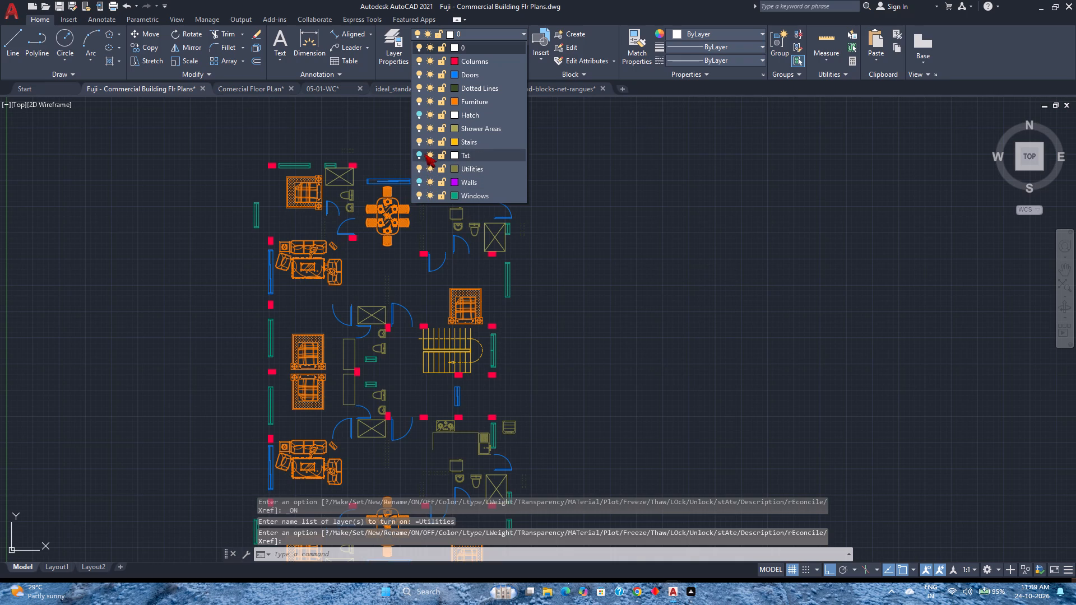
# Turn on the Txt, Hatch and Walls layers.
pyautogui.scroll(-1, 401, 252)
pyautogui.moveTo(394, 277); pyautogui.dragTo(394, 238, button='middle')
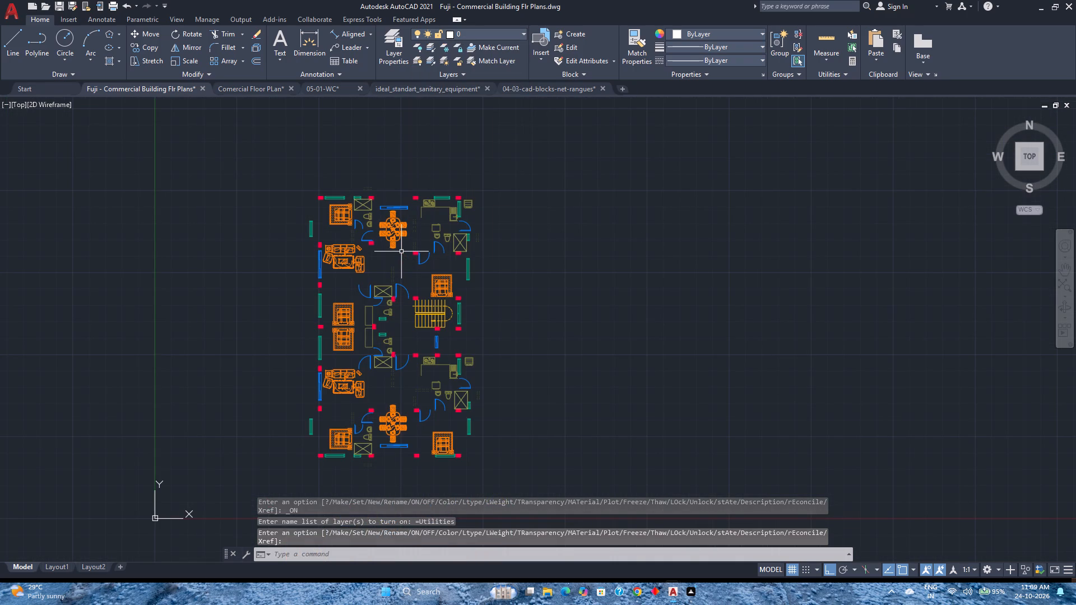
pyautogui.middleClick(394, 238)
pyautogui.click(490, 31)
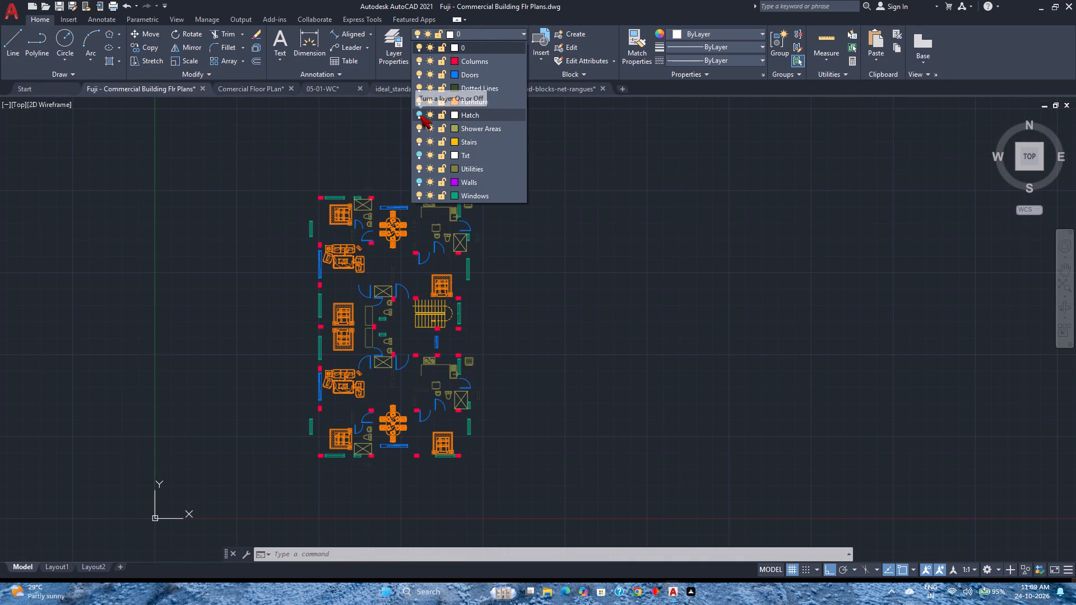
pyautogui.click(416, 155)
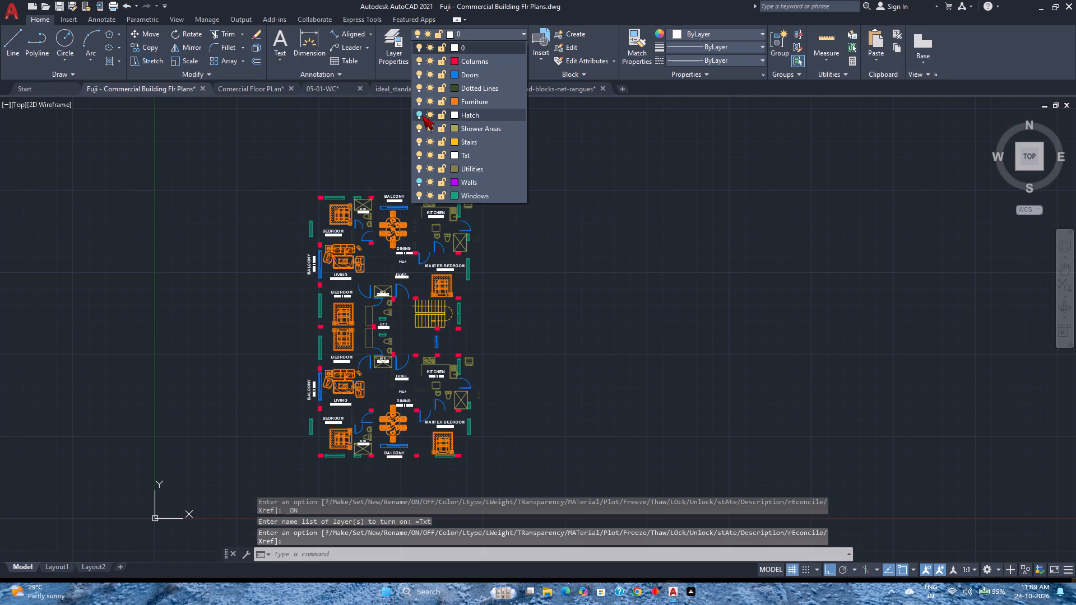
pyautogui.click(420, 114)
pyautogui.click(418, 181)
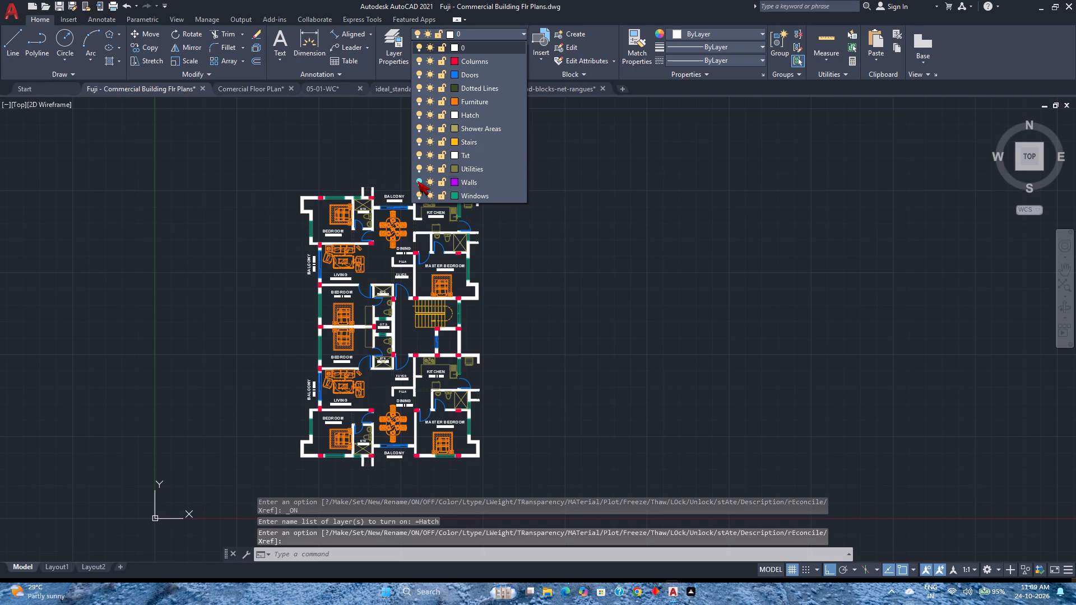
pyautogui.click(265, 259)
# Examine the complete floor plan with all layers on, checking the column and wall hatches up close.
pyautogui.scroll(3, 395, 316)
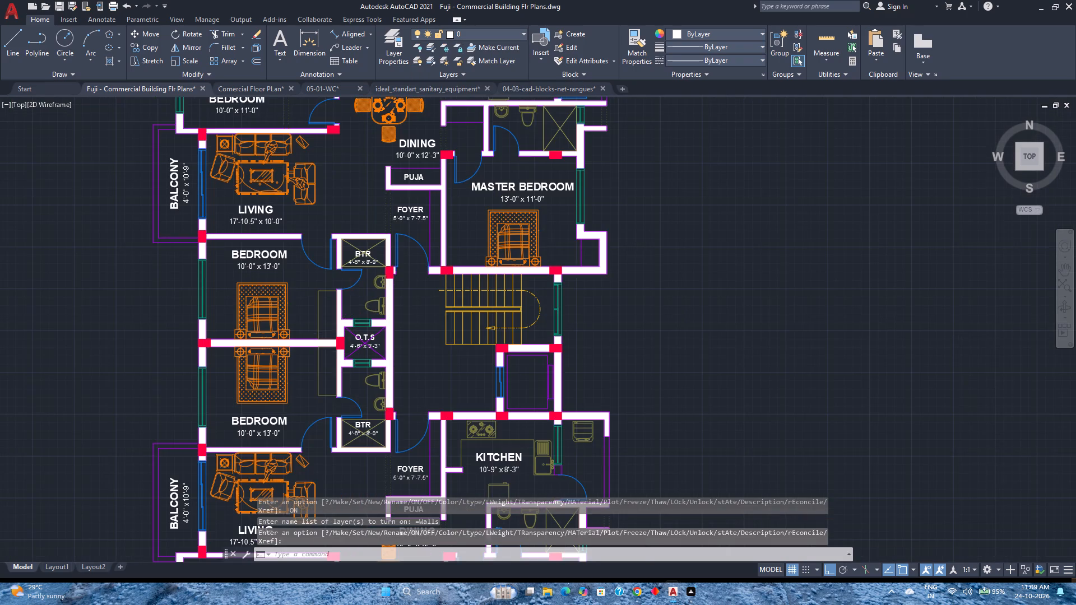
pyautogui.scroll(-1, 392, 317)
pyautogui.scroll(-1, 462, 277)
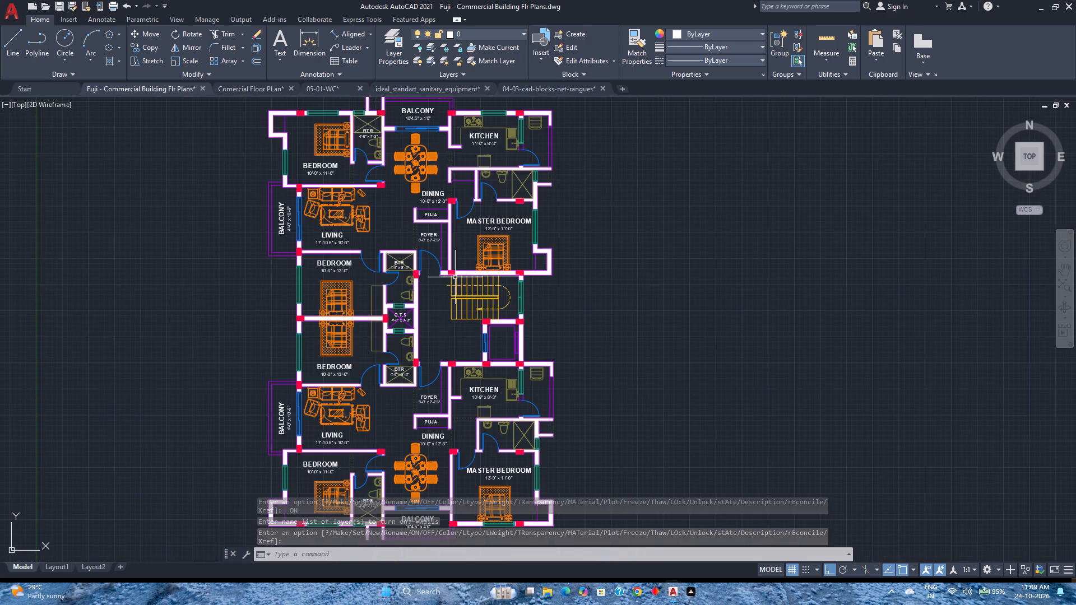
pyautogui.scroll(4, 393, 373)
pyautogui.scroll(5, 496, 342)
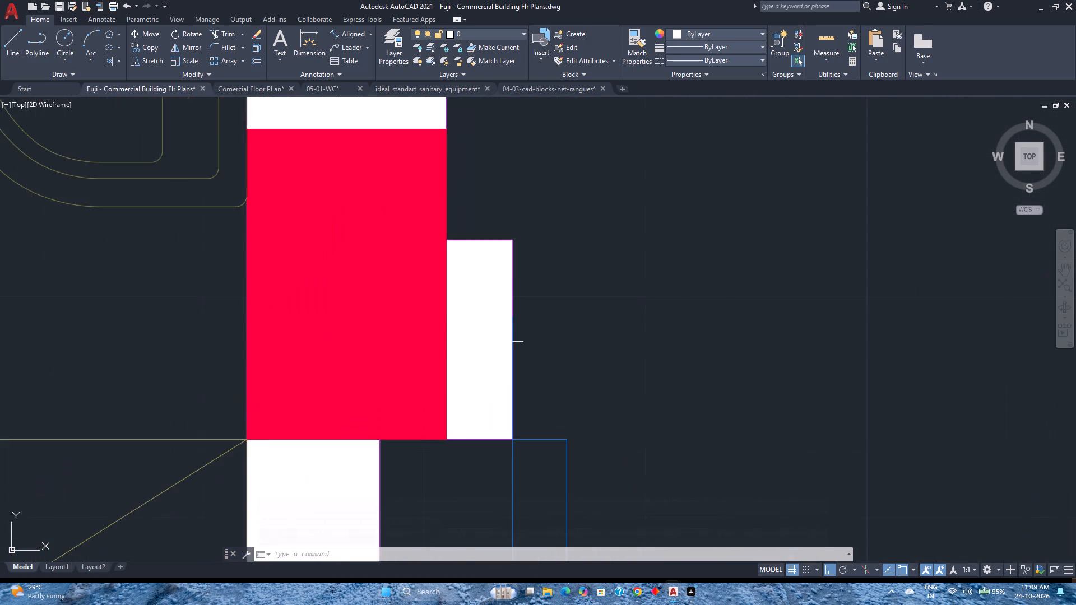
pyautogui.scroll(-9, 496, 342)
pyautogui.moveTo(495, 342); pyautogui.dragTo(441, 342, button='middle')
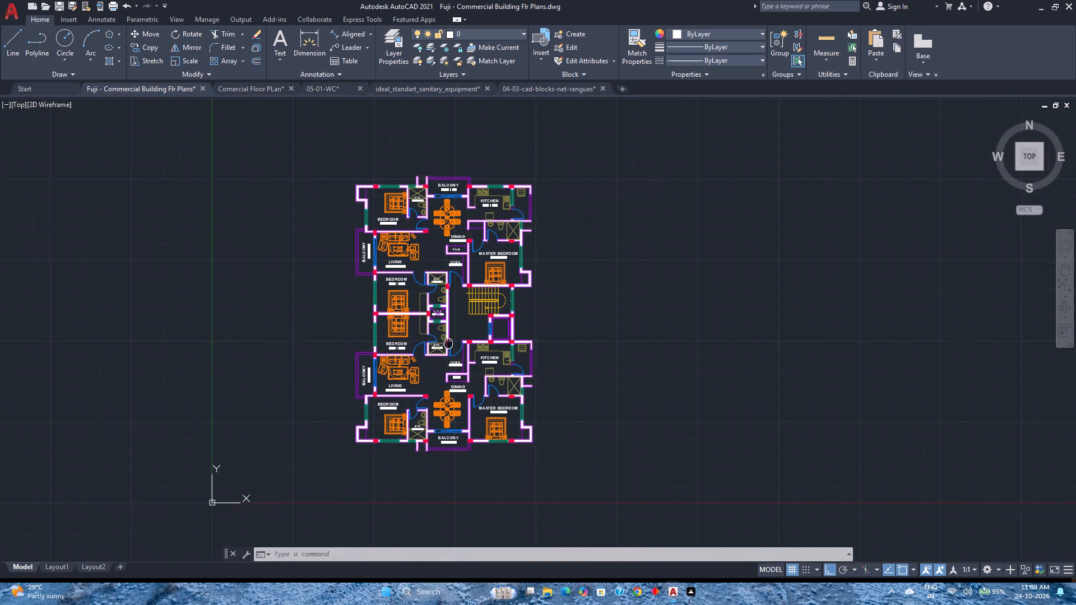
# Save the floor plan drawing with all its layers on.
pyautogui.moveTo(441, 342); pyautogui.dragTo(430, 345, button='middle')
pyautogui.middleClick(430, 345)
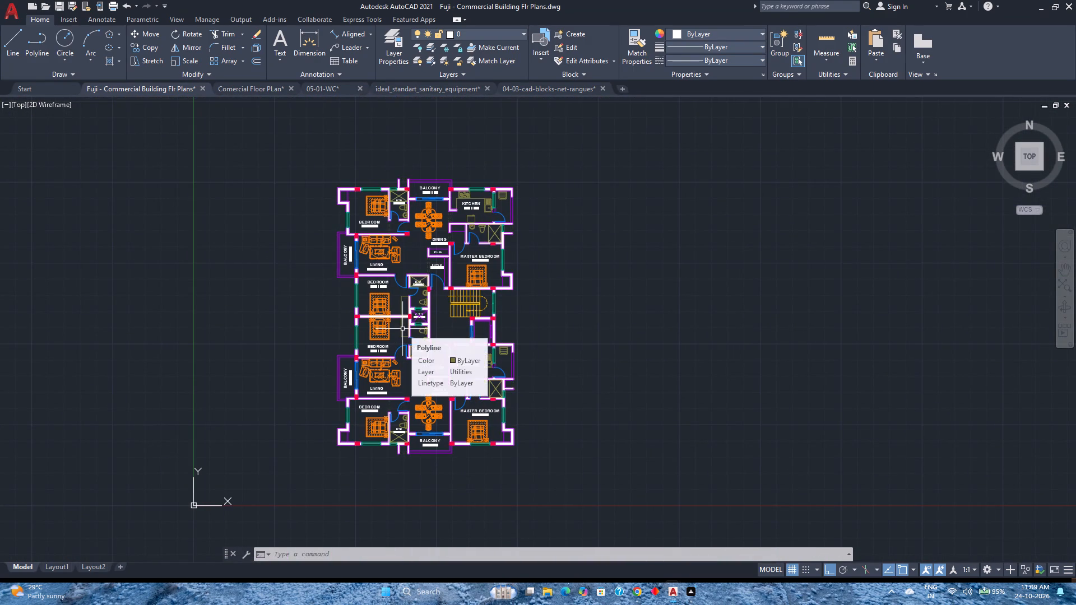
pyautogui.hotkey('ctrl', 's')
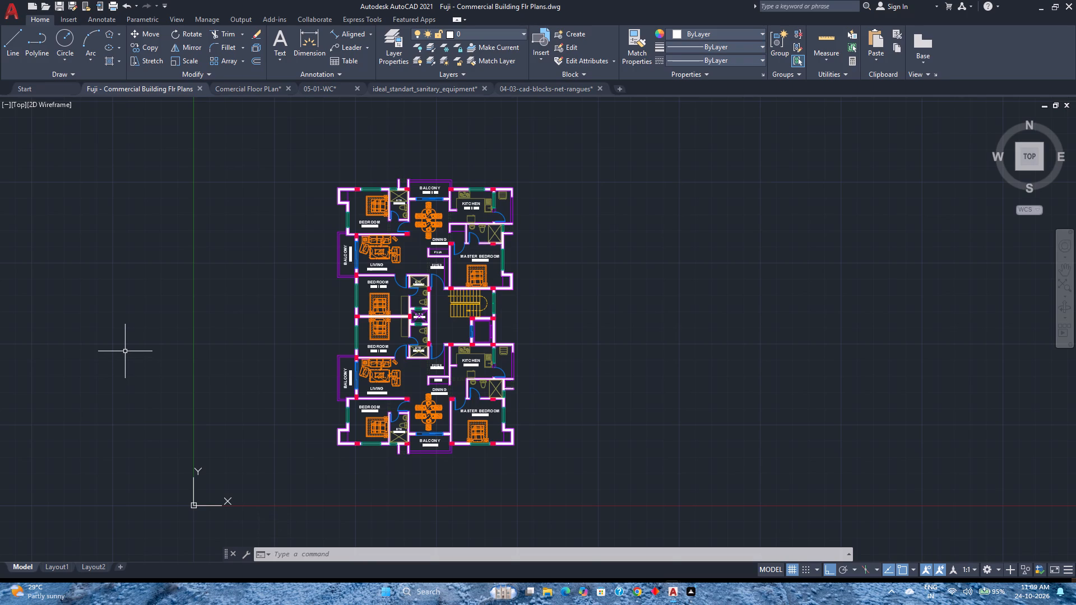
pyautogui.click(70, 351)
pyautogui.click(54, 510)
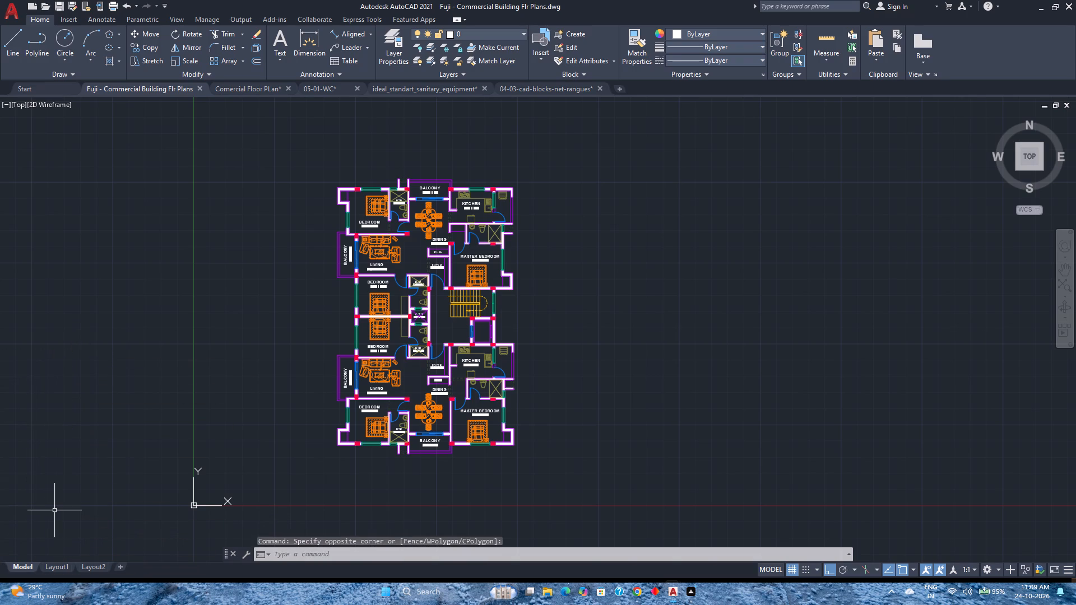
# Preview a single-sheet plot of Layout1 with the Grayscale.ctb plot style table.
pyautogui.click(67, 569)
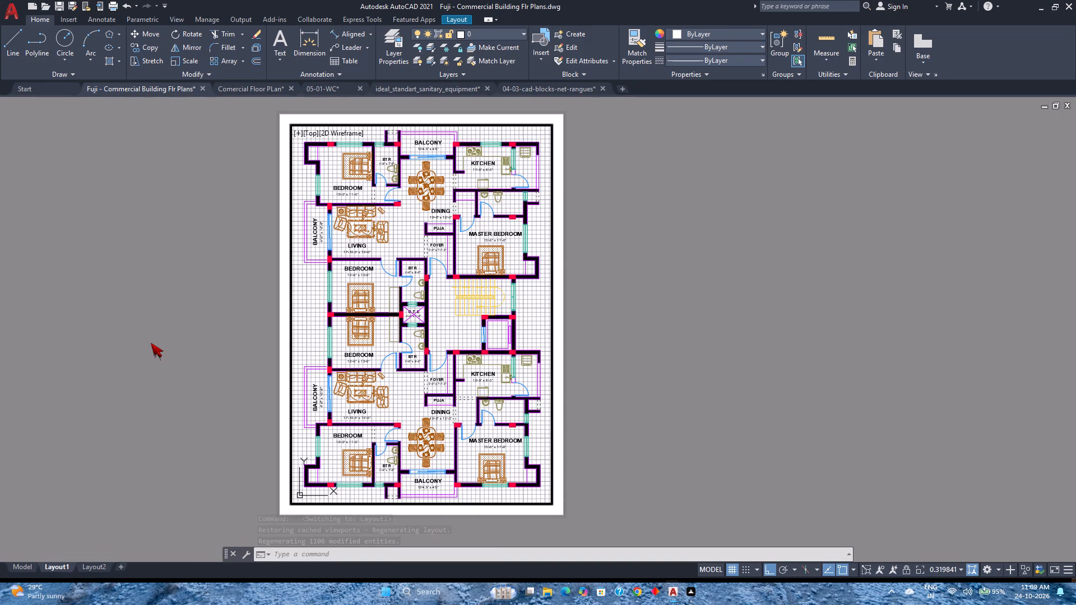
pyautogui.hotkey('ctrl', 'p')
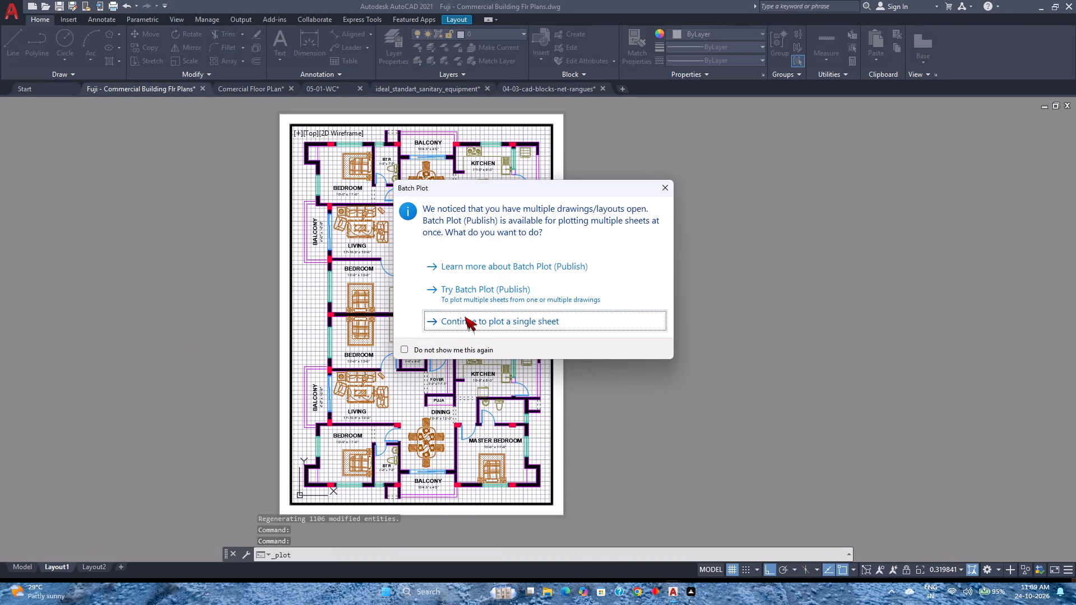
pyautogui.click(465, 318)
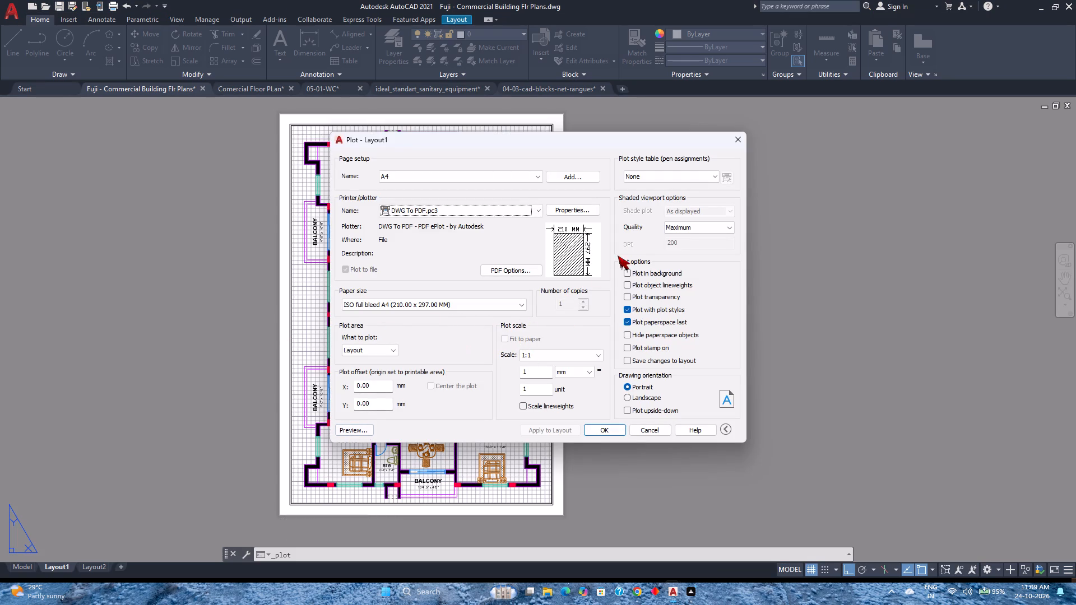
pyautogui.click(684, 183)
pyautogui.click(684, 180)
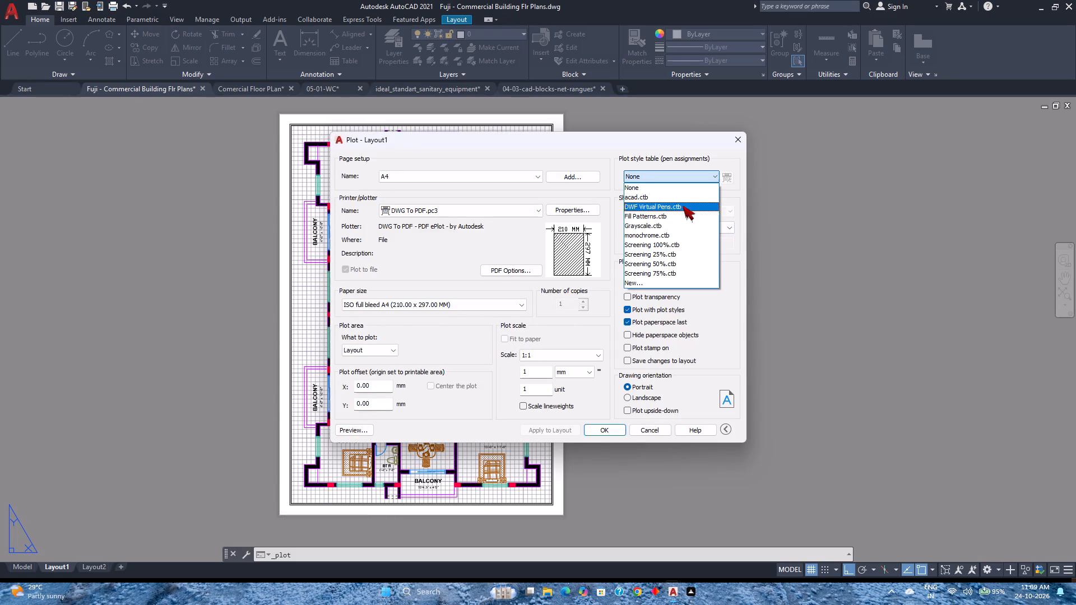
pyautogui.click(676, 229)
pyautogui.click(680, 176)
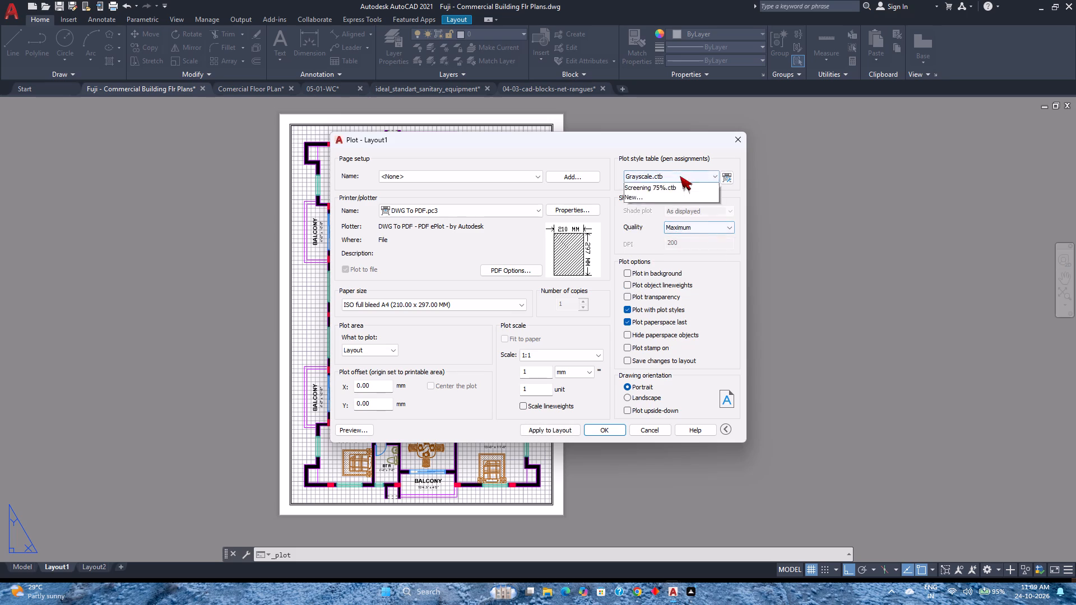
pyautogui.click(670, 225)
pyautogui.click(365, 433)
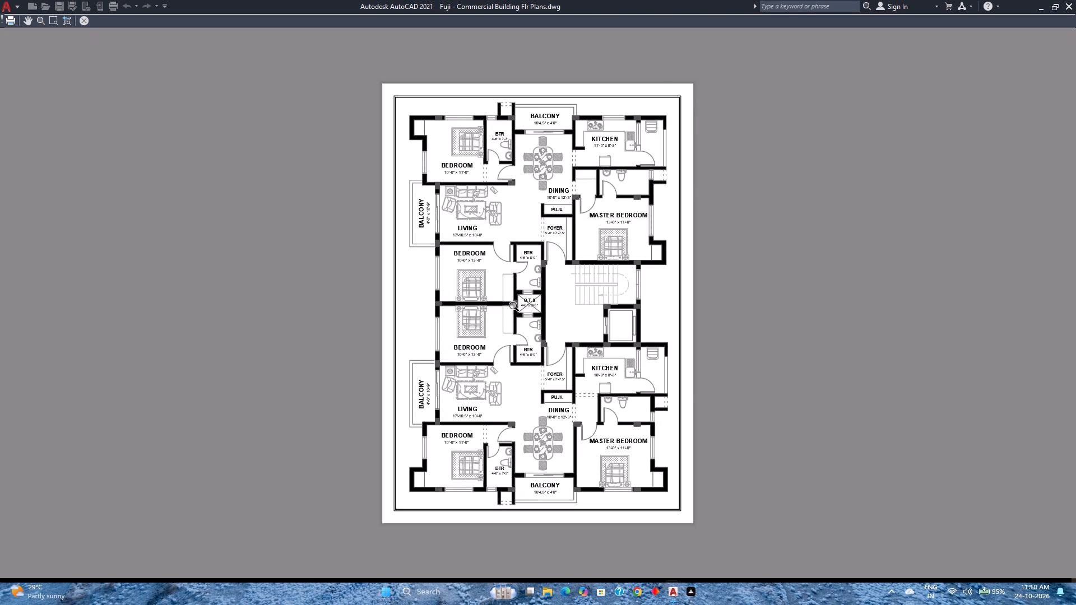
# Examine the grayscale plot preview overall and up close, including wall hatches, room labels and furniture, and leave without plotting.
pyautogui.scroll(3, 426, 316)
pyautogui.scroll(-3, 516, 311)
pyautogui.moveTo(674, 392); pyautogui.dragTo(584, 401, button='middle')
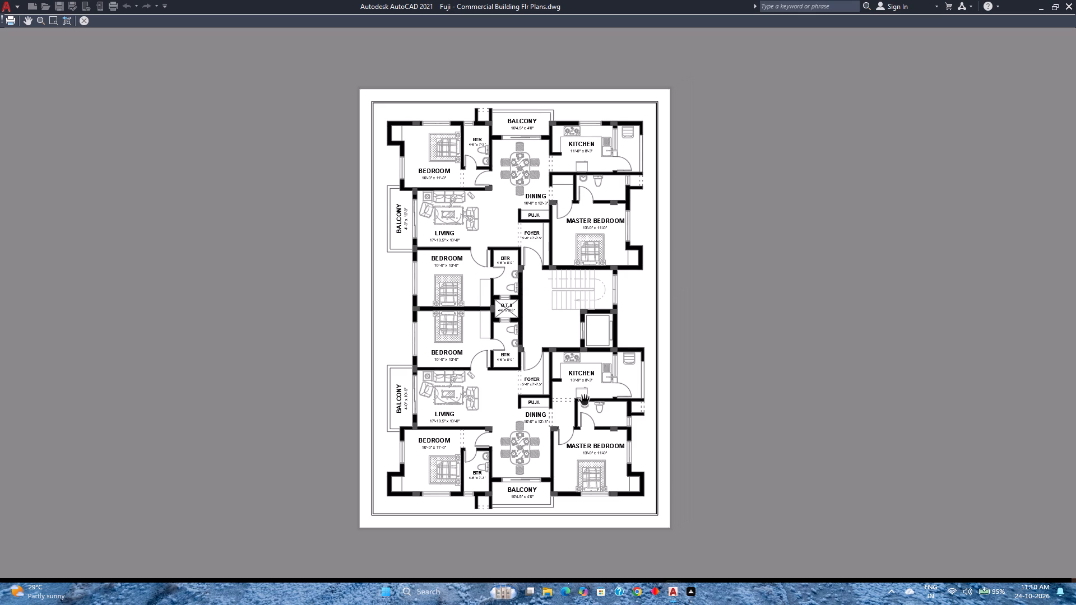
pyautogui.scroll(4, 499, 404)
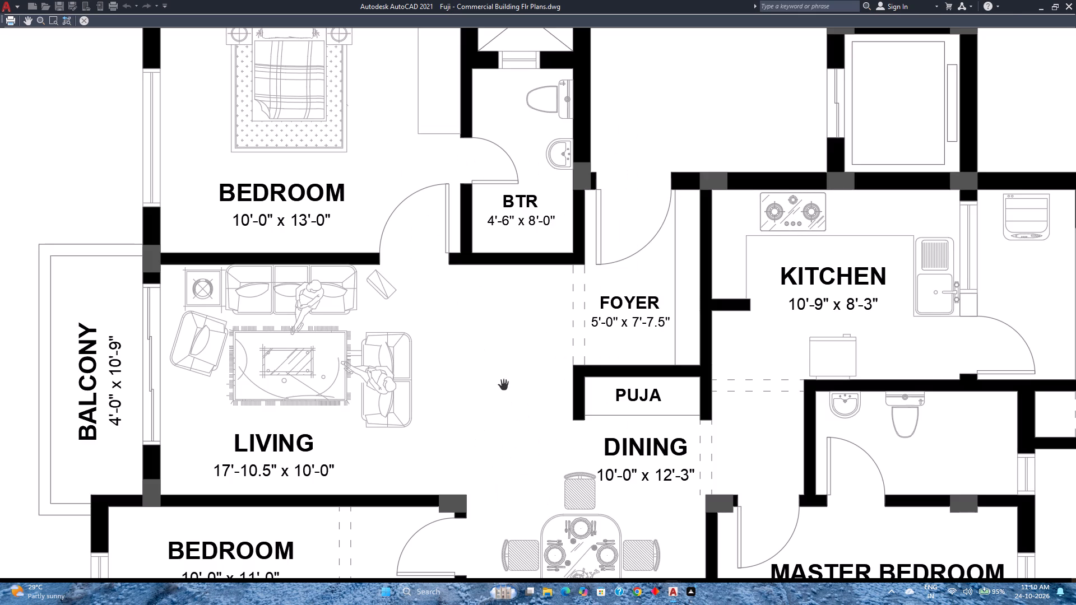
pyautogui.scroll(-2, 503, 386)
pyautogui.moveTo(585, 402); pyautogui.dragTo(499, 409, button='middle')
pyautogui.middleClick(499, 409)
pyautogui.scroll(-1, 500, 408)
pyautogui.scroll(2, 389, 149)
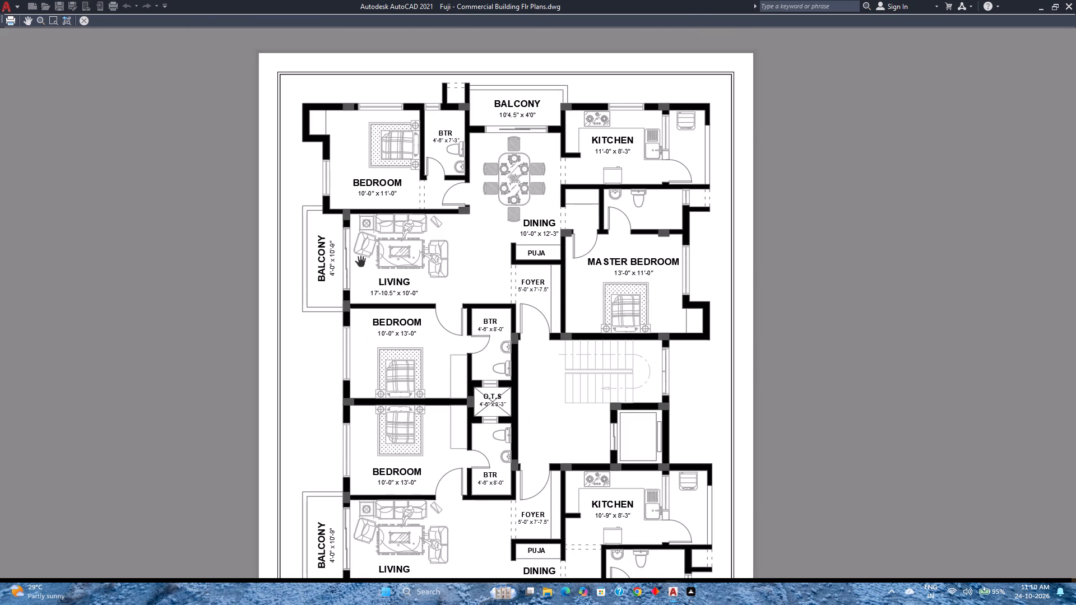
pyautogui.scroll(-1, 366, 306)
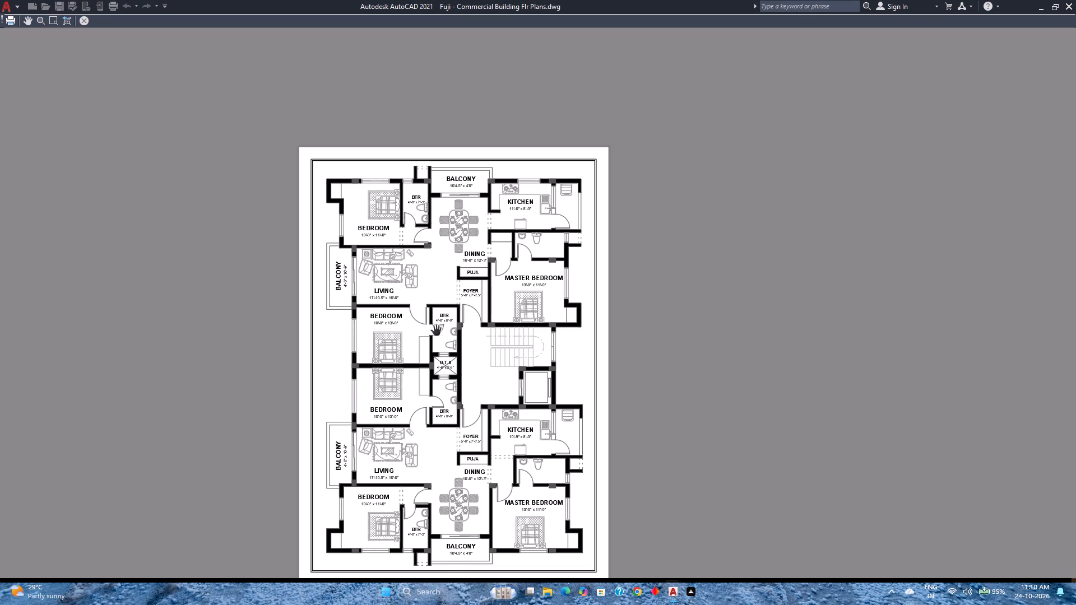
pyautogui.scroll(3, 457, 343)
pyautogui.scroll(-3, 457, 343)
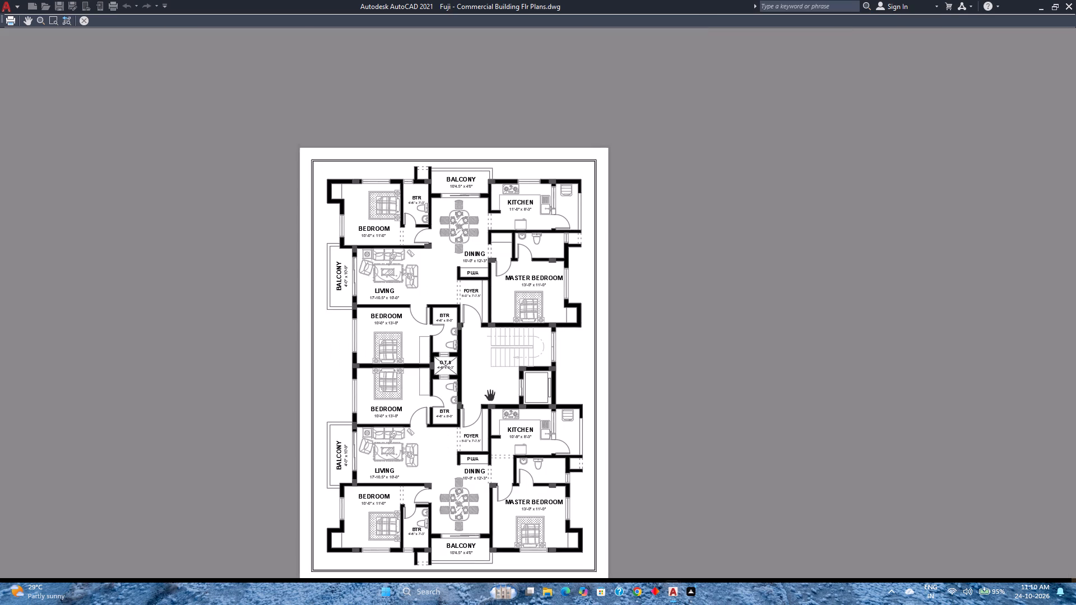
pyautogui.moveTo(489, 398); pyautogui.dragTo(511, 328, button='middle')
pyautogui.middleClick(511, 328)
pyautogui.scroll(1, 511, 328)
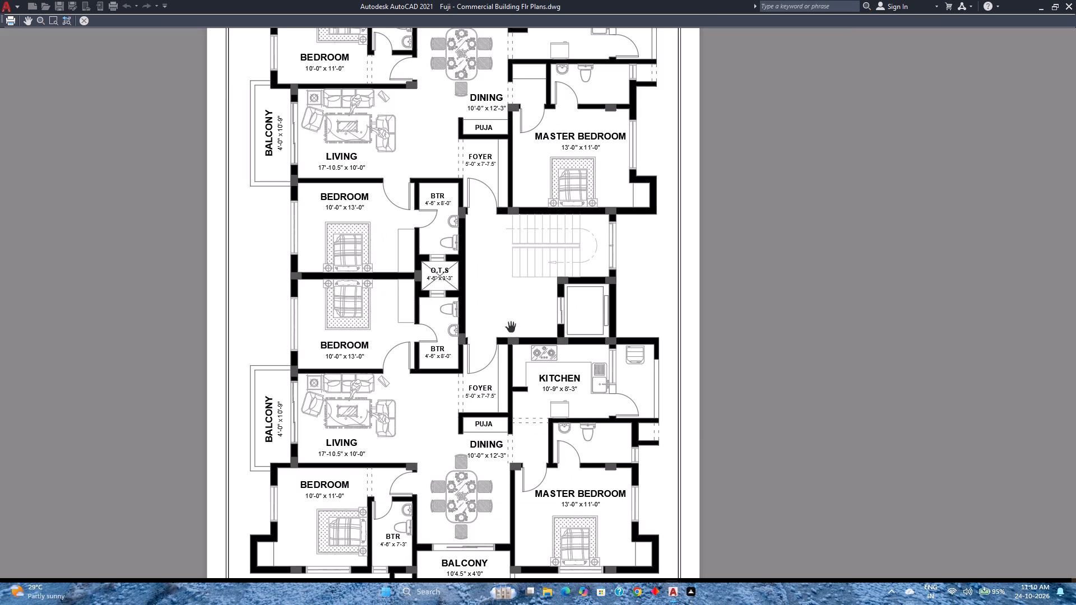
pyautogui.scroll(-1, 510, 328)
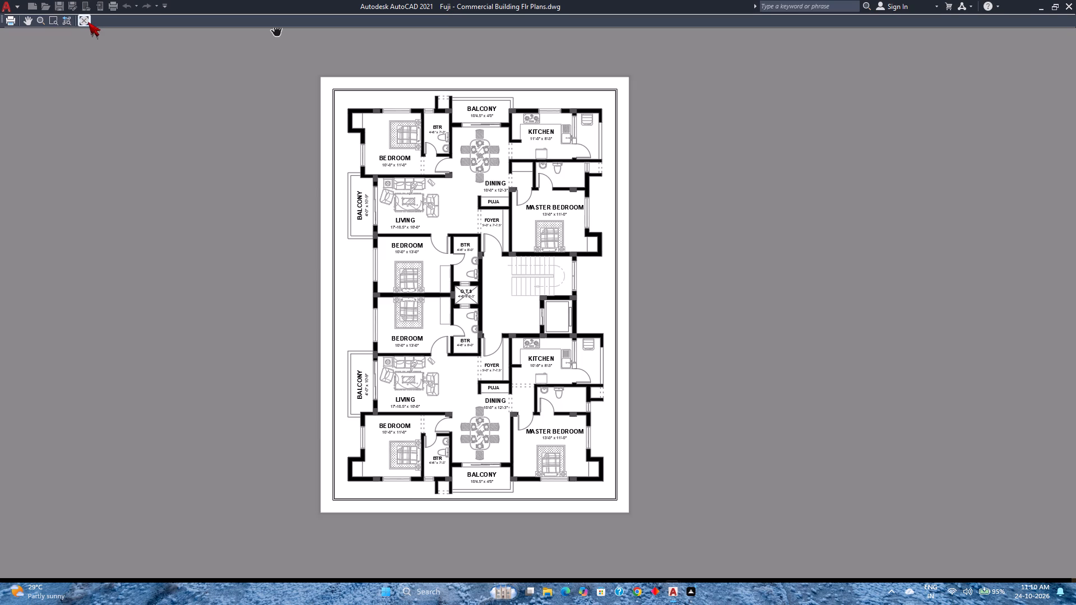
pyautogui.click(86, 21)
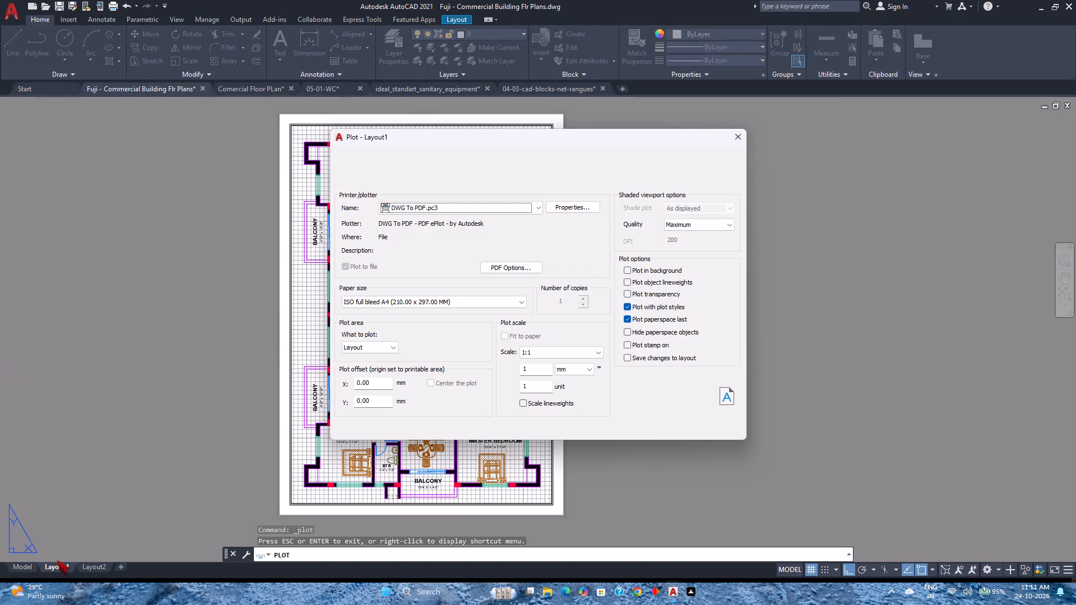
pyautogui.click(656, 427)
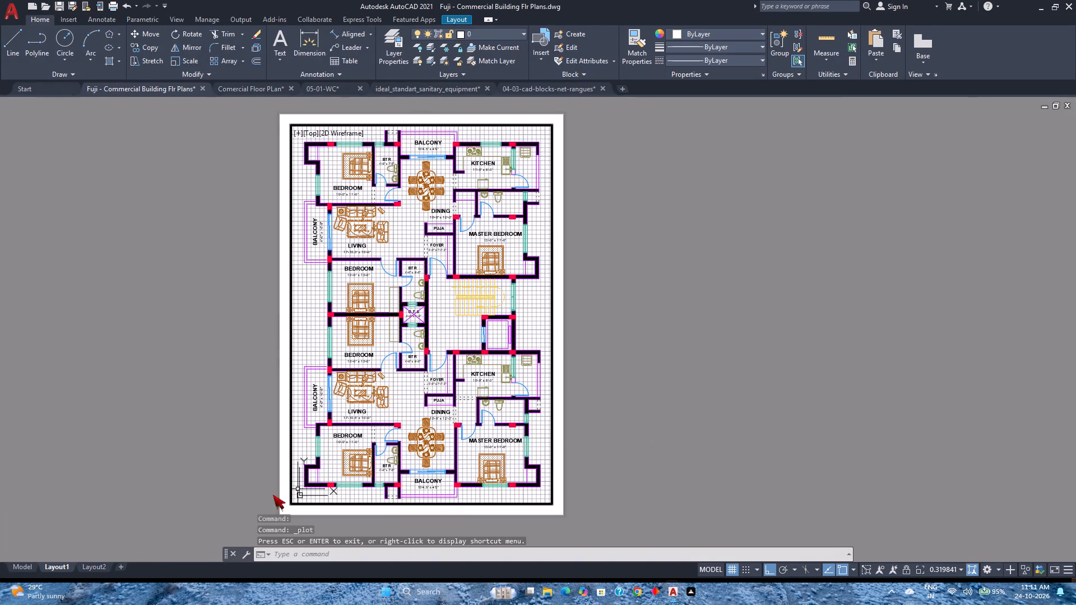
# Check the floor plan in Layout2 and in model space.
pyautogui.click(96, 572)
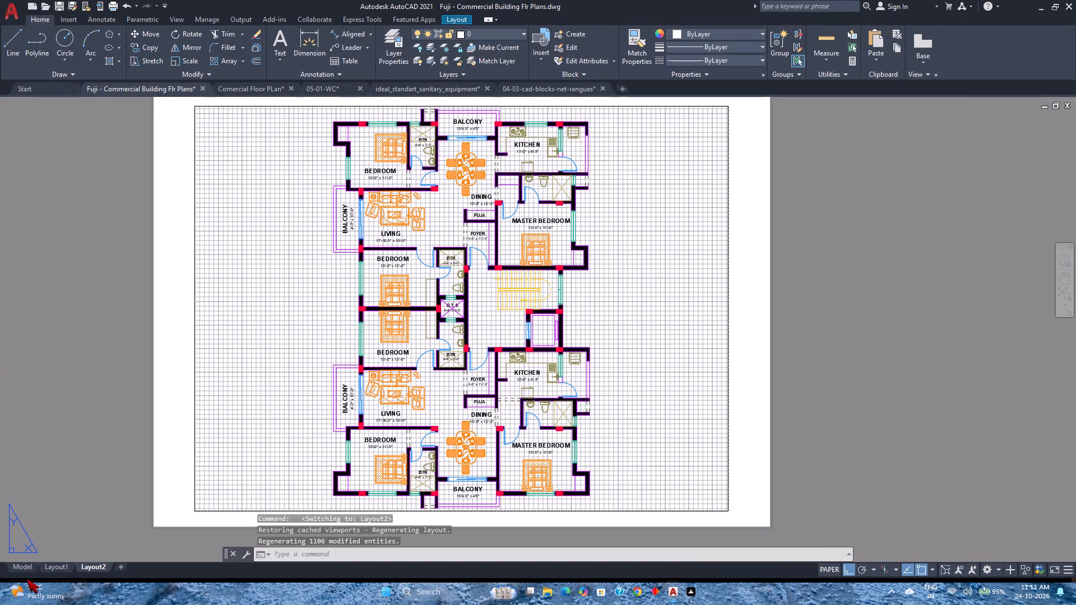
pyautogui.click(26, 570)
pyautogui.scroll(3, 399, 375)
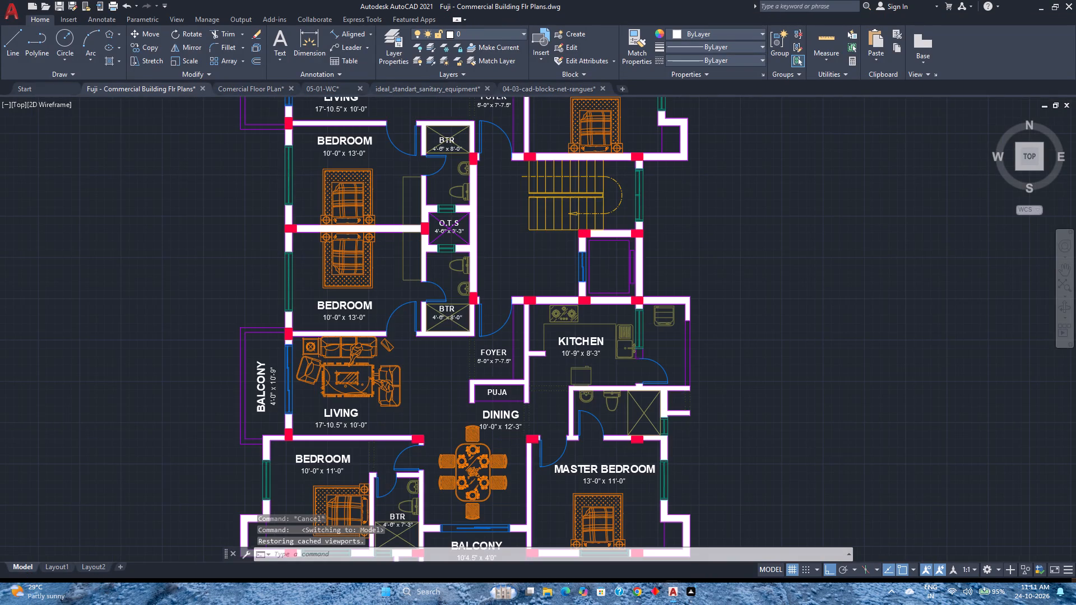
pyautogui.scroll(-2, 399, 375)
pyautogui.moveTo(405, 375); pyautogui.dragTo(389, 413, button='middle')
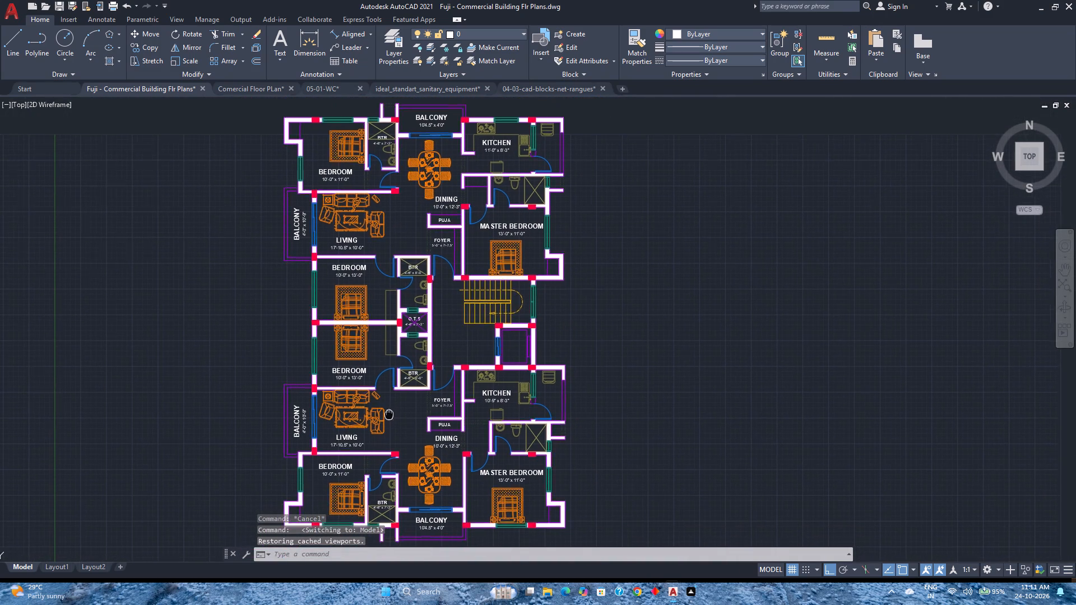
pyautogui.moveTo(389, 413); pyautogui.dragTo(389, 413, button='middle')
pyautogui.middleClick(389, 413)
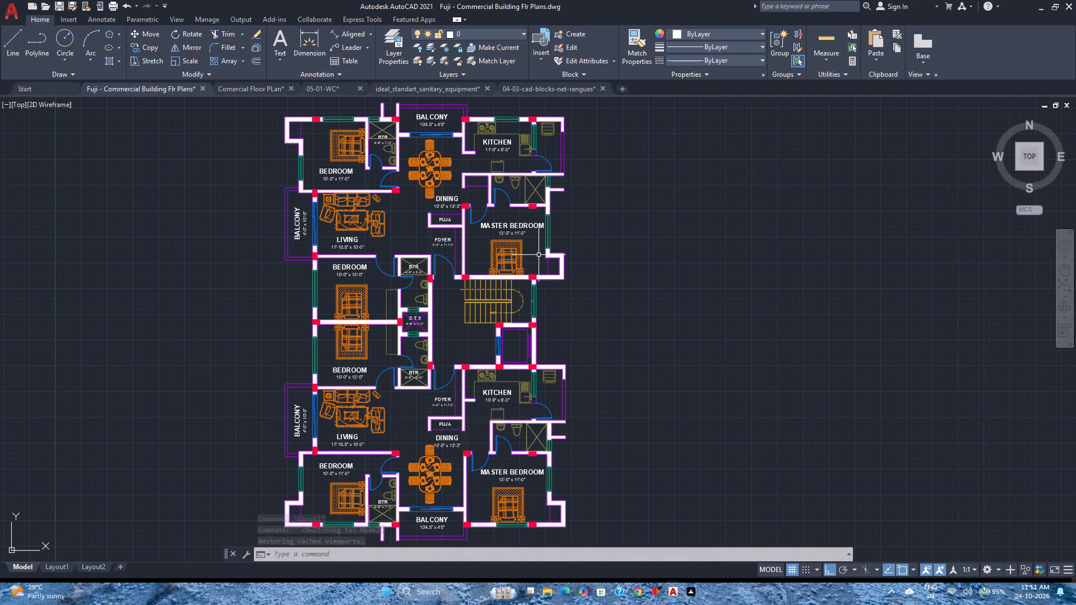
# Save the drawing from model space.
pyautogui.hotkey('ctrl', 's')
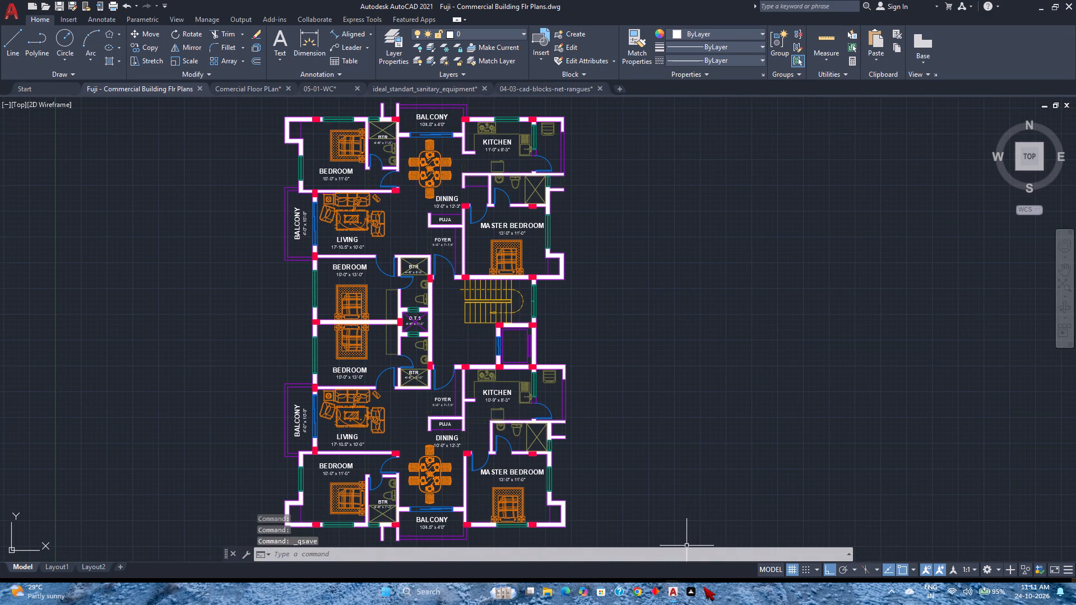
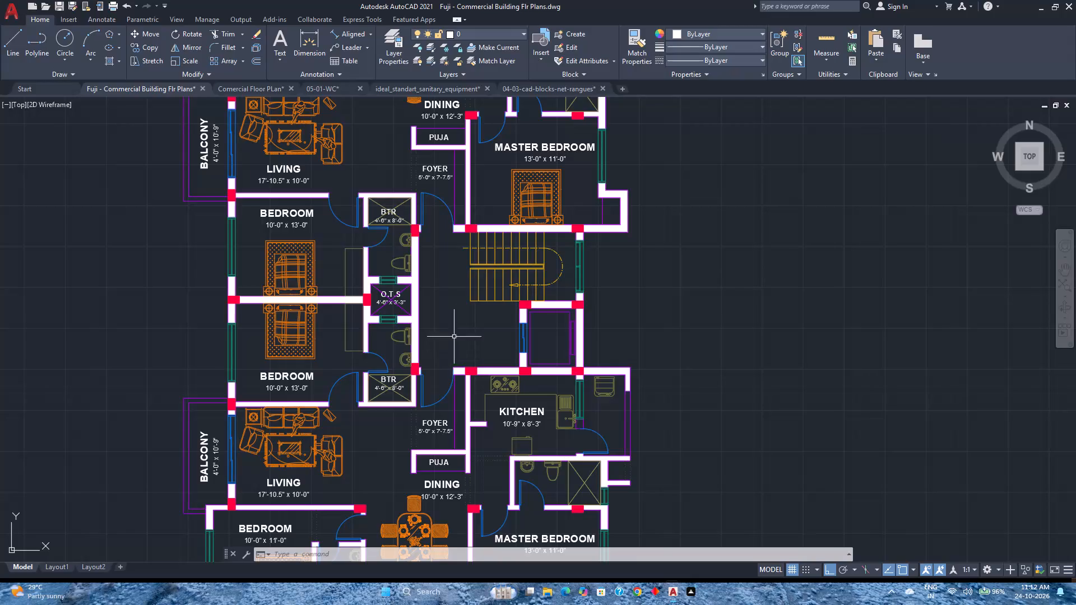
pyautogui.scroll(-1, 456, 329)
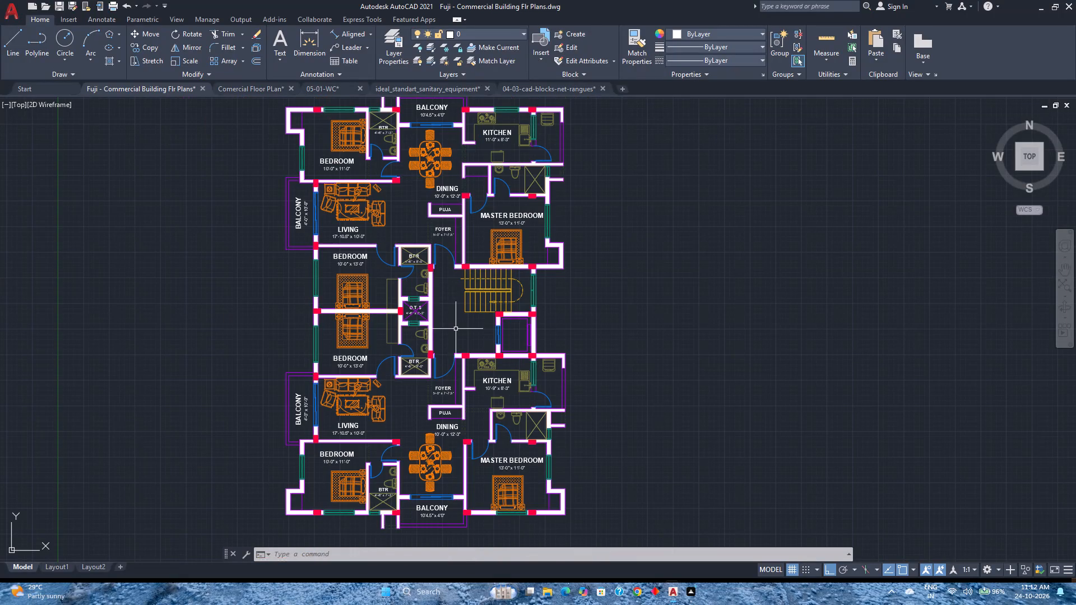
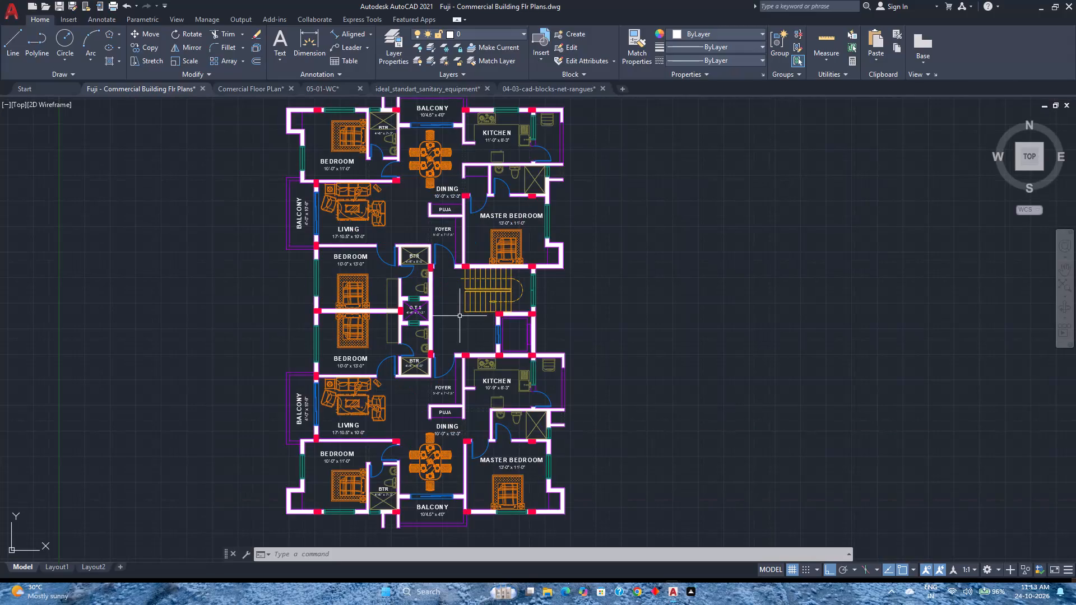
# Examine the hatched walls and columns of the floor plan around the staircase, lift and lower apartment.
pyautogui.scroll(-1, 458, 318)
pyautogui.moveTo(457, 318); pyautogui.dragTo(463, 340, button='middle')
pyautogui.scroll(2, 463, 340)
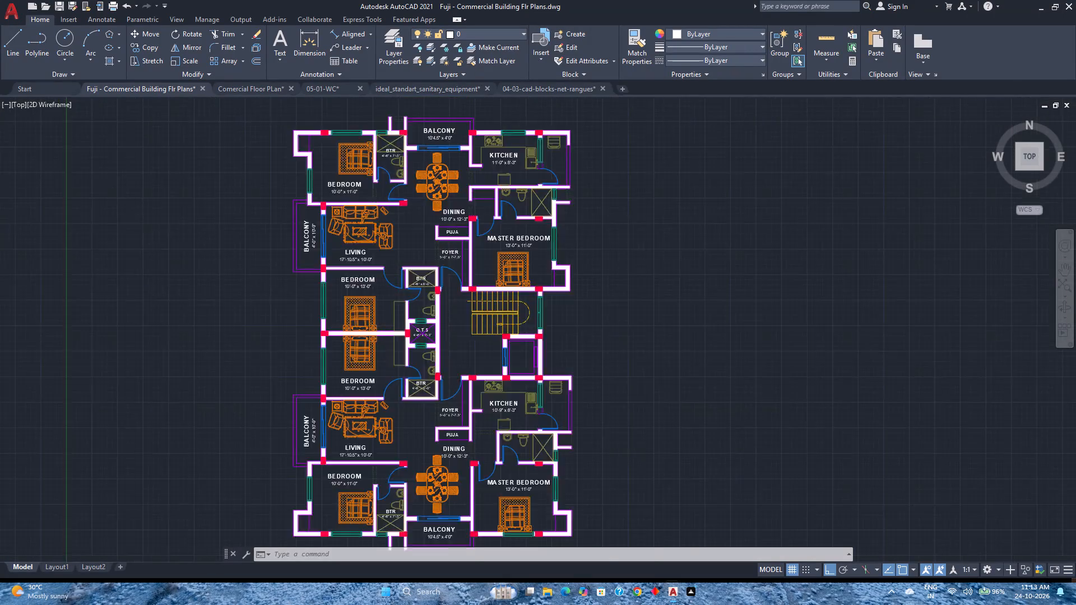
pyautogui.scroll(2, 463, 340)
pyautogui.scroll(-2, 463, 340)
pyautogui.moveTo(464, 353); pyautogui.dragTo(471, 322, button='middle')
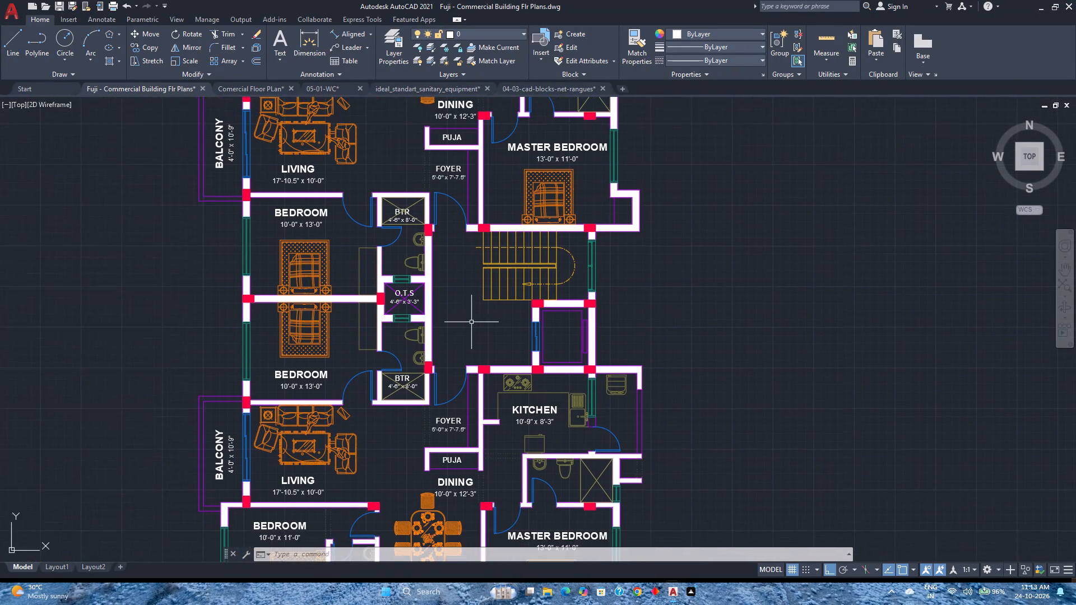
pyautogui.scroll(-2, 471, 322)
pyautogui.scroll(3, 467, 328)
pyautogui.scroll(-1, 467, 328)
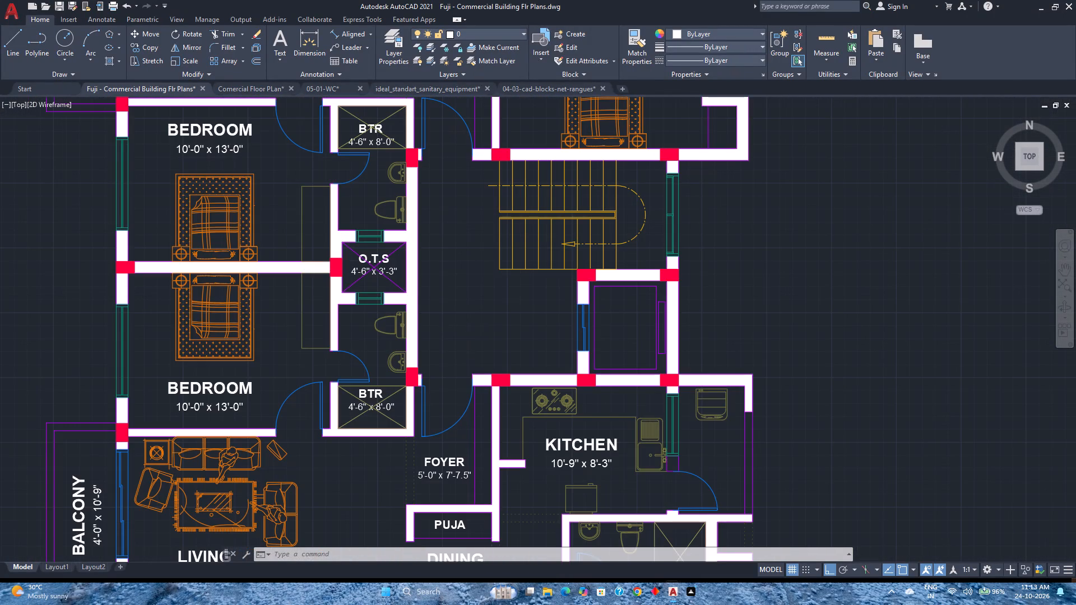
pyautogui.scroll(-1, 467, 328)
pyautogui.scroll(2, 467, 328)
pyautogui.scroll(-1, 467, 328)
pyautogui.moveTo(474, 336); pyautogui.dragTo(474, 296, button='middle')
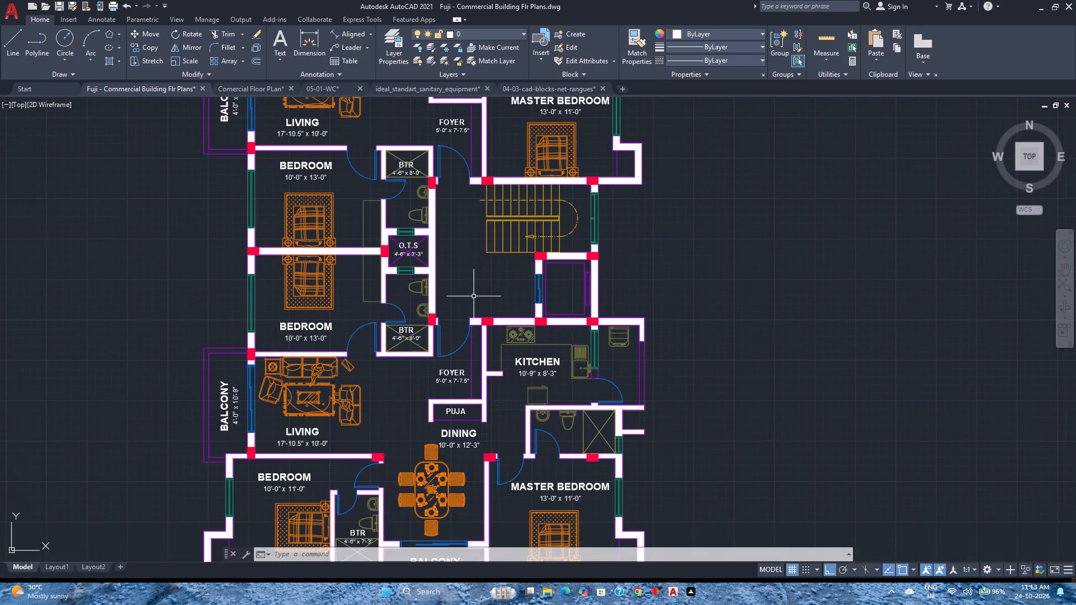
pyautogui.scroll(-1, 473, 299)
pyautogui.scroll(2, 467, 320)
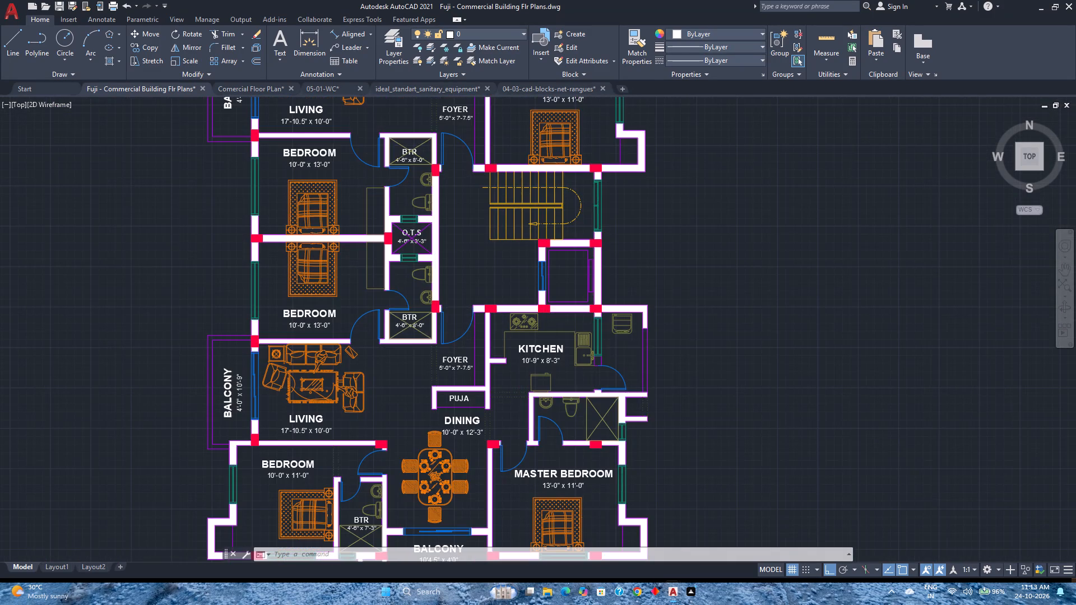
pyautogui.scroll(5, 467, 320)
pyautogui.scroll(-6, 467, 320)
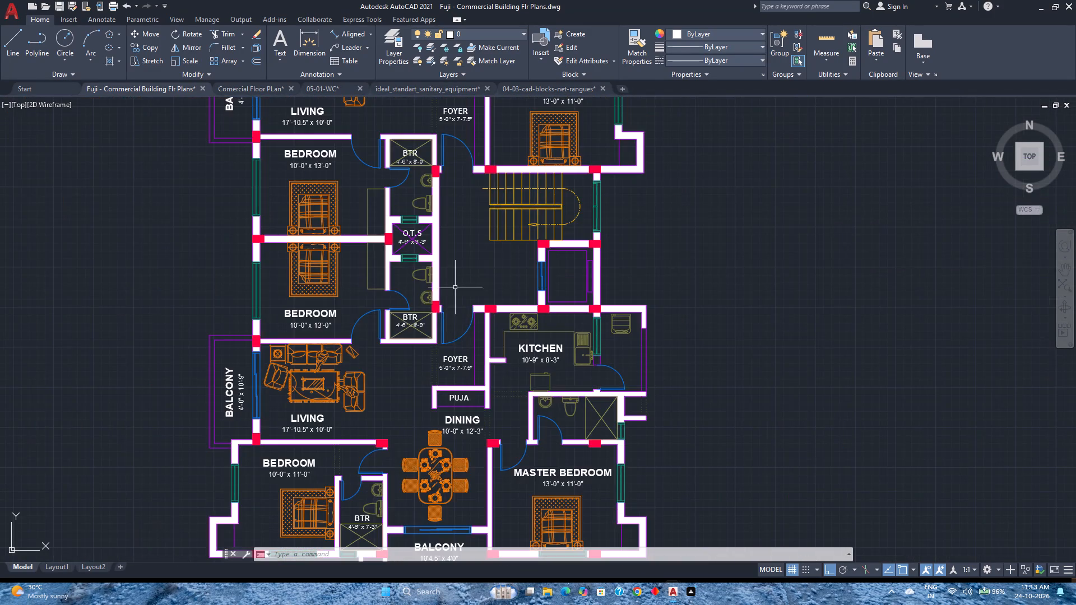
pyautogui.scroll(-2, 455, 286)
pyautogui.scroll(2, 455, 285)
pyautogui.scroll(-1, 455, 285)
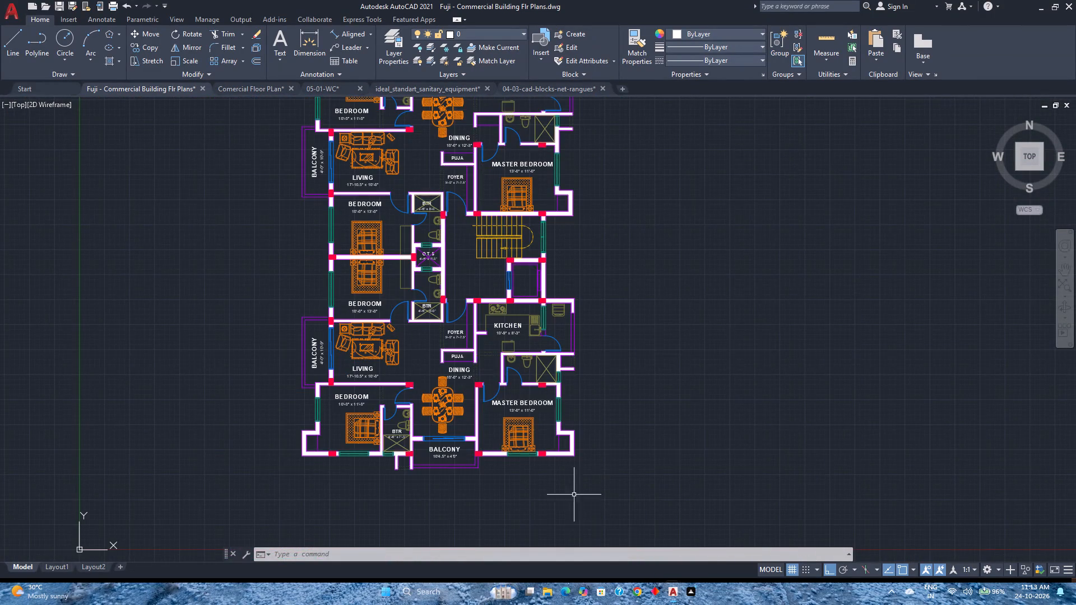
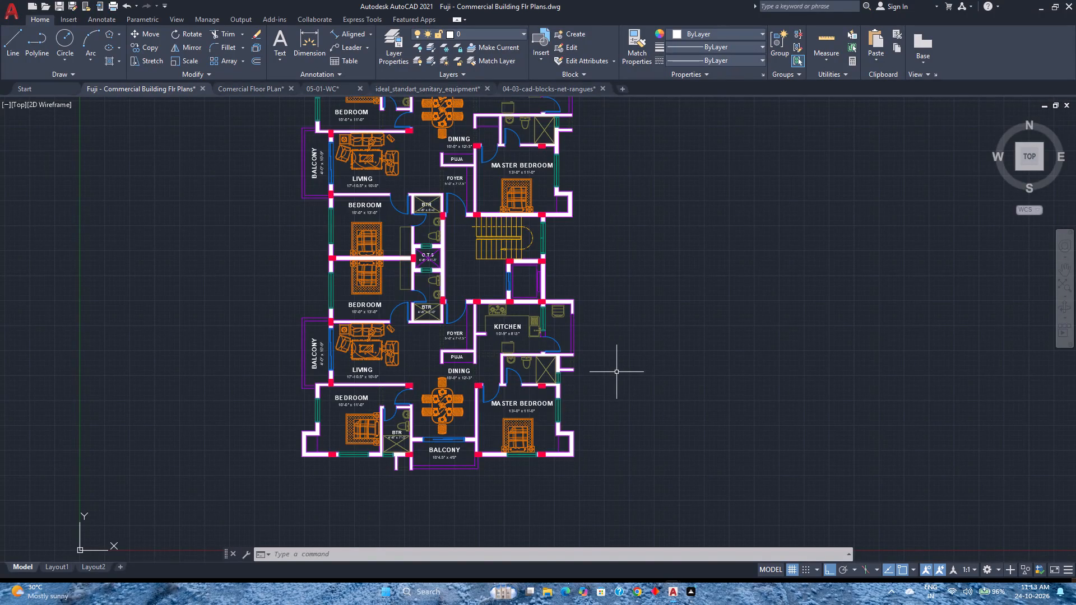
# Examine the hatched floor plan as a whole and around the foyers, staircase, lift and central bathrooms.
pyautogui.scroll(1, 616, 372)
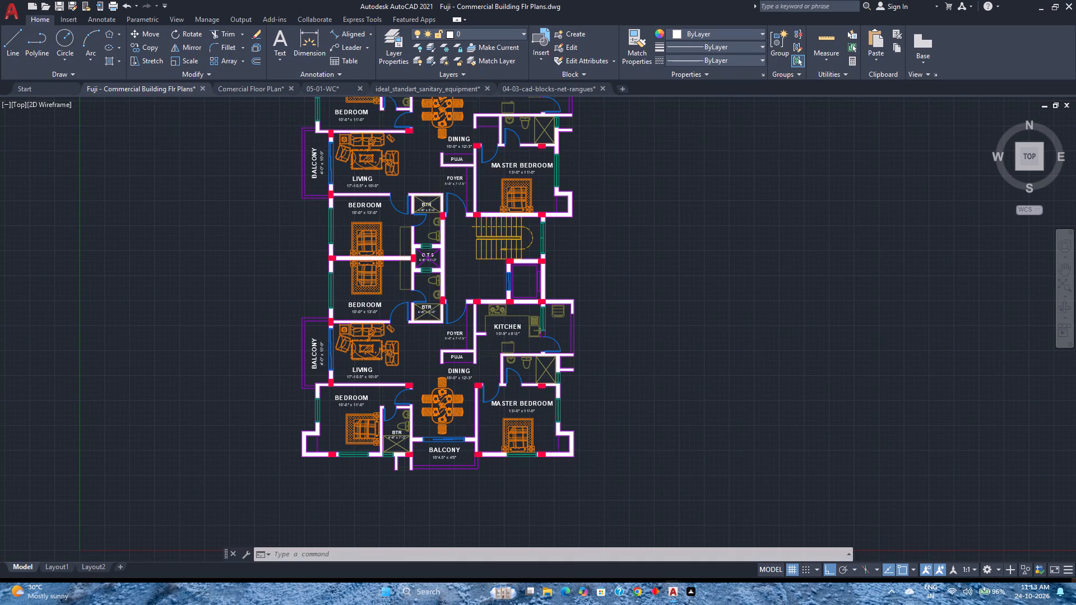
pyautogui.scroll(-1, 616, 372)
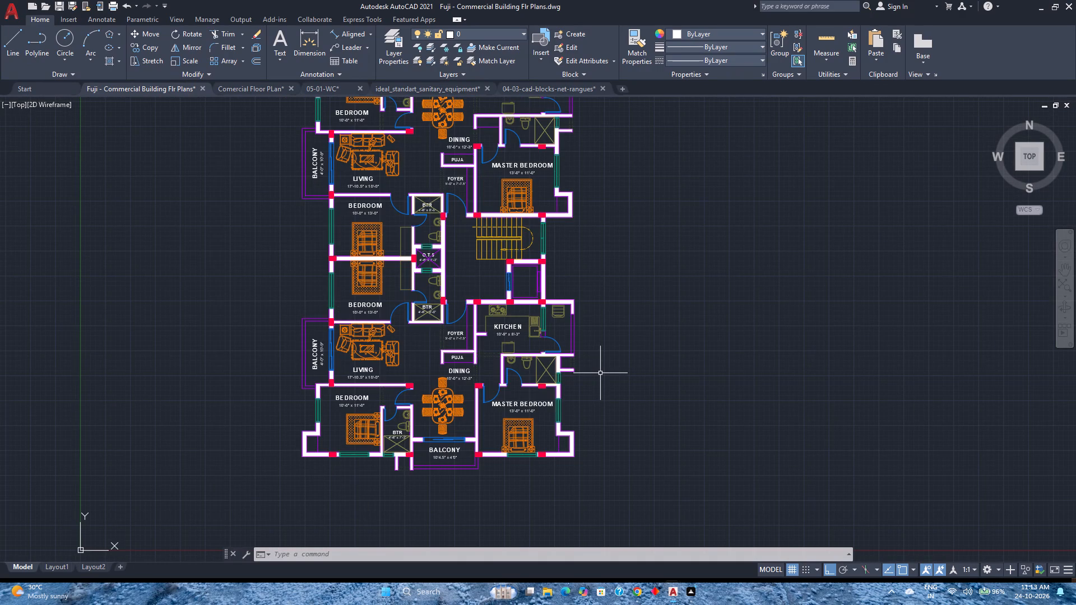
pyautogui.scroll(-2, 600, 373)
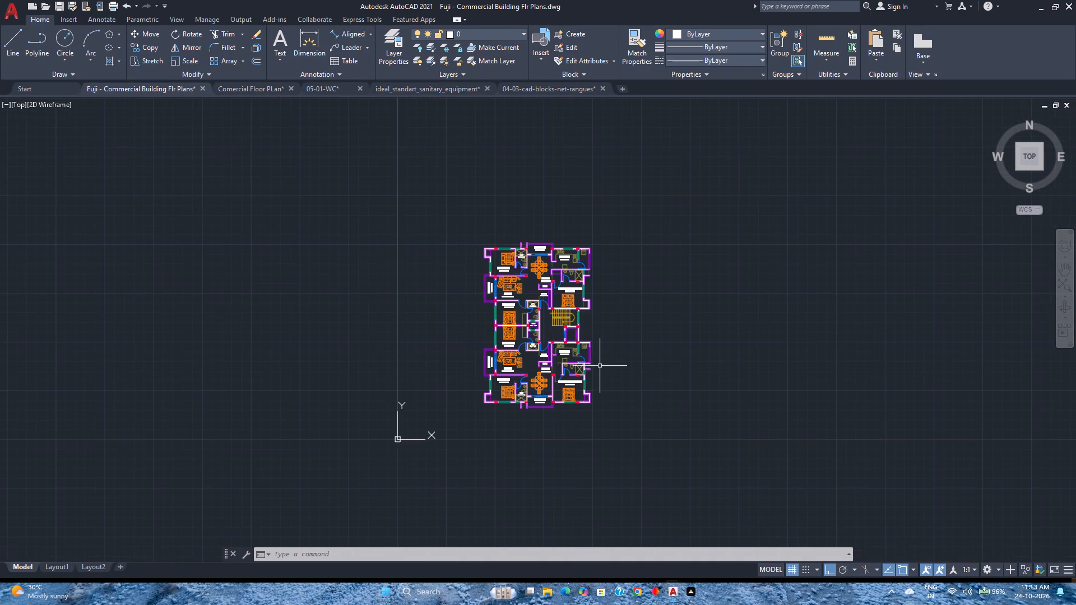
pyautogui.scroll(2, 526, 308)
pyautogui.moveTo(556, 364); pyautogui.dragTo(495, 319, button='middle')
pyautogui.middleClick(495, 319)
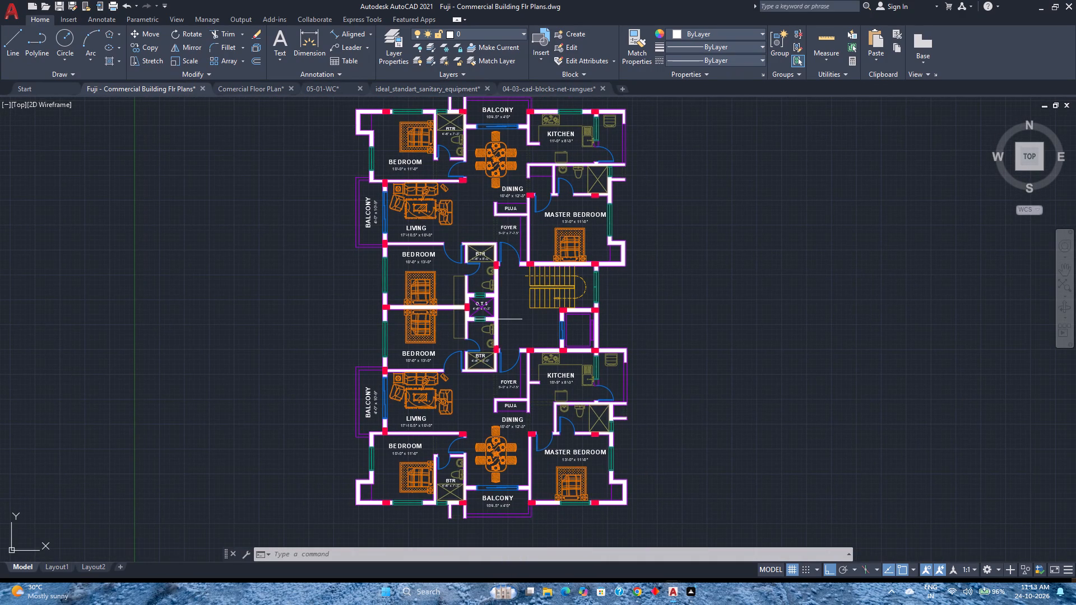
pyautogui.scroll(-1, 513, 397)
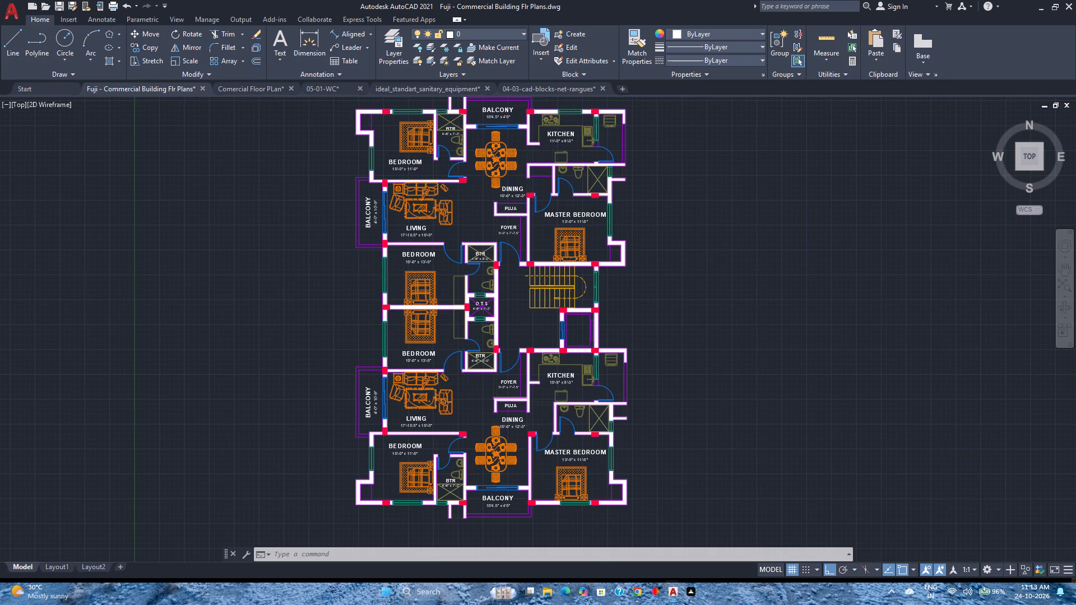
pyautogui.scroll(3, 513, 397)
pyautogui.scroll(-2, 513, 397)
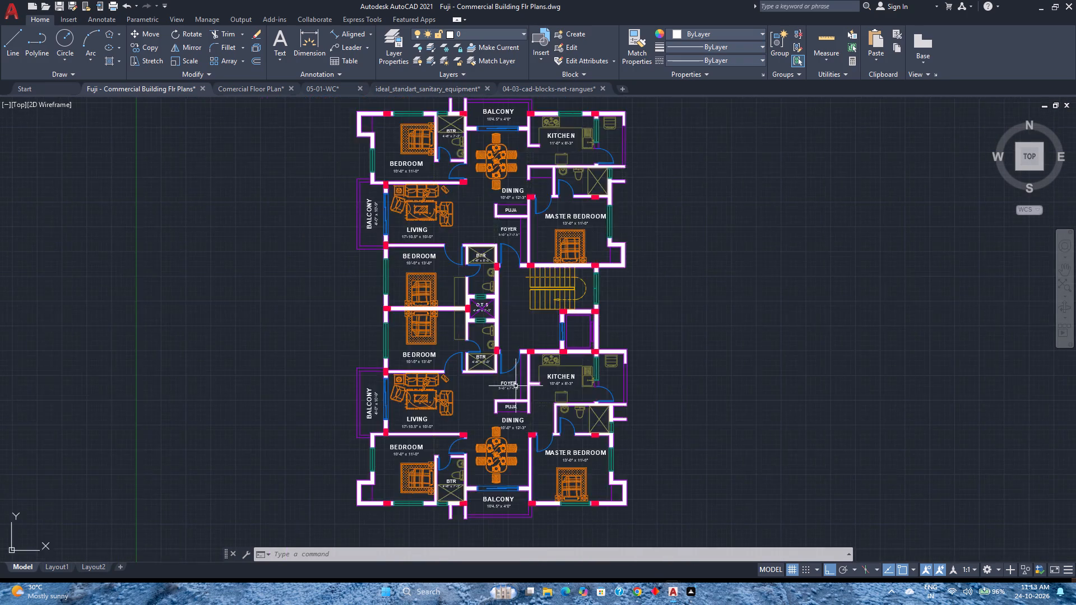
pyautogui.scroll(4, 520, 380)
pyautogui.scroll(-4, 517, 374)
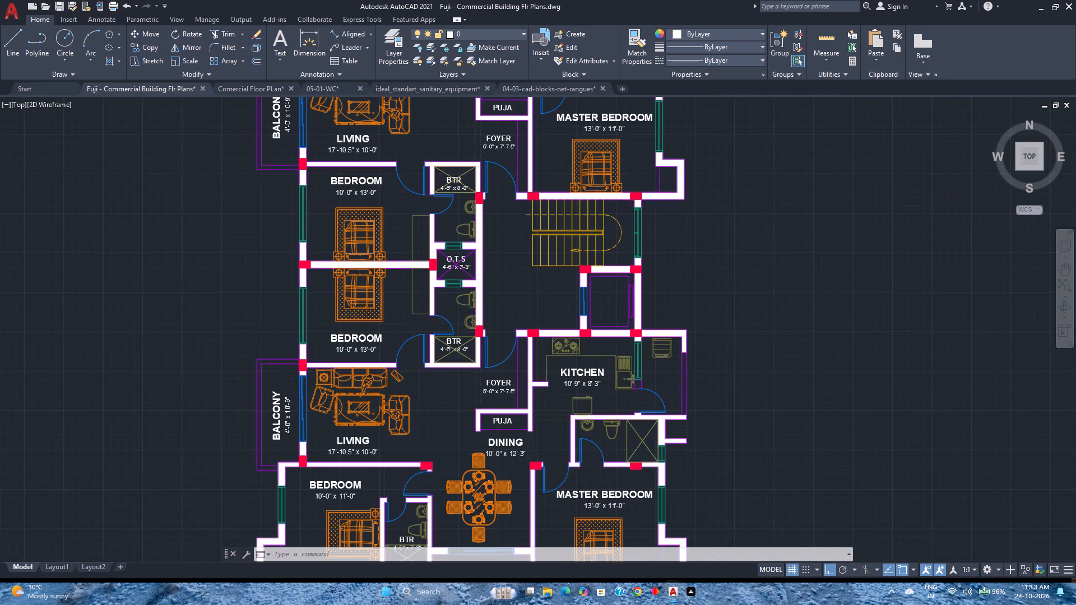
pyautogui.scroll(3, 517, 374)
pyautogui.scroll(-2, 517, 374)
pyautogui.scroll(2, 517, 374)
pyautogui.scroll(-3, 517, 374)
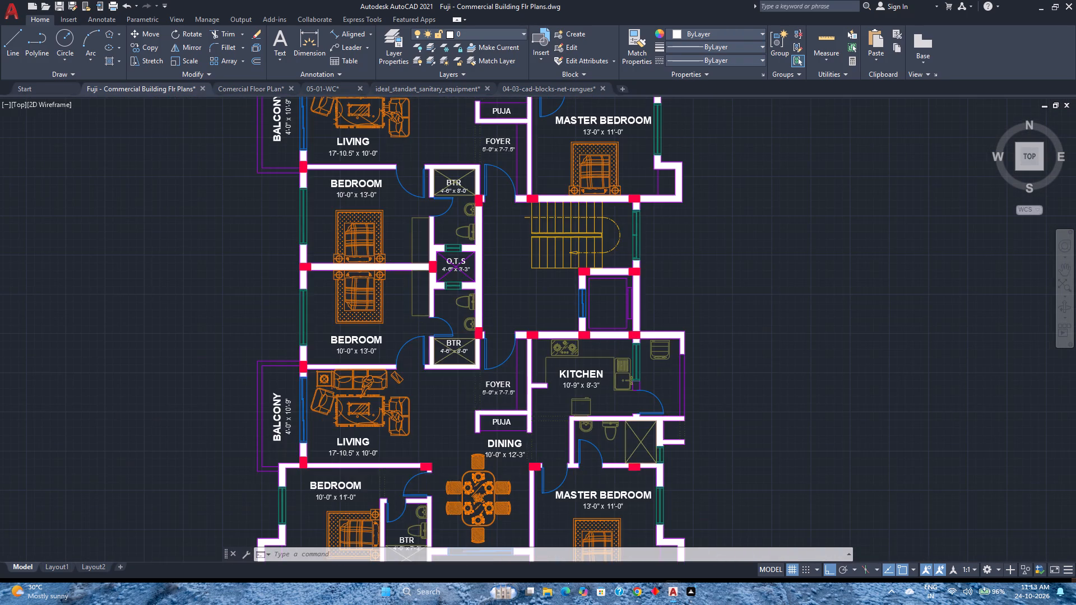
pyautogui.scroll(2, 517, 374)
pyautogui.moveTo(517, 374); pyautogui.dragTo(453, 435, button='middle')
pyautogui.middleClick(453, 435)
pyautogui.scroll(-3, 452, 426)
pyautogui.scroll(1, 451, 426)
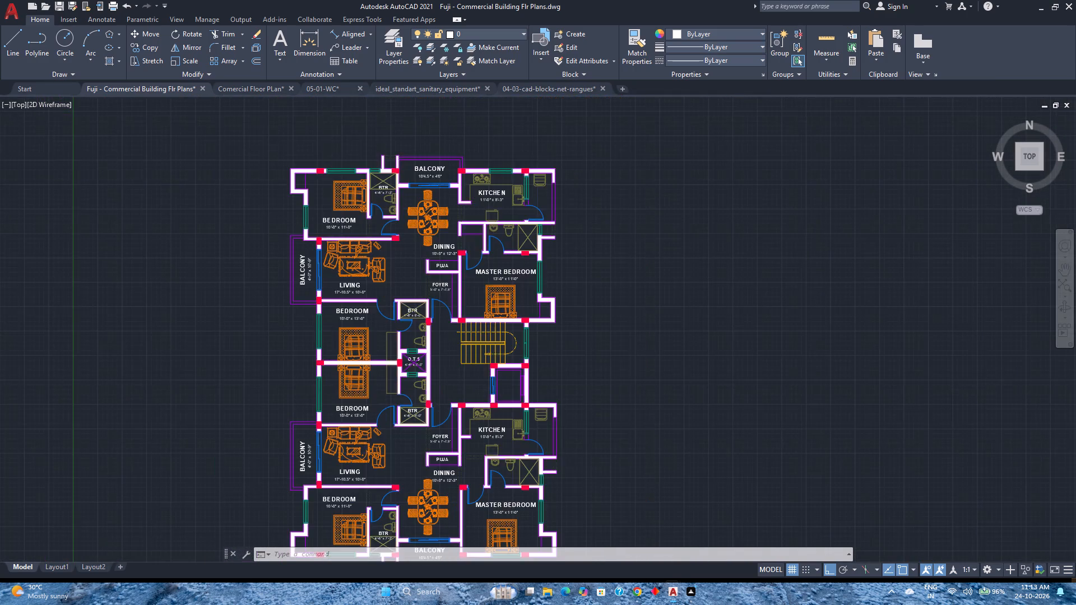
pyautogui.scroll(2, 451, 426)
pyautogui.scroll(-3, 451, 426)
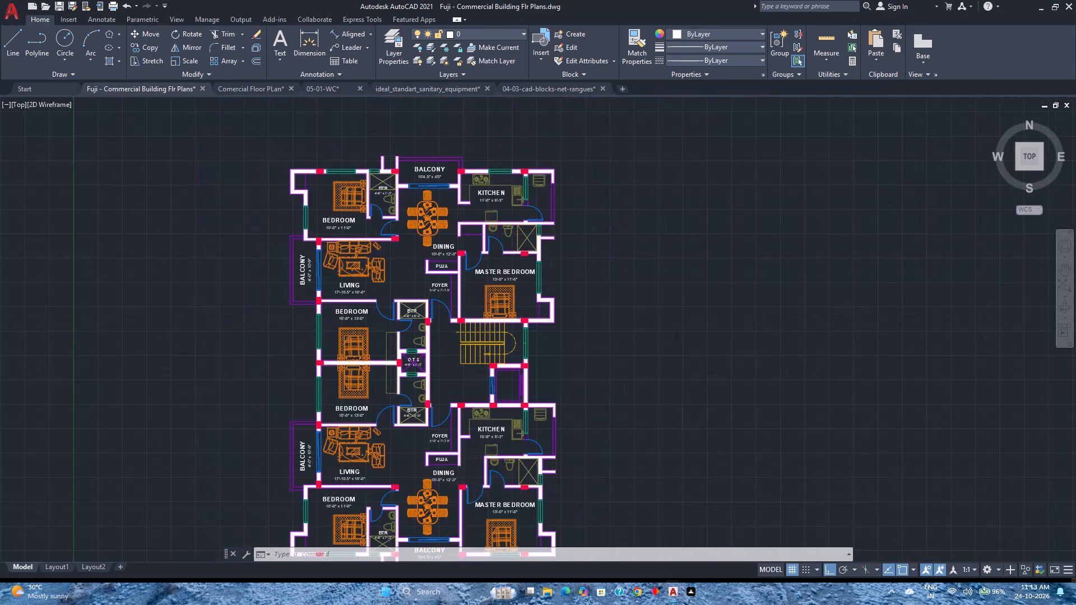
pyautogui.scroll(3, 451, 426)
pyautogui.scroll(-2, 451, 426)
pyautogui.scroll(3, 451, 426)
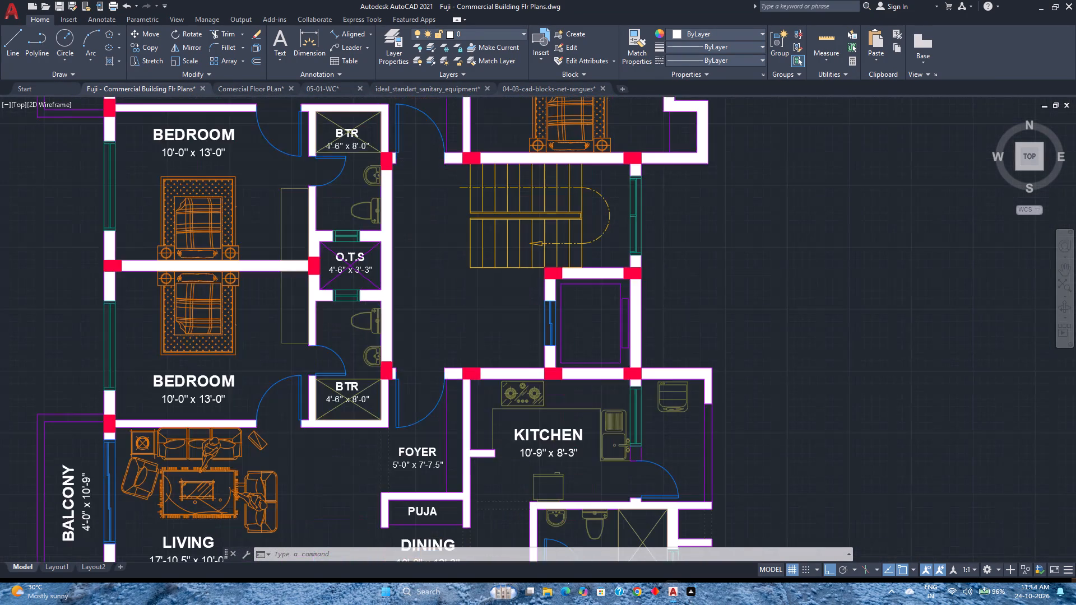
pyautogui.scroll(-3, 451, 426)
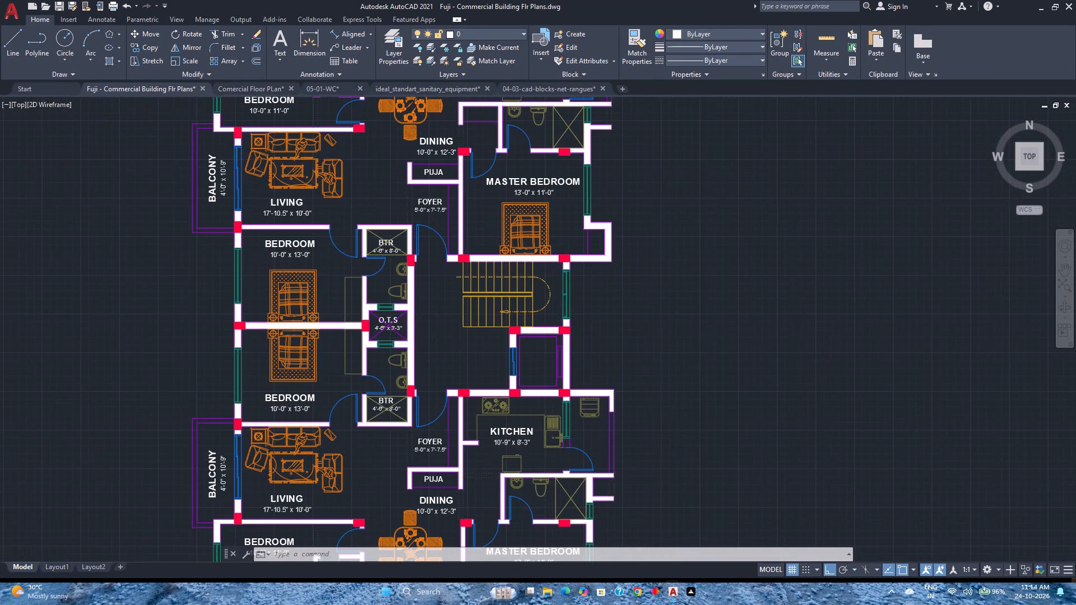
pyautogui.scroll(3, 456, 394)
pyautogui.scroll(-5, 456, 394)
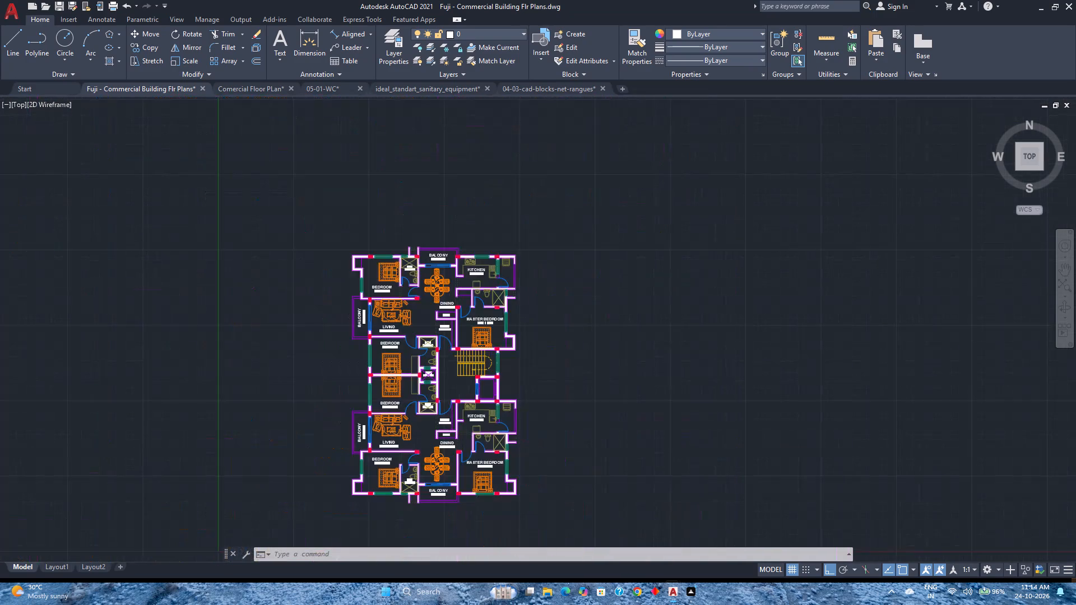
pyautogui.scroll(8, 456, 394)
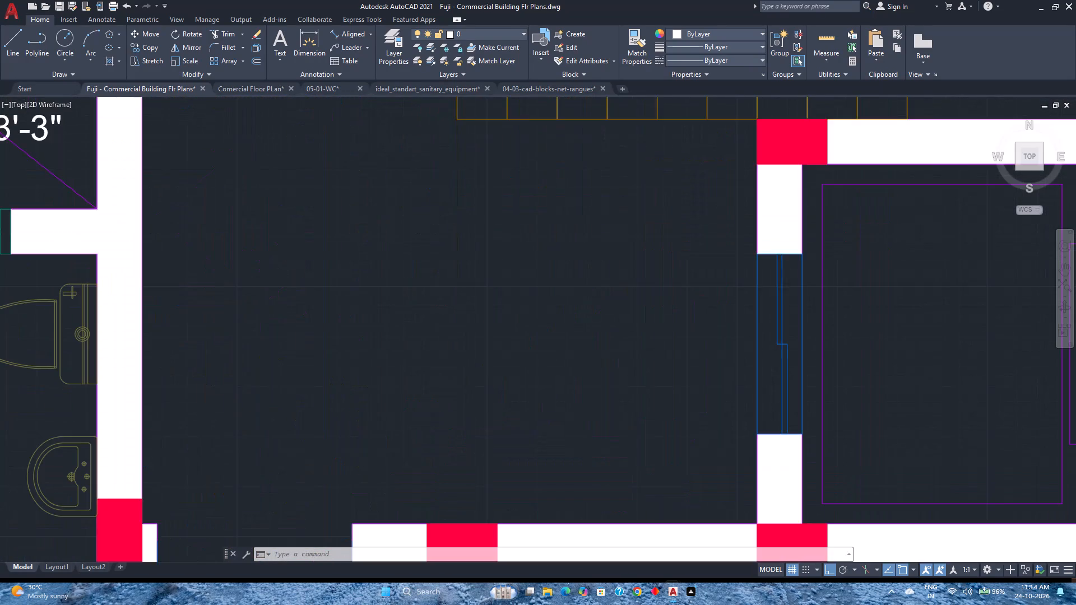
pyautogui.scroll(-7, 456, 394)
pyautogui.scroll(1, 456, 394)
pyautogui.moveTo(456, 394); pyautogui.dragTo(481, 348, button='middle')
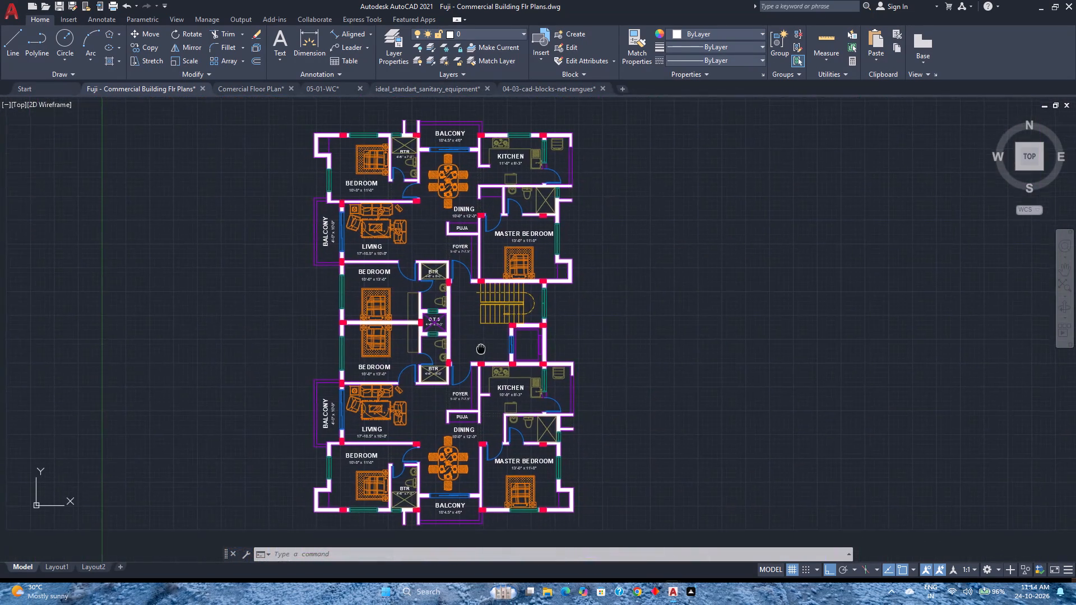
pyautogui.moveTo(481, 348); pyautogui.dragTo(481, 348, button='middle')
pyautogui.middleClick(481, 348)
pyautogui.scroll(1, 481, 348)
# Save the floor plan drawing.
pyautogui.hotkey('ctrl', 's')
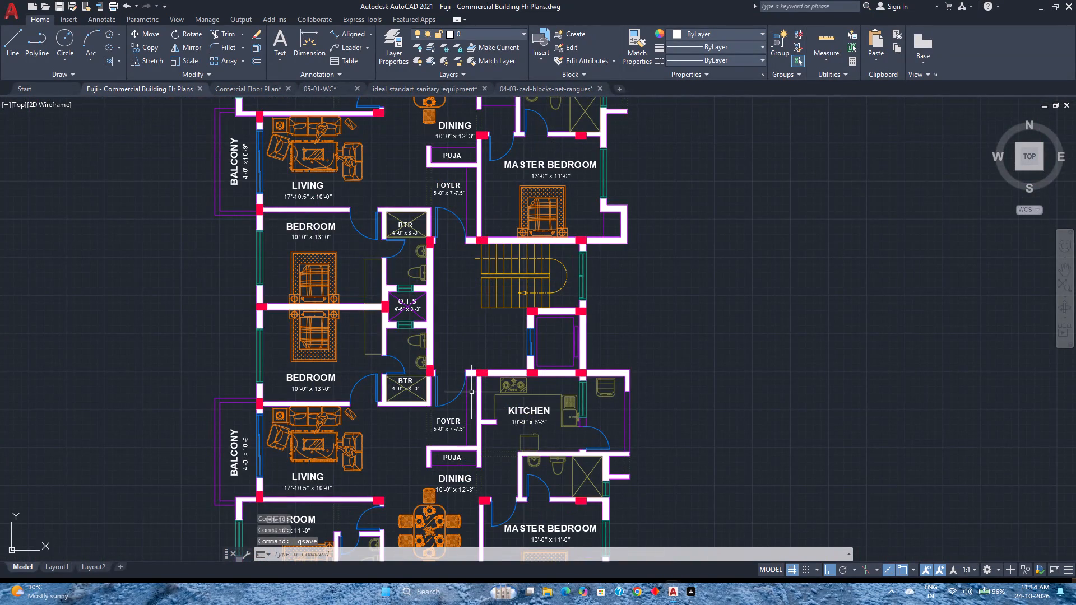
# Dimension the building's overall width between its two upper outer wall corners, with the dimension line above the upper balcony.
pyautogui.scroll(-1, 471, 392)
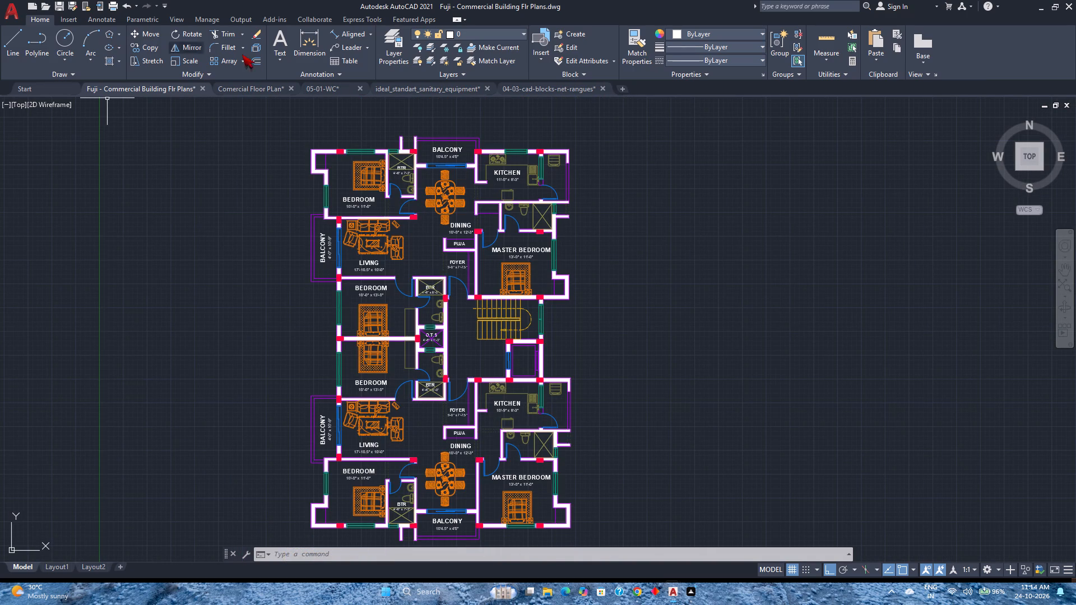
pyautogui.click(312, 49)
pyautogui.scroll(1, 351, 152)
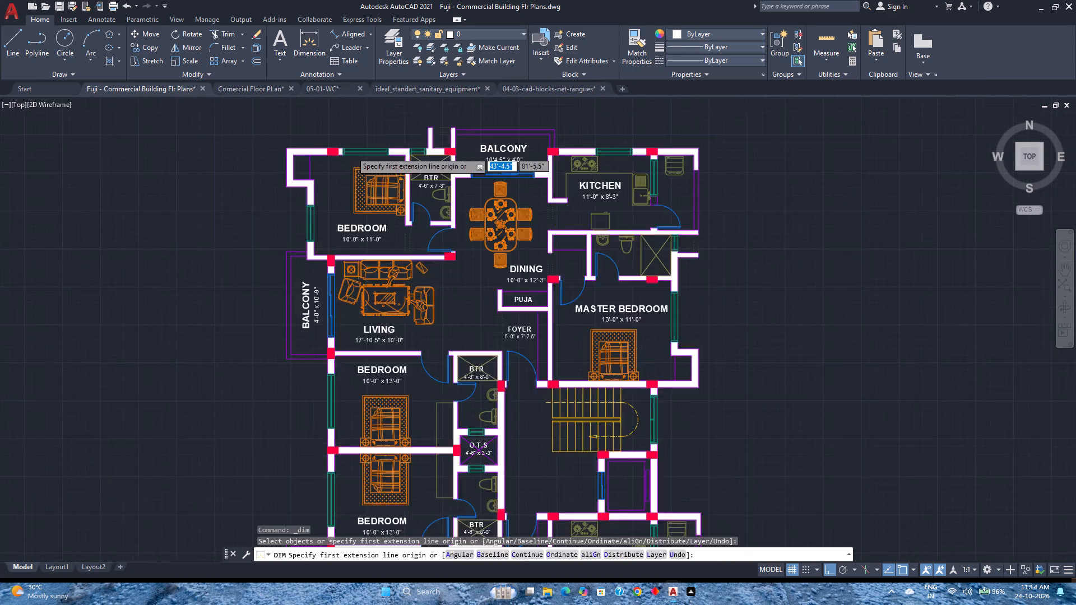
pyautogui.scroll(1, 351, 152)
pyautogui.moveTo(349, 152); pyautogui.dragTo(258, 277, button='middle')
pyautogui.middleClick(258, 277)
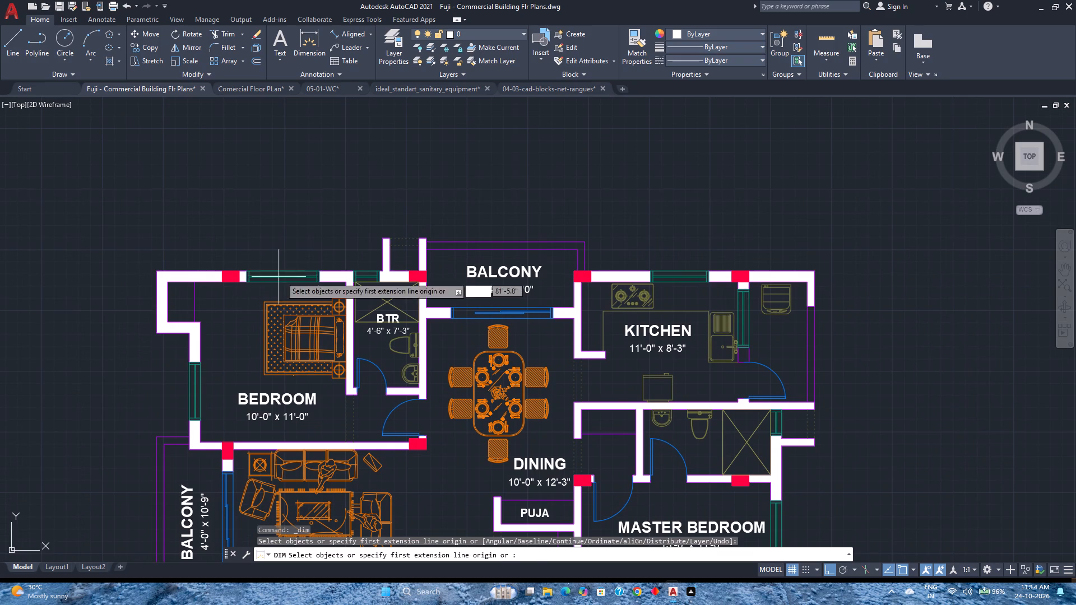
pyautogui.click(158, 268)
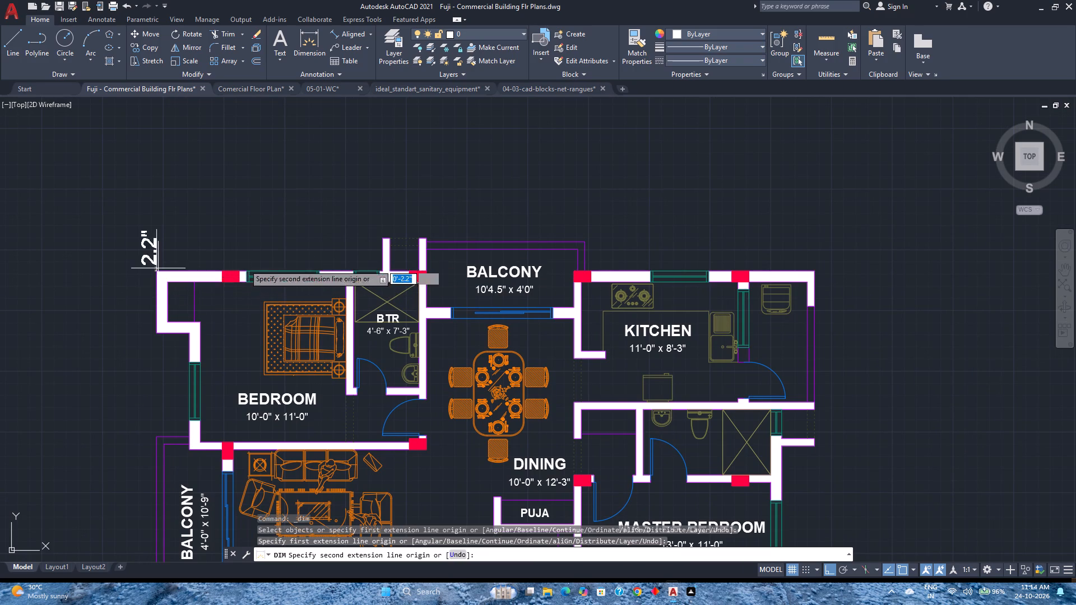
pyautogui.click(811, 269)
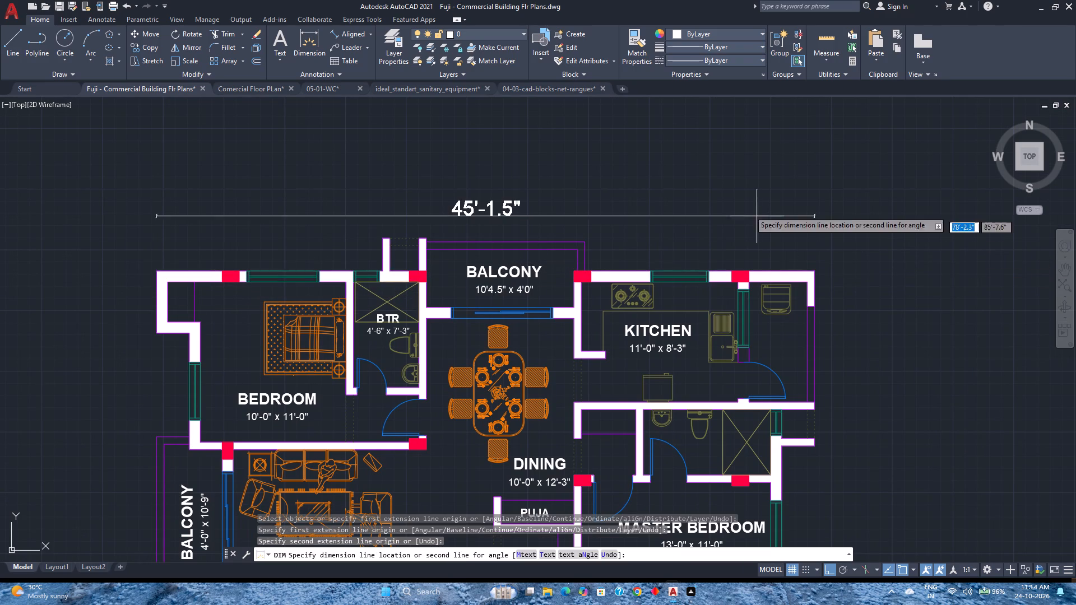
pyautogui.click(593, 186)
# Dimension the building's overall length from the upper-left to the lower-left outer wall corner, with the dimension line outside the balconies.
pyautogui.scroll(-2, 593, 186)
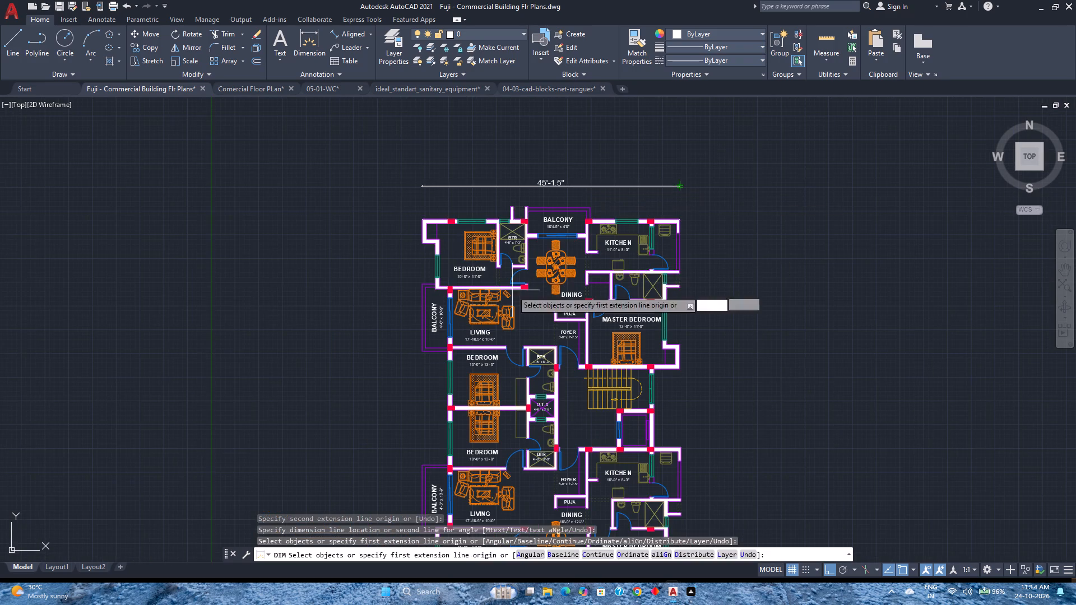
pyautogui.moveTo(512, 295); pyautogui.dragTo(522, 212, button='middle')
pyautogui.middleClick(522, 212)
pyautogui.click(431, 134)
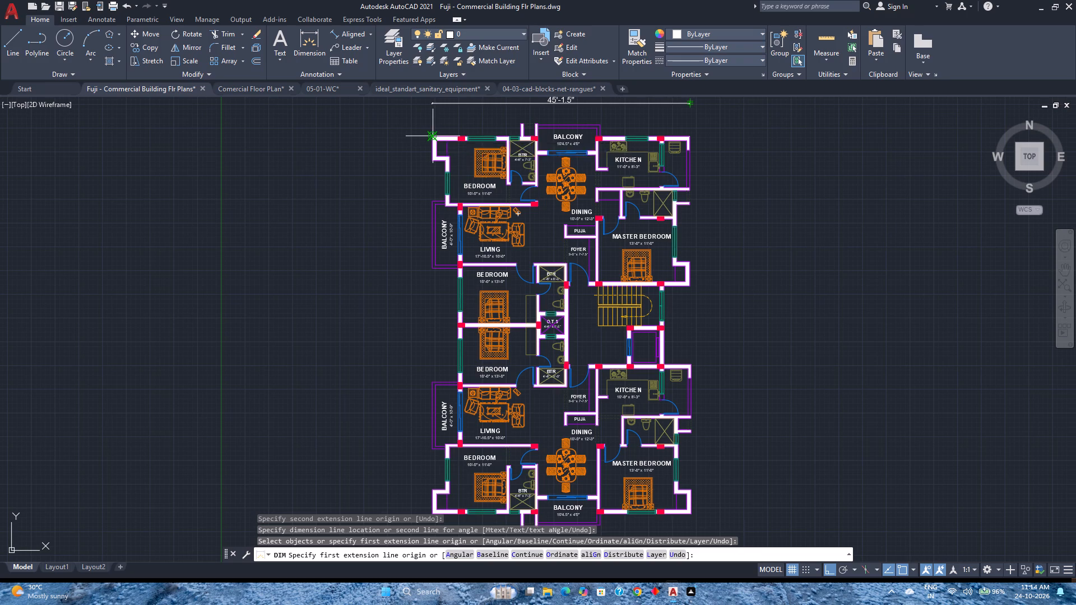
pyautogui.moveTo(402, 426); pyautogui.dragTo(400, 271, button='middle')
pyautogui.middleClick(400, 271)
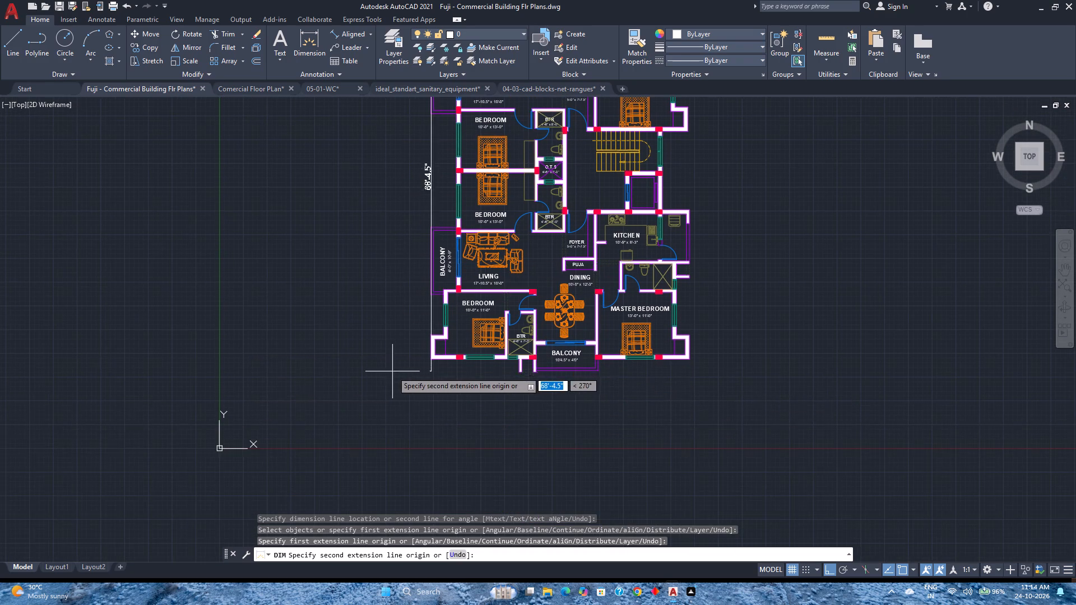
pyautogui.scroll(2, 393, 371)
pyautogui.click(485, 344)
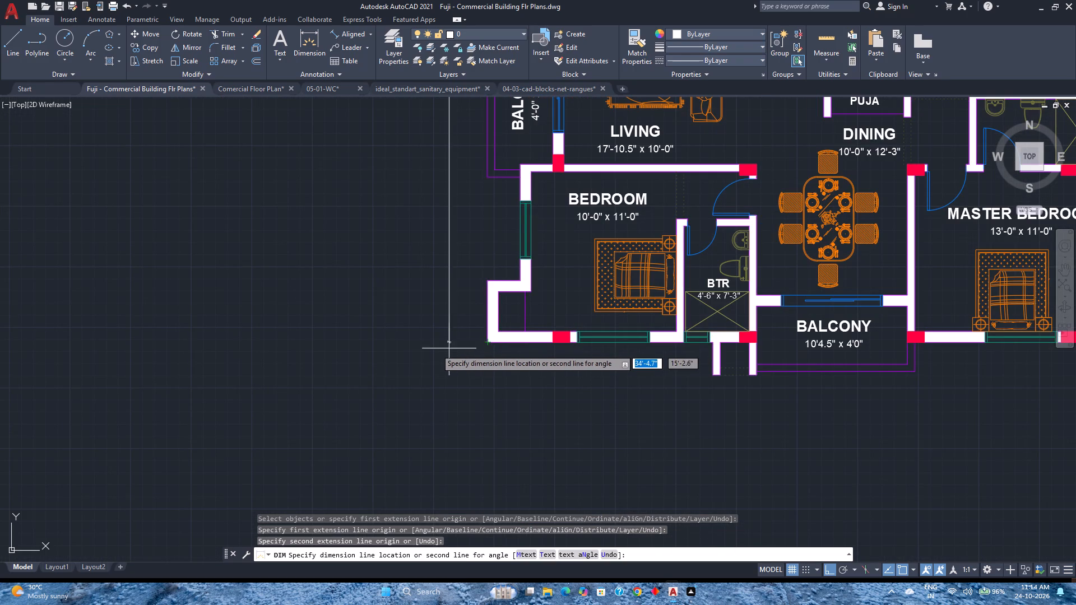
pyautogui.scroll(-3, 435, 349)
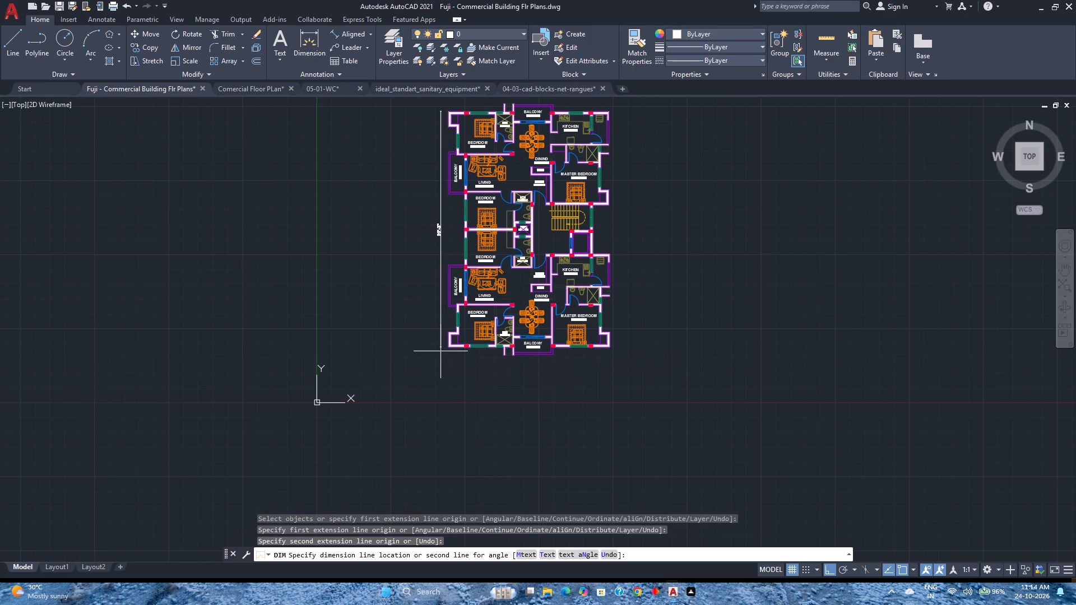
pyautogui.click(440, 351)
pyautogui.moveTo(516, 285); pyautogui.dragTo(516, 443, button='middle')
pyautogui.middleClick(516, 443)
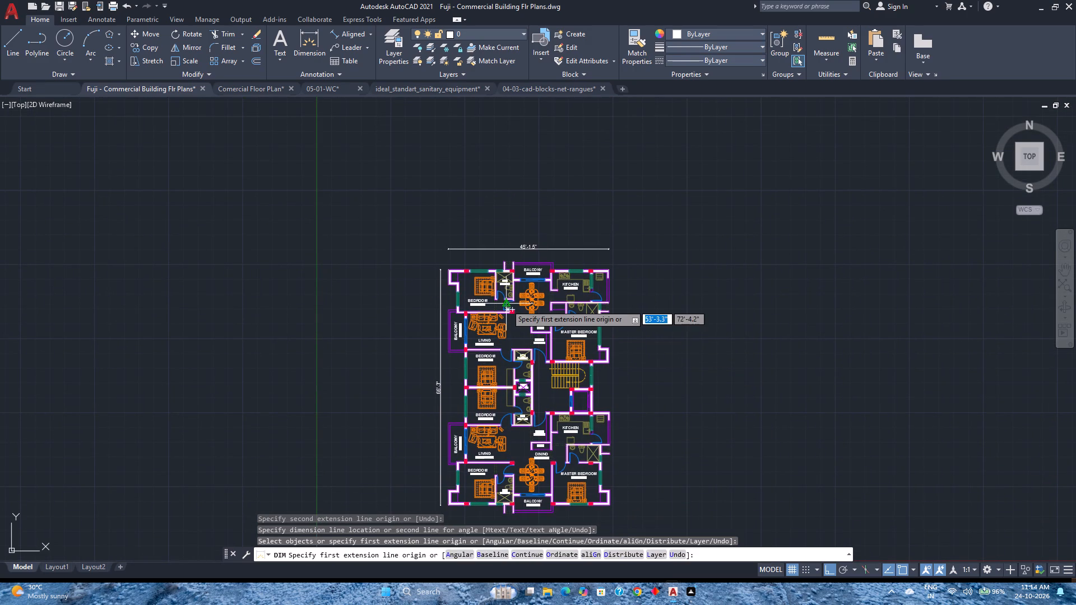
pyautogui.press('Escape')
# Move the overall width dimension line down closer to the upper edge of the plan.
pyautogui.click(523, 249)
pyautogui.scroll(3, 523, 249)
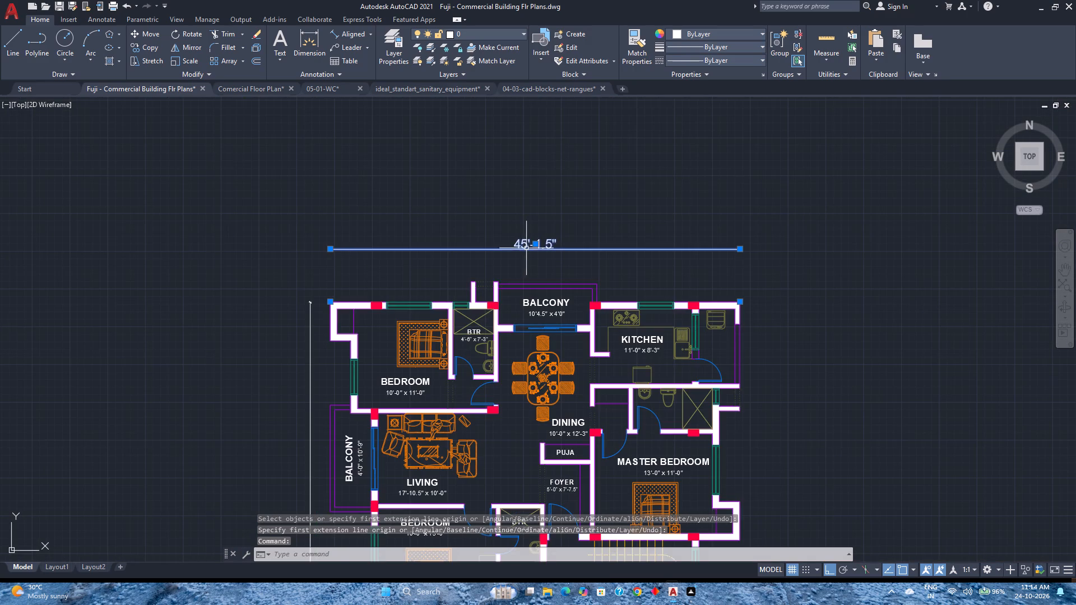
pyautogui.click(533, 245)
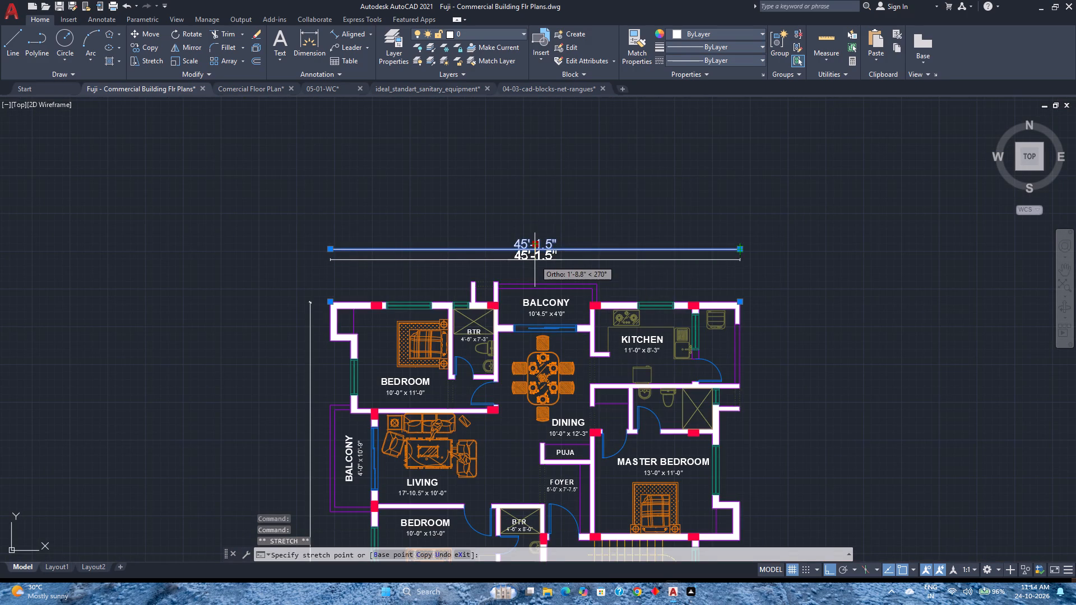
pyautogui.click(535, 265)
pyautogui.press('Escape')
# Save the drawing with the overall dimensions.
pyautogui.scroll(-2, 522, 300)
pyautogui.moveTo(536, 362); pyautogui.dragTo(492, 281, button='middle')
pyautogui.middleClick(492, 281)
pyautogui.hotkey('ctrl', 's')
# Redefine the boundaries of the saved Plan model view to enclose the whole floor plan with its overall width and length dimensions.
pyautogui.moveTo(495, 346); pyautogui.dragTo(408, 316, button='middle')
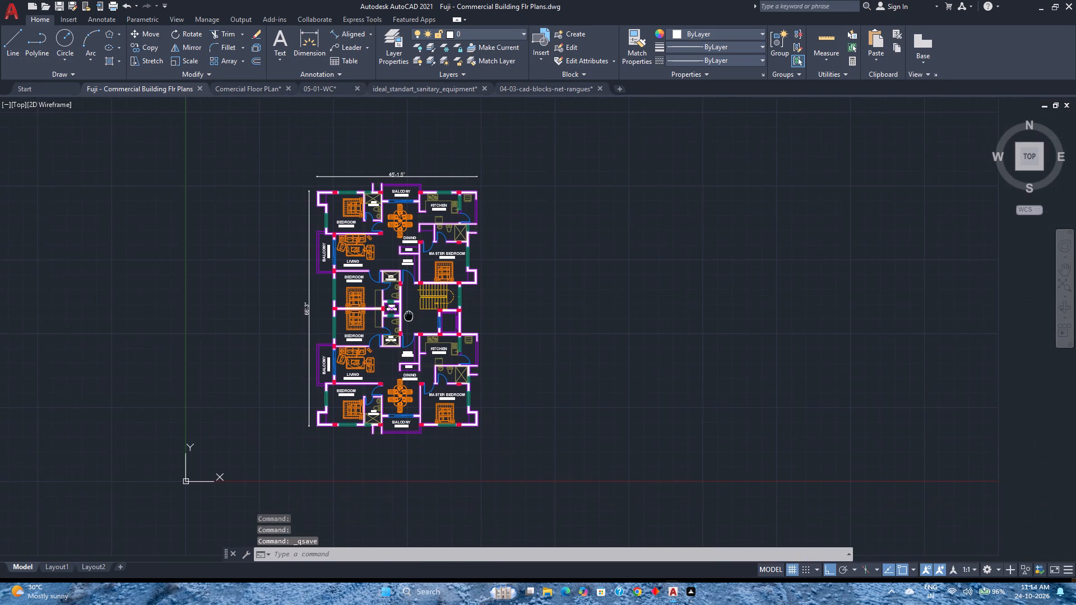
pyautogui.moveTo(408, 316); pyautogui.dragTo(421, 325, button='middle')
pyautogui.write('vie')
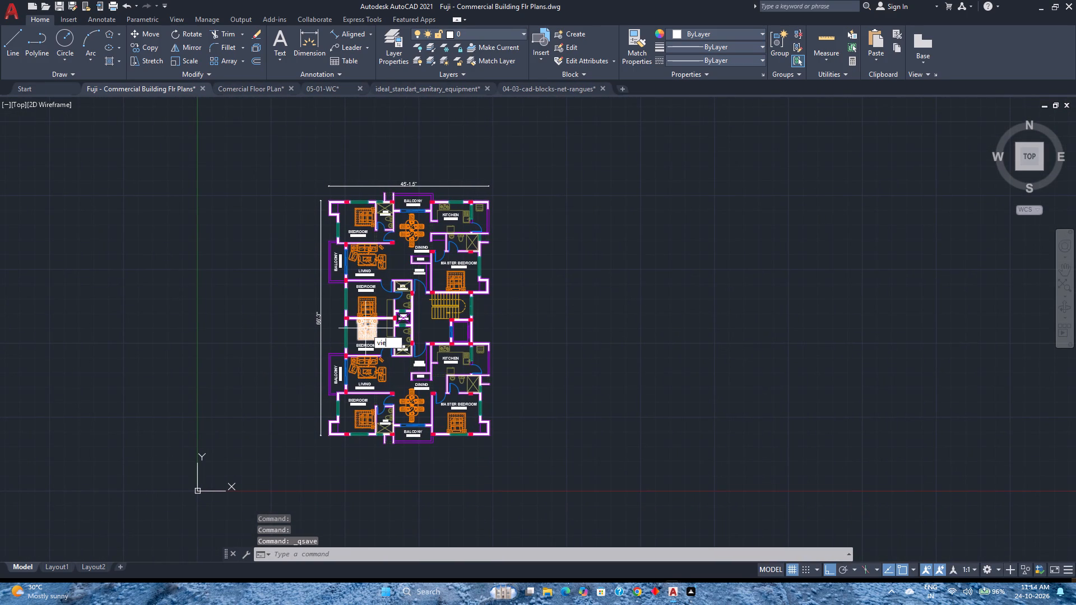
pyautogui.press('Return')
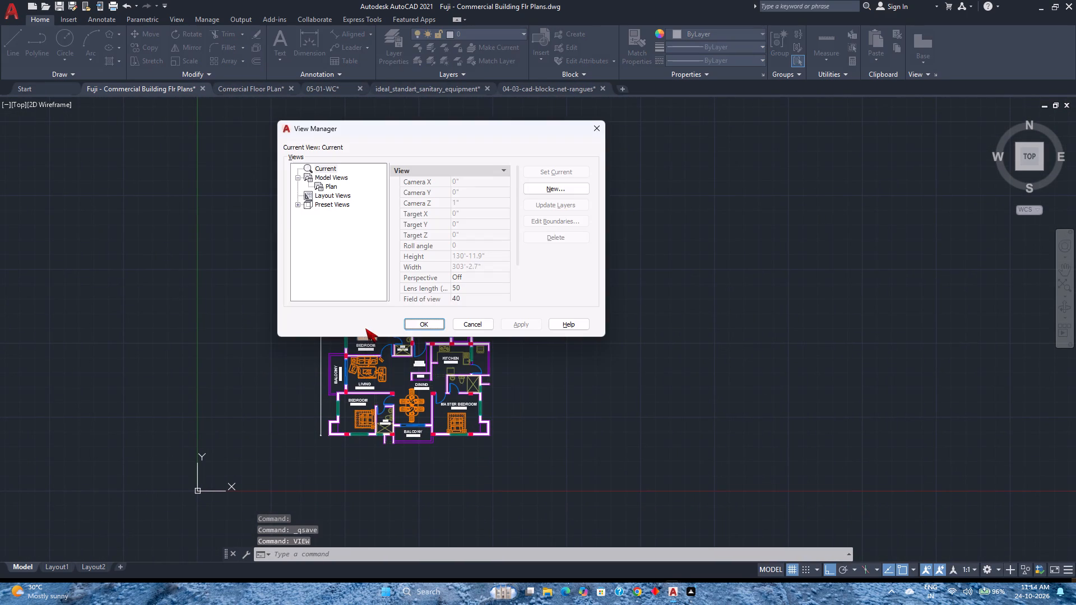
pyautogui.click(338, 187)
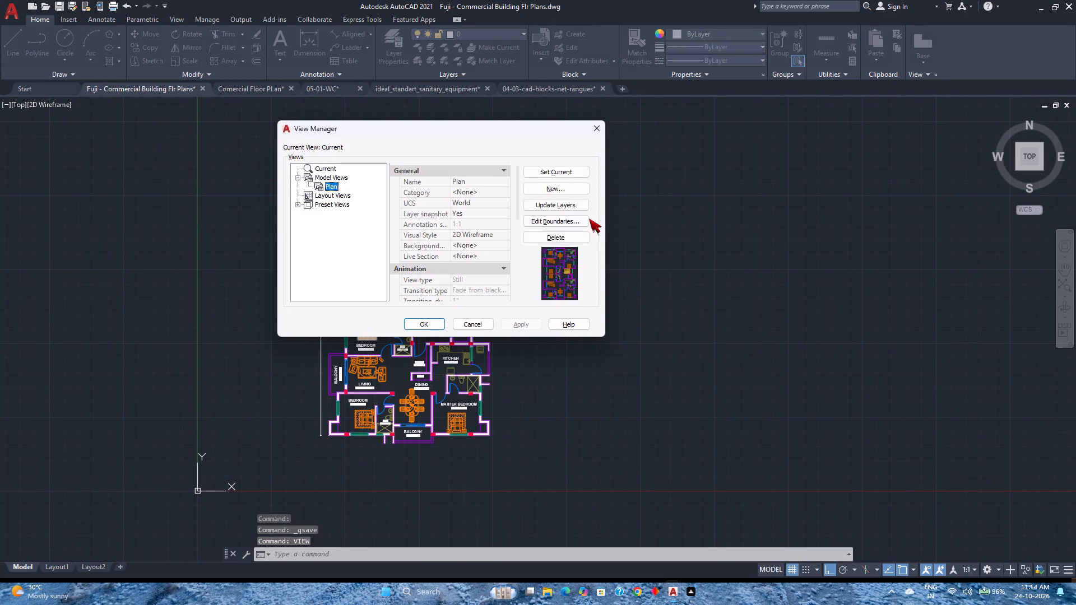
pyautogui.click(580, 220)
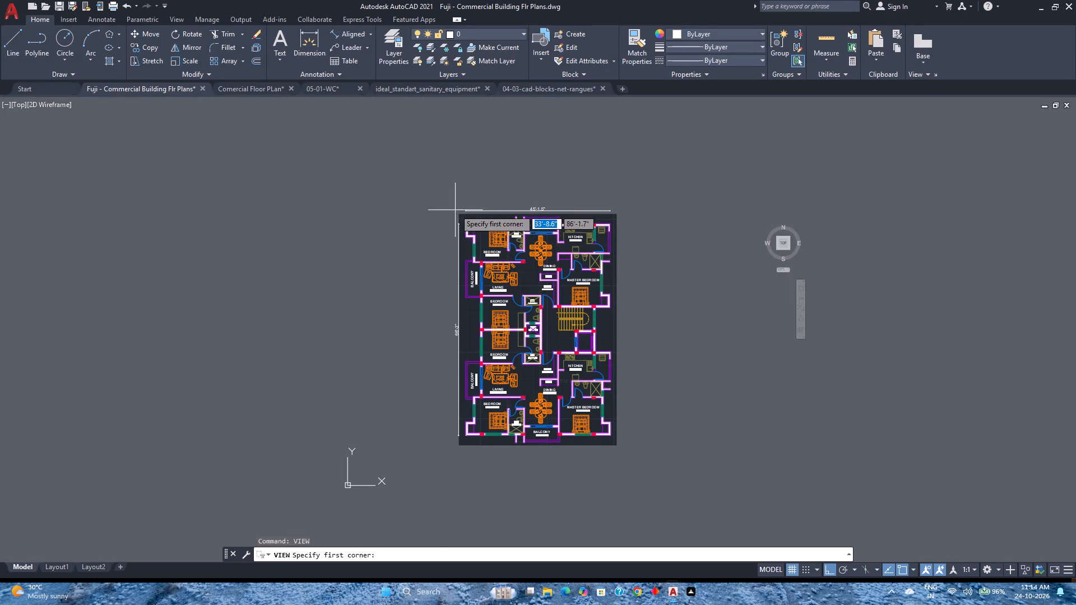
pyautogui.scroll(2, 454, 208)
pyautogui.click(451, 198)
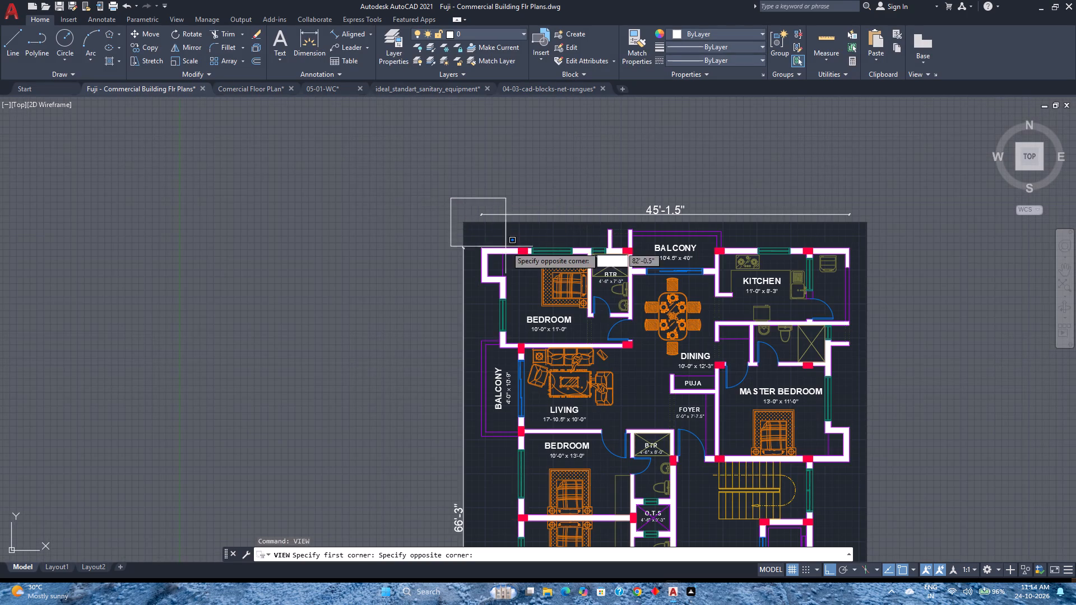
pyautogui.scroll(-2, 506, 246)
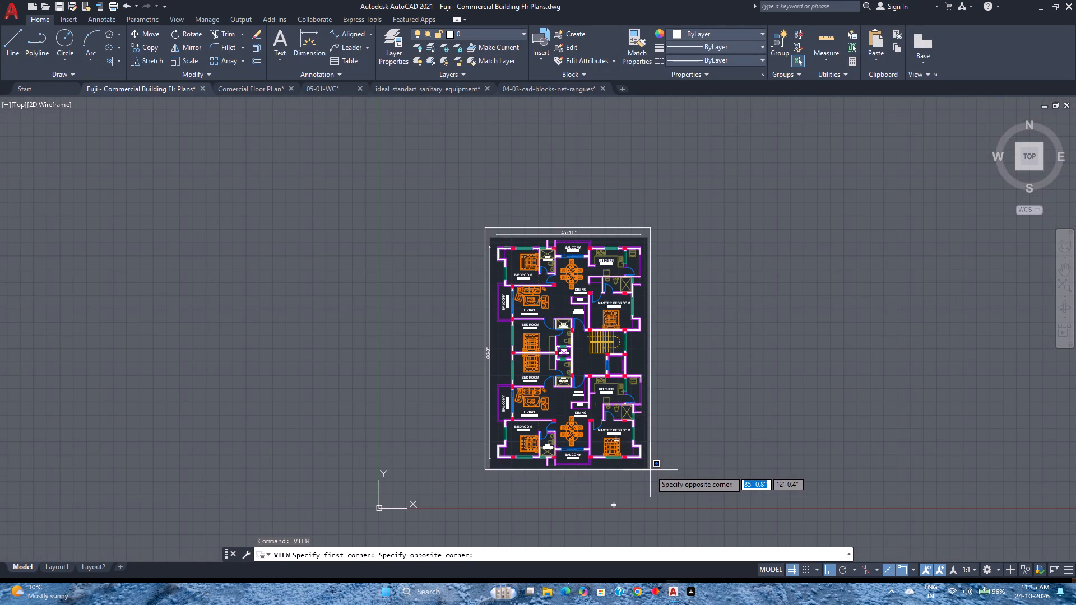
pyautogui.click(647, 469)
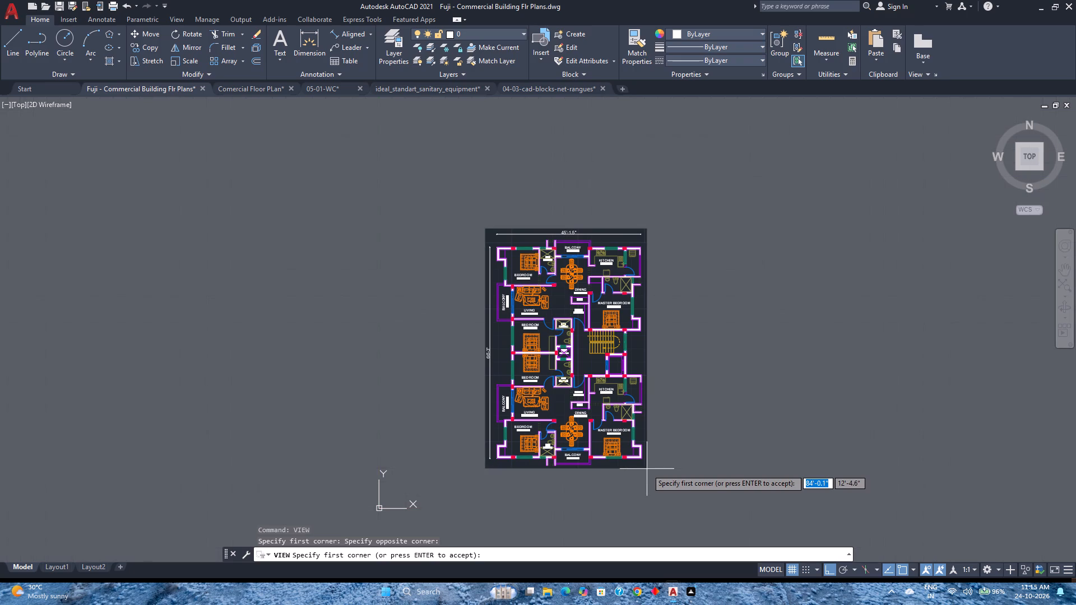
pyautogui.press('Return')
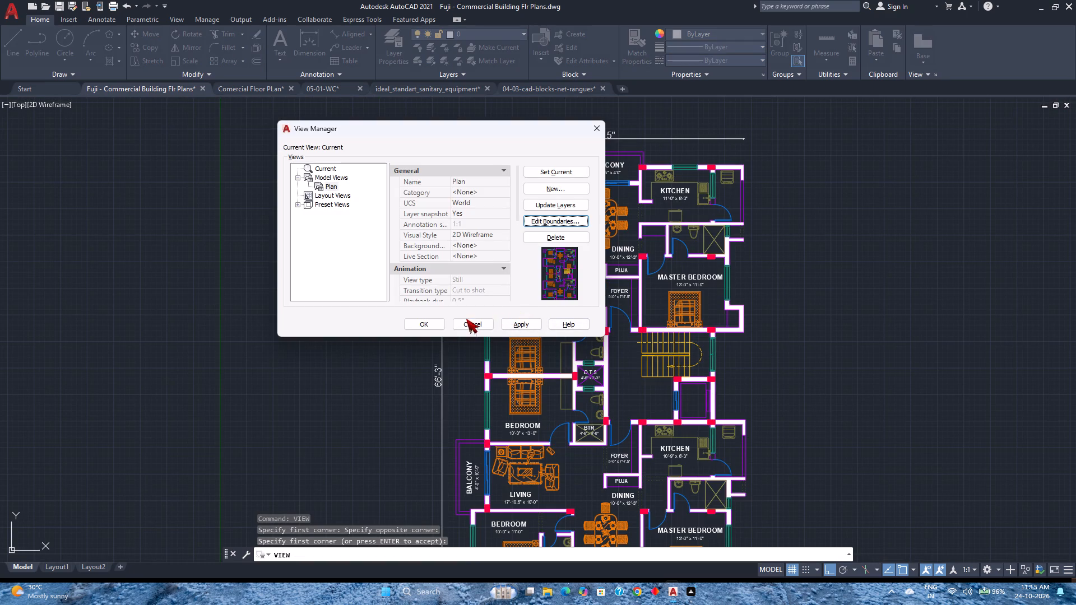
pyautogui.click(418, 322)
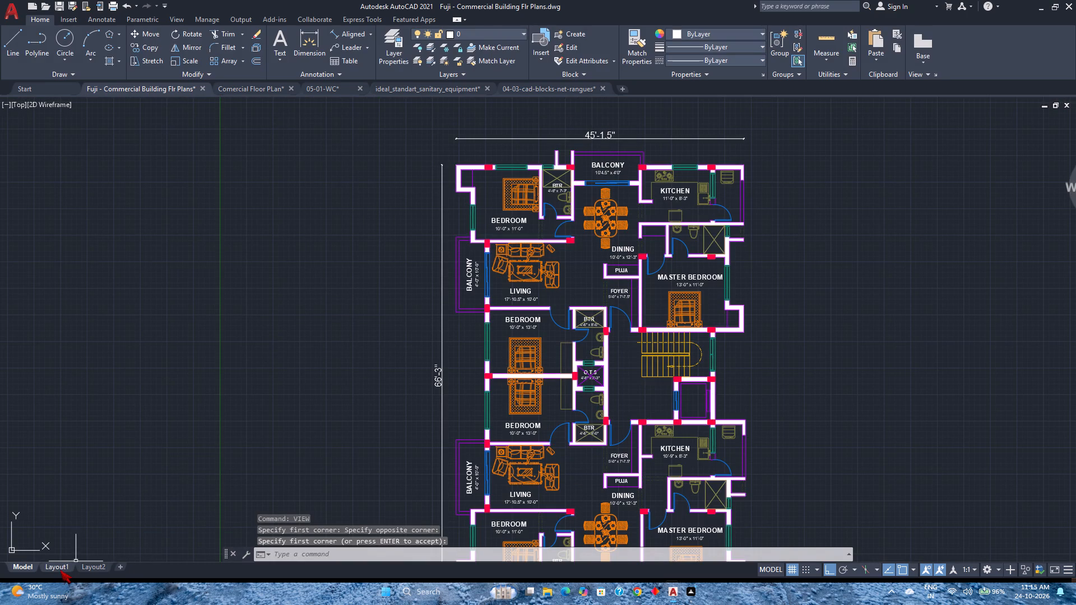
# Apply the redefined custom model view Plan to the viewport in Layout1.
pyautogui.click(59, 570)
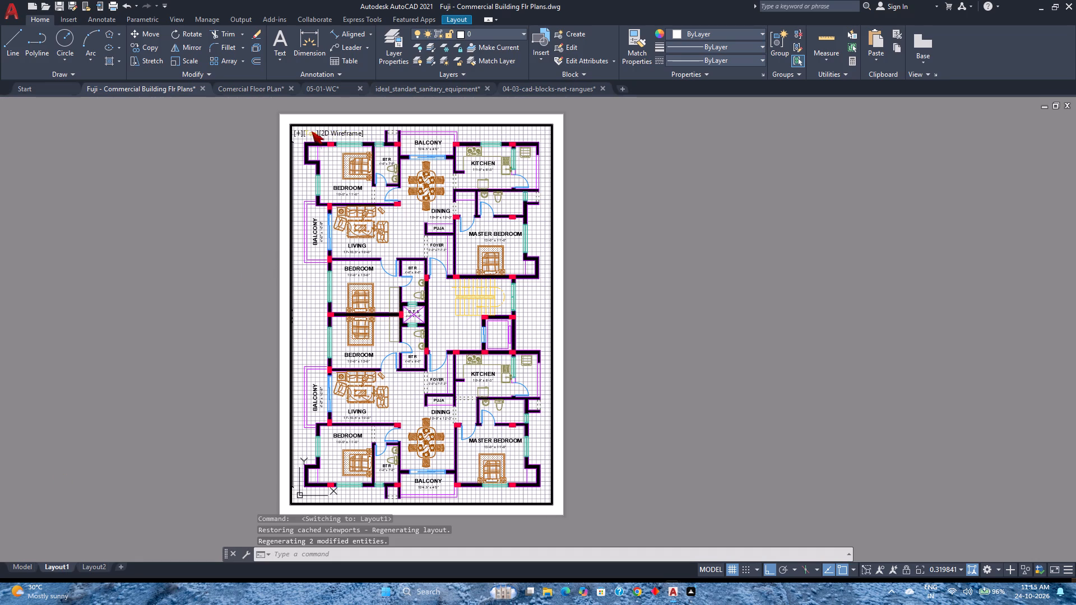
pyautogui.click(309, 130)
pyautogui.click(314, 135)
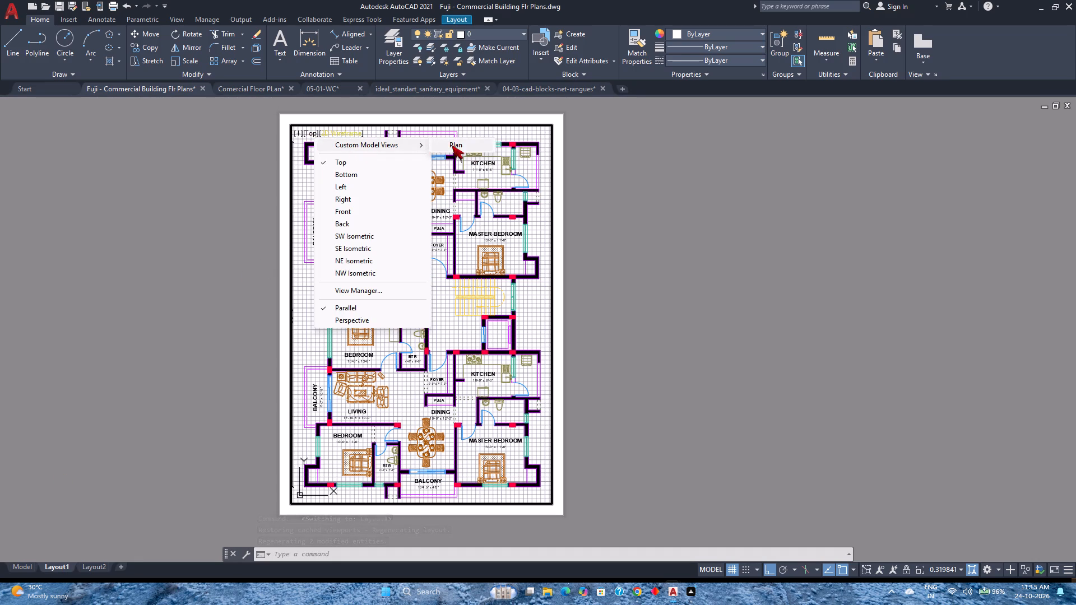
pyautogui.click(452, 145)
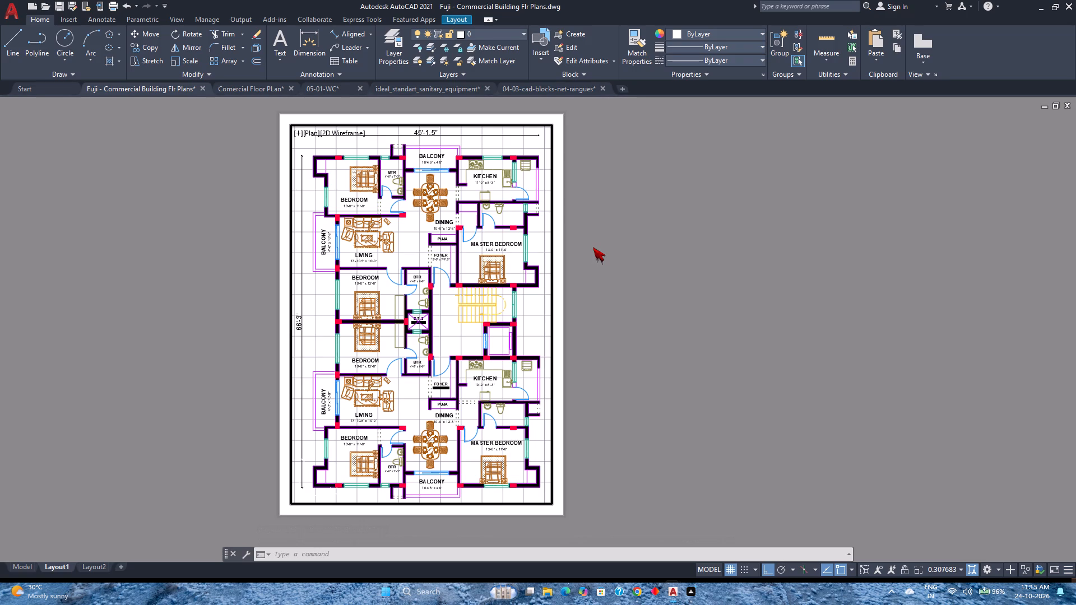
# Save the drawing with the updated Layout1 viewport.
pyautogui.hotkey('ctrl', 's')
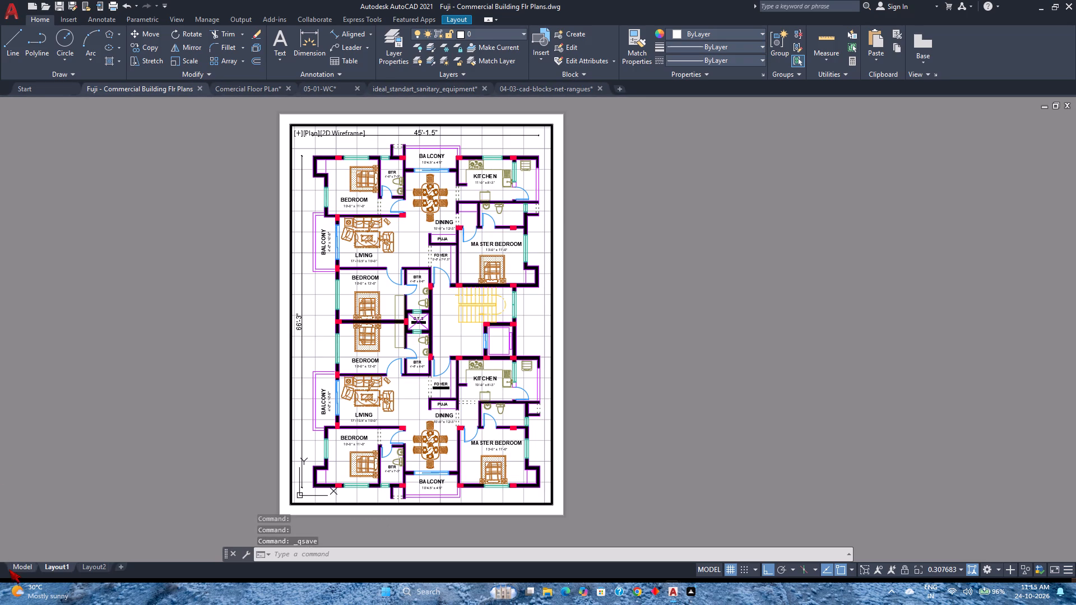
# Return from Layout1 to the floor plan in model space.
pyautogui.click(11, 569)
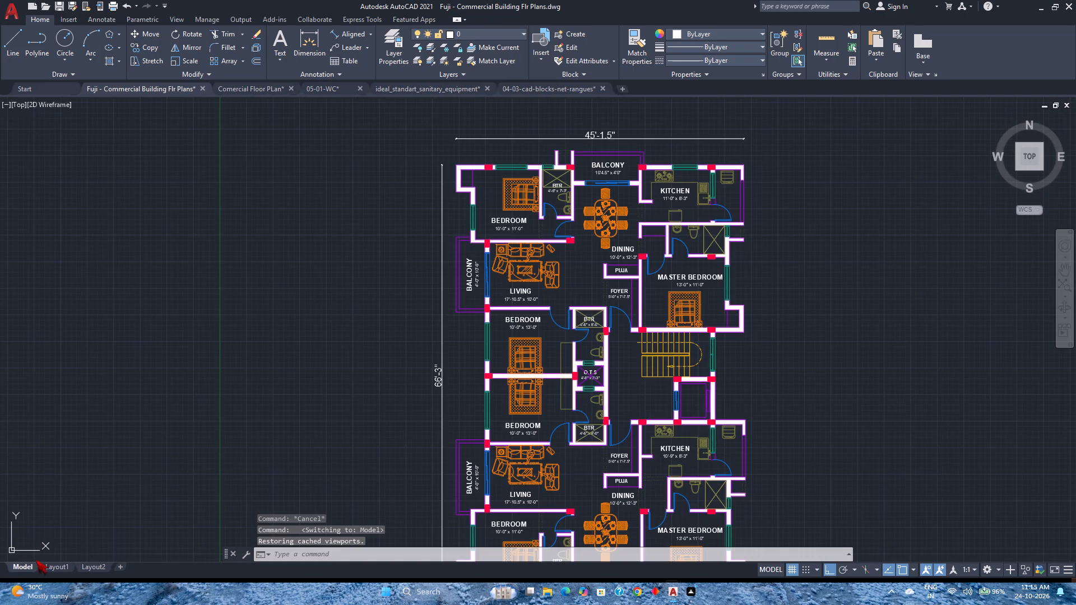
pyautogui.moveTo(319, 455); pyautogui.dragTo(277, 416, button='middle')
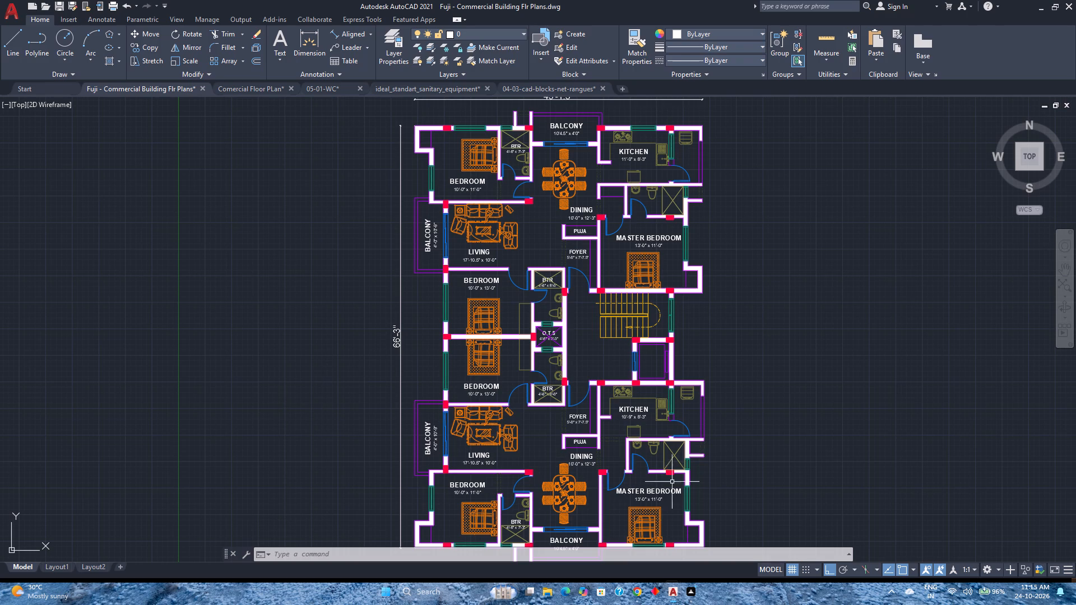
# Display the previews of the open drawing windows.
pyautogui.click(670, 588)
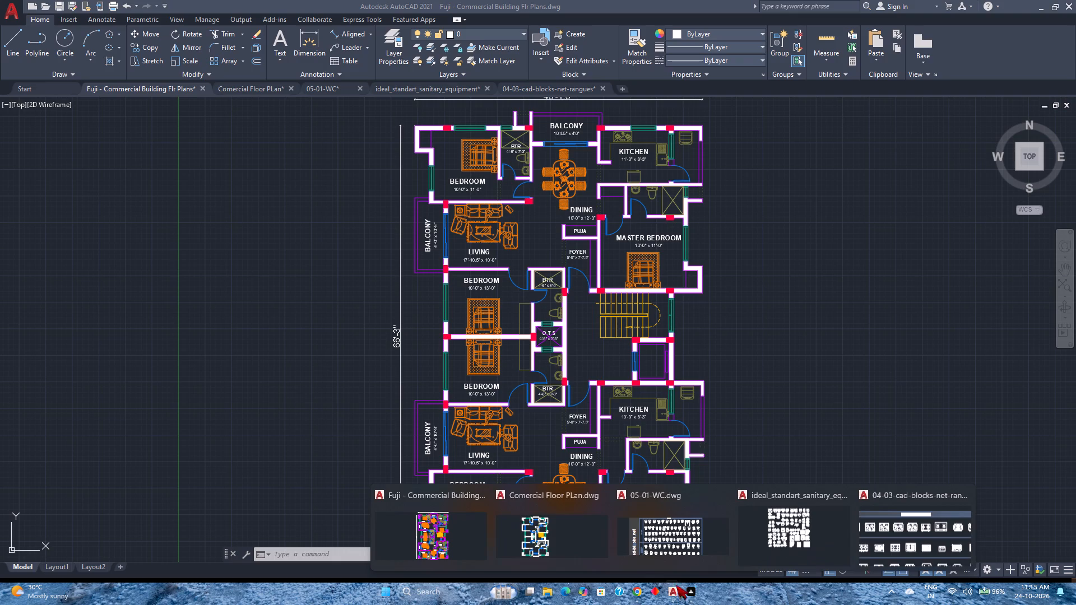
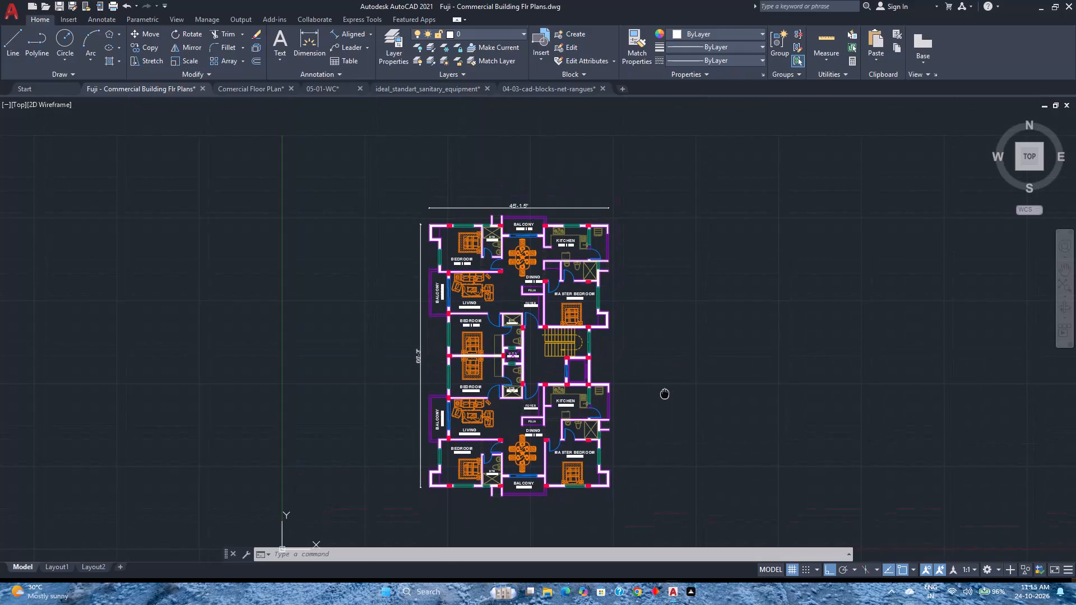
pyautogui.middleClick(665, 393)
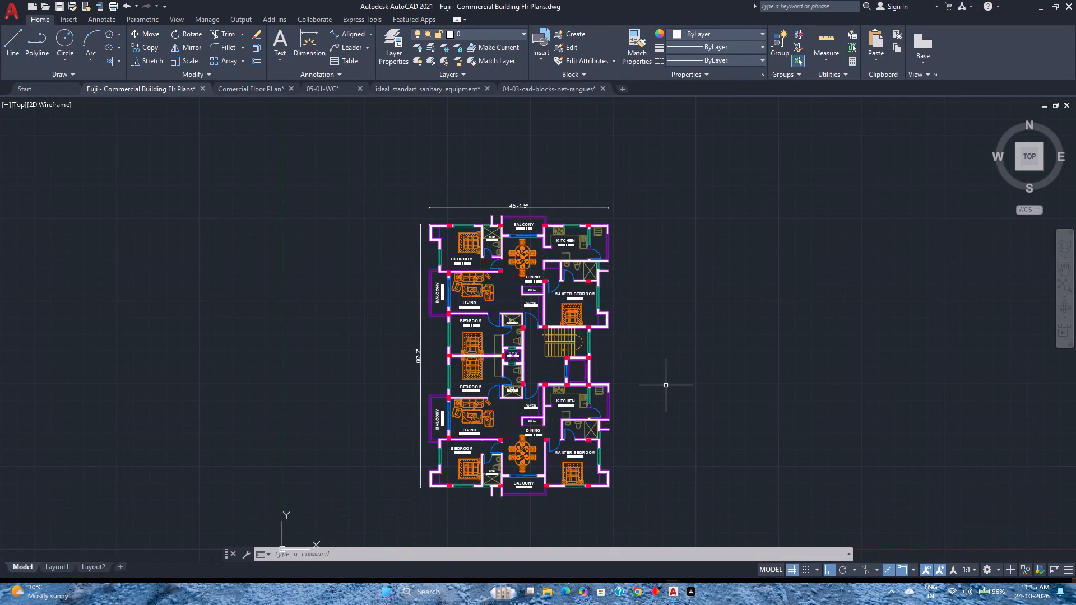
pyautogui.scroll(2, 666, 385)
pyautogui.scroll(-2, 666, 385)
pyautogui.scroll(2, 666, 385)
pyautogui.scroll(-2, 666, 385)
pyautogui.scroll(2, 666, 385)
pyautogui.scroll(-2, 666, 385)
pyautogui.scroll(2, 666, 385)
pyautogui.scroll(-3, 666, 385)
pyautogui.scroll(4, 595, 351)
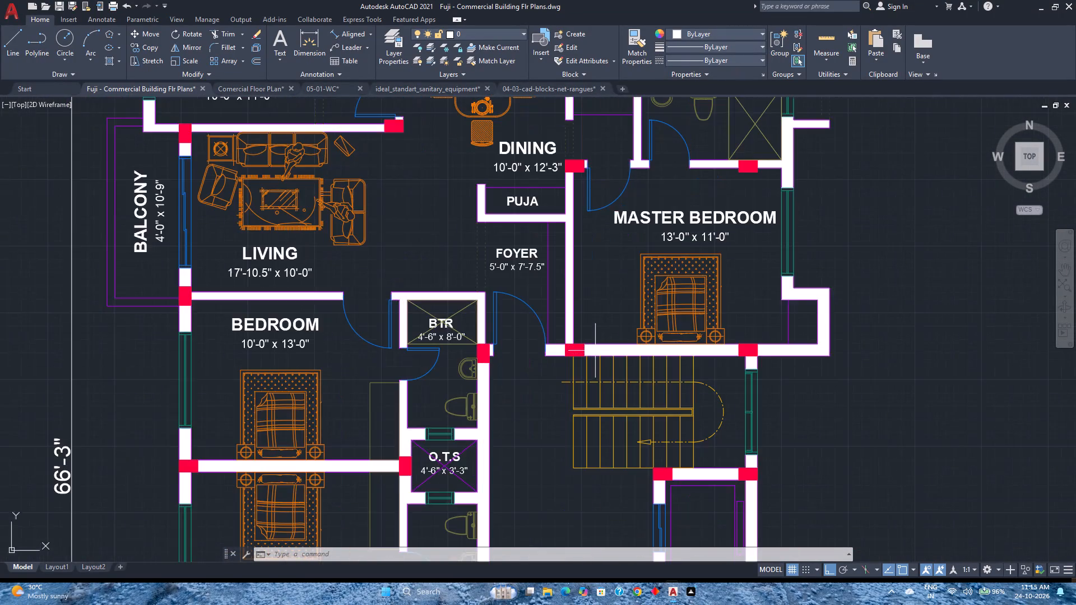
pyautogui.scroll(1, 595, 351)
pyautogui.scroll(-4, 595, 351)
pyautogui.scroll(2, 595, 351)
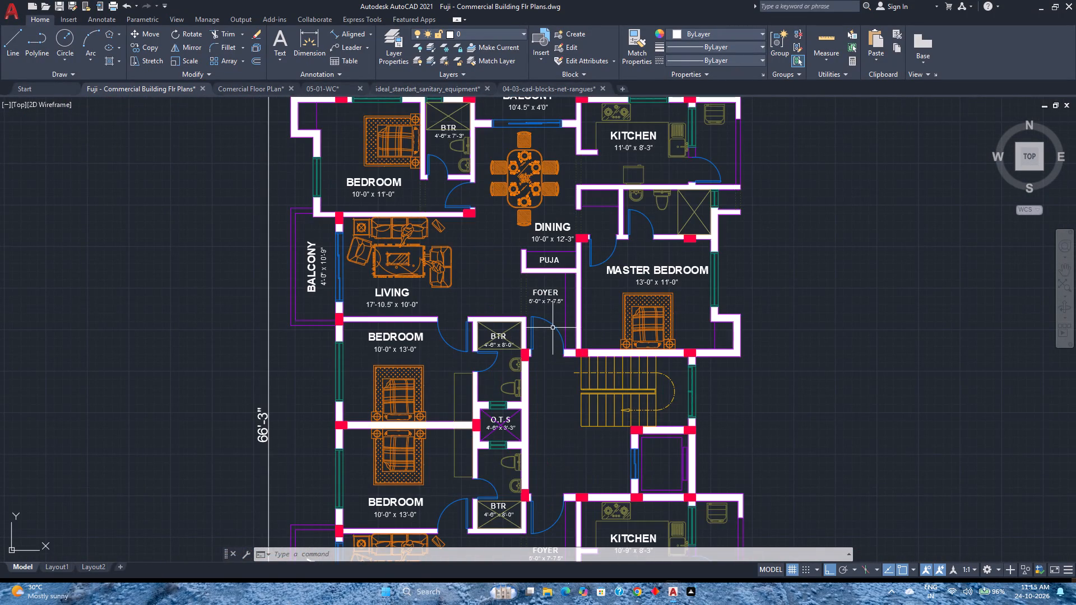
# Change the Hatch layer's color to index color 210.
pyautogui.click(494, 35)
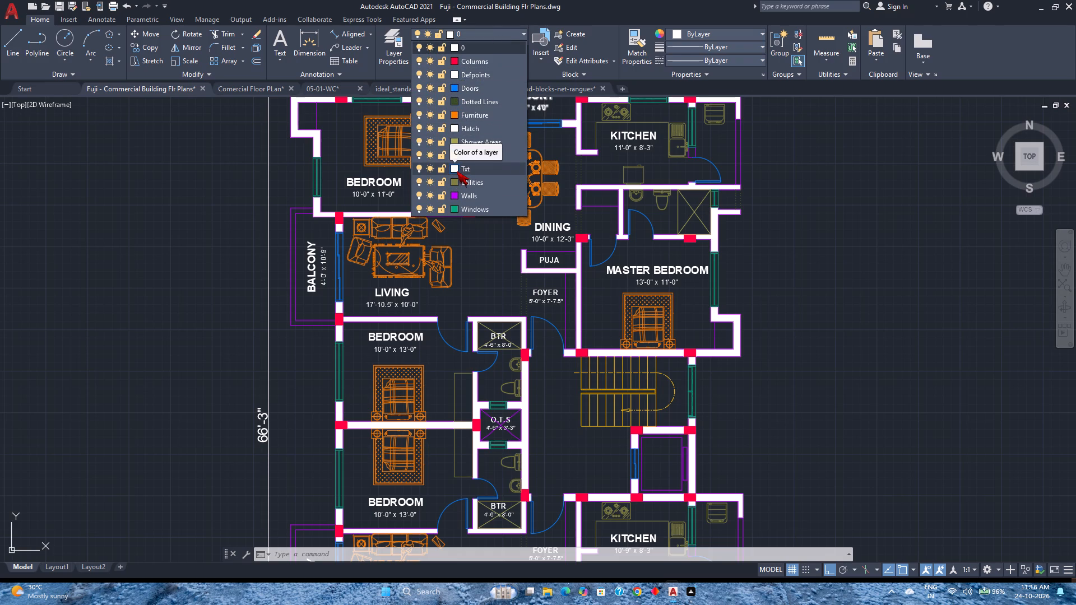
pyautogui.click(454, 130)
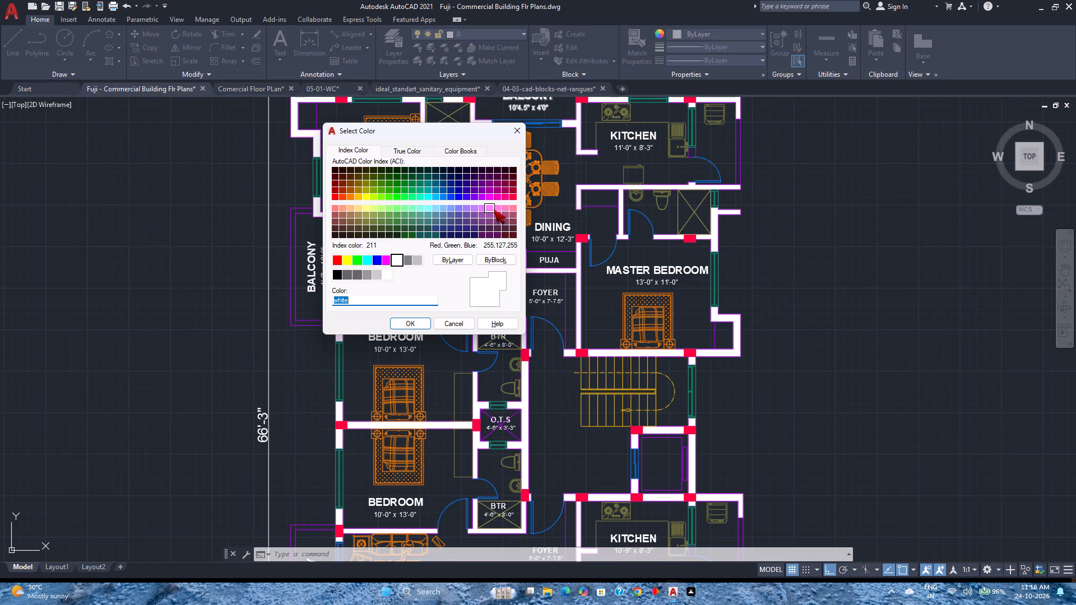
pyautogui.click(494, 210)
pyautogui.click(493, 197)
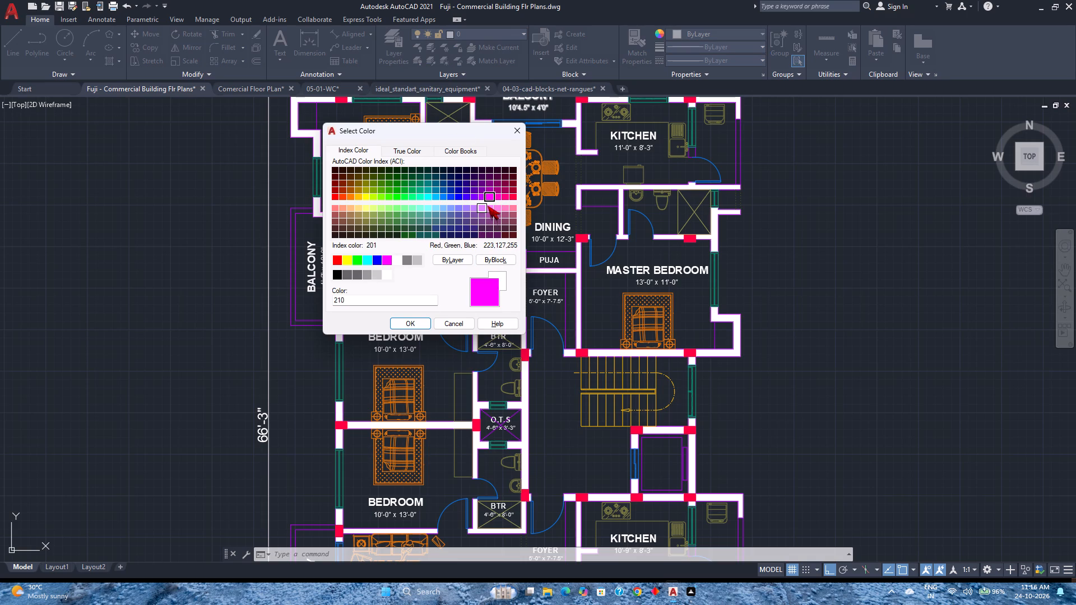
pyautogui.click(414, 324)
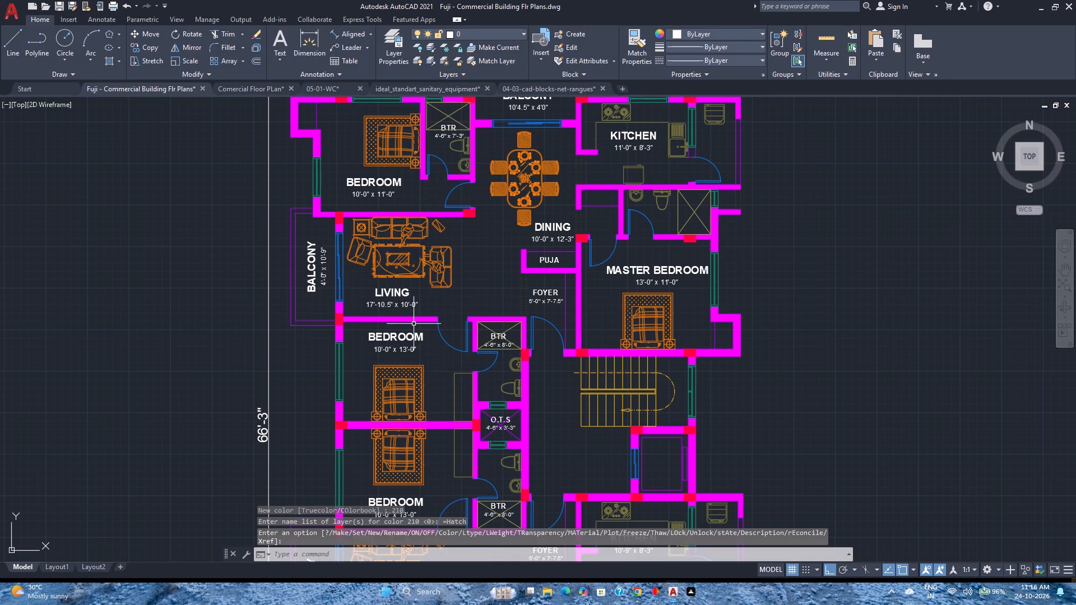
# Change the Walls layer's color to index color 19.
pyautogui.click(488, 30)
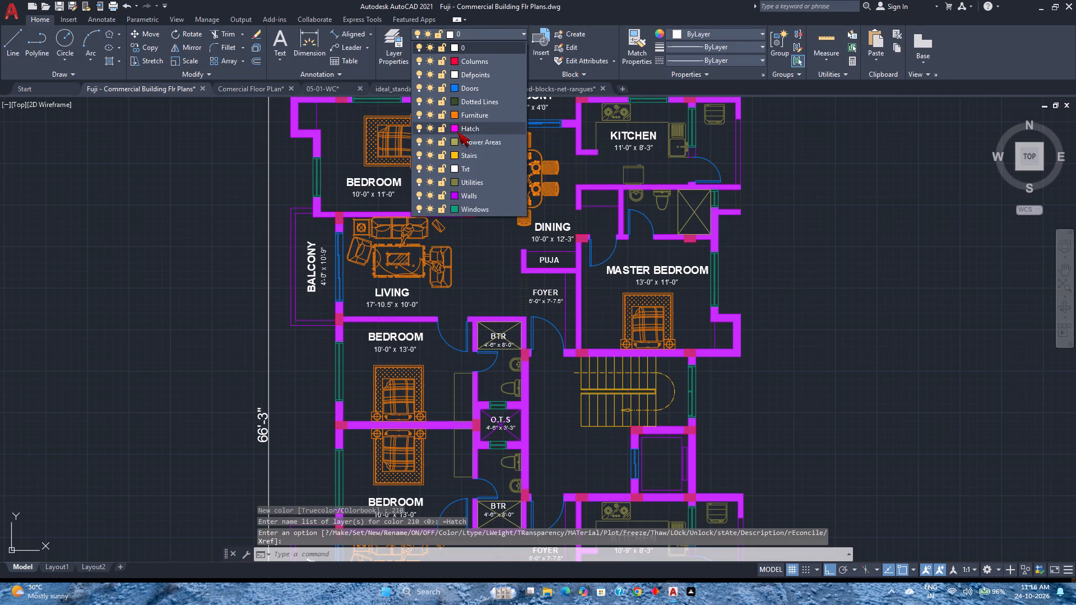
pyautogui.click(458, 193)
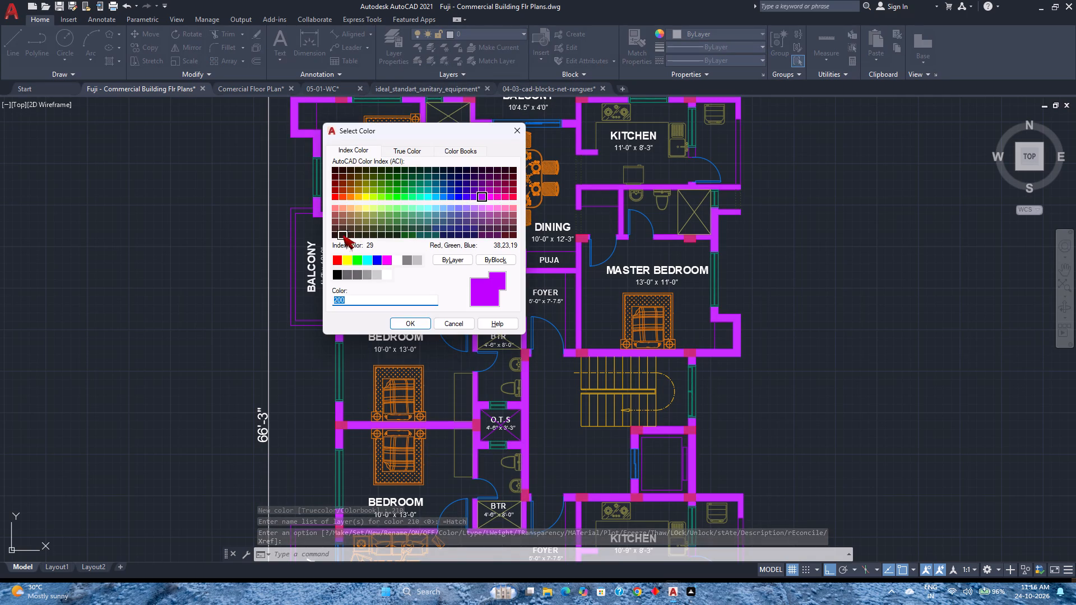
pyautogui.click(336, 234)
pyautogui.click(396, 328)
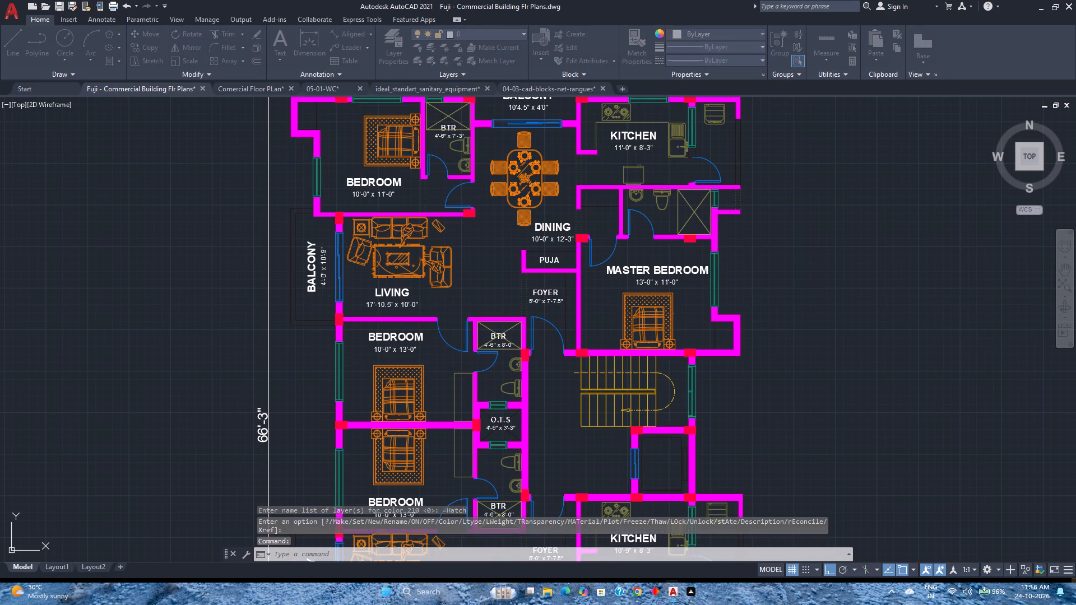
# Switch to Layout1, restore the custom model view Plan in its viewport, and return to paper space.
pyautogui.scroll(-2, 177, 224)
pyautogui.moveTo(220, 319); pyautogui.dragTo(305, 261, button='middle')
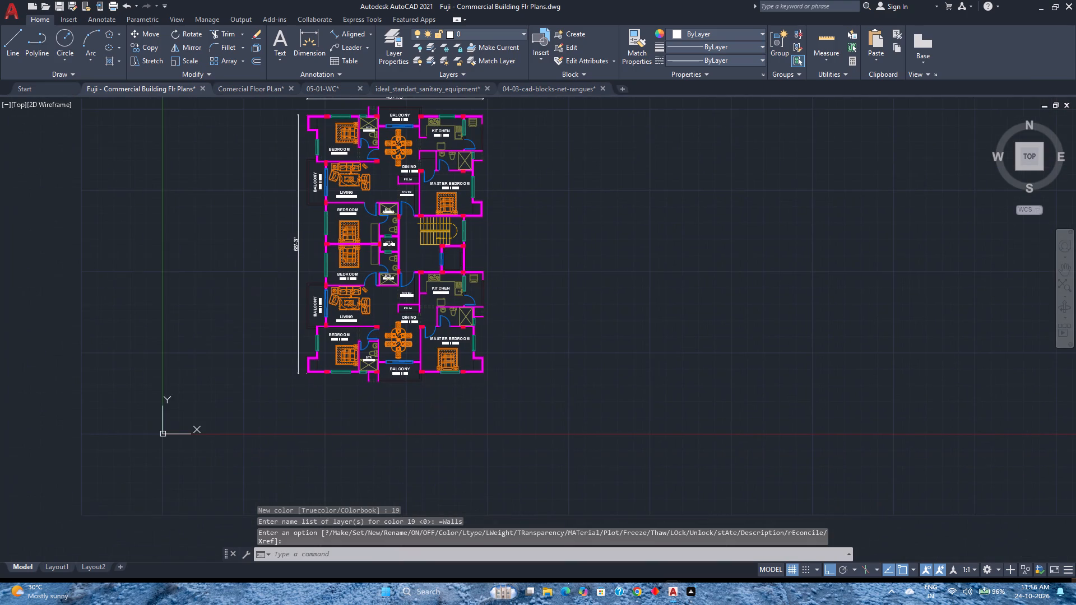
pyautogui.click(63, 571)
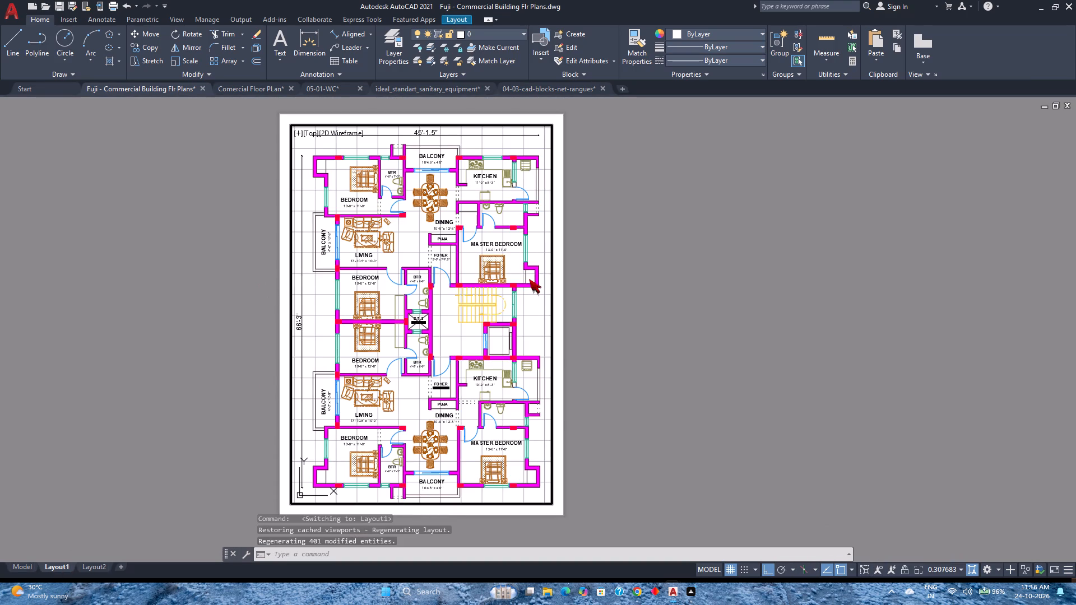
pyautogui.scroll(3, 531, 280)
pyautogui.scroll(-4, 531, 280)
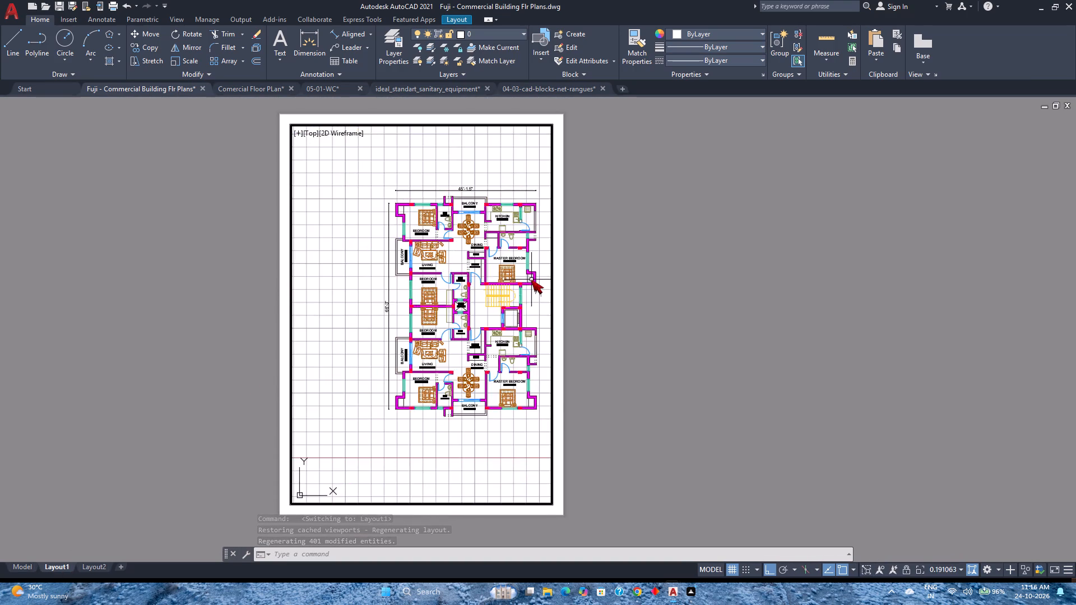
pyautogui.scroll(1, 531, 280)
pyautogui.click(307, 129)
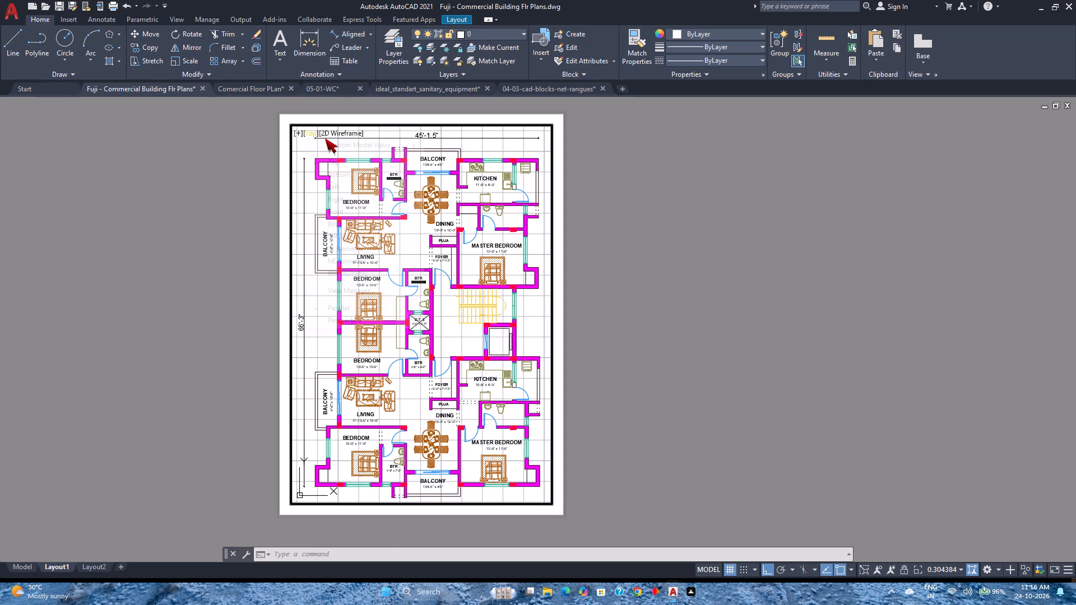
pyautogui.click(341, 143)
pyautogui.click(404, 147)
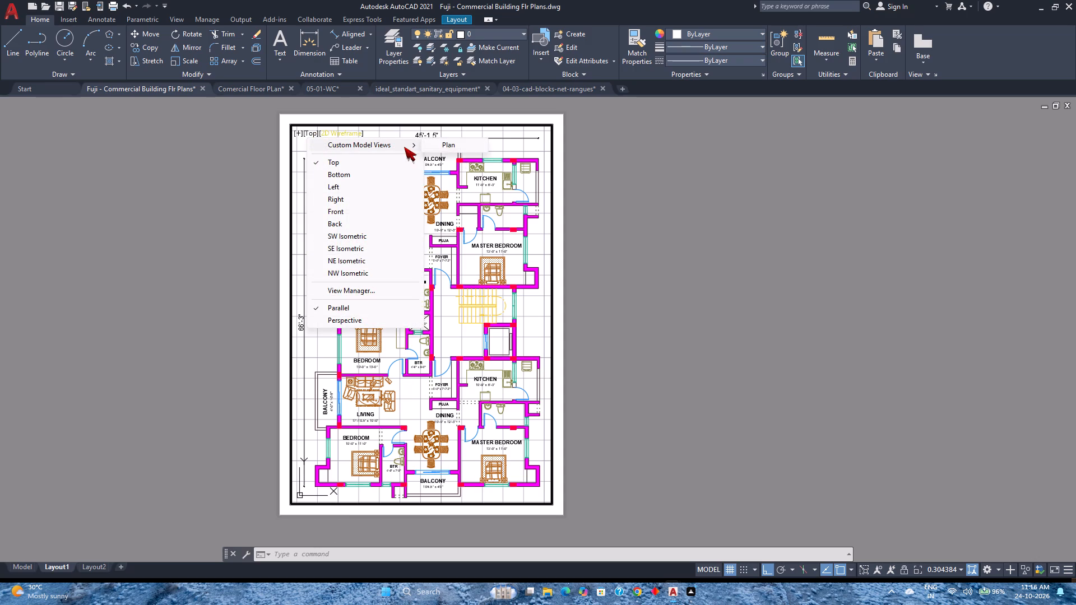
pyautogui.click(453, 147)
pyautogui.doubleClick(646, 217)
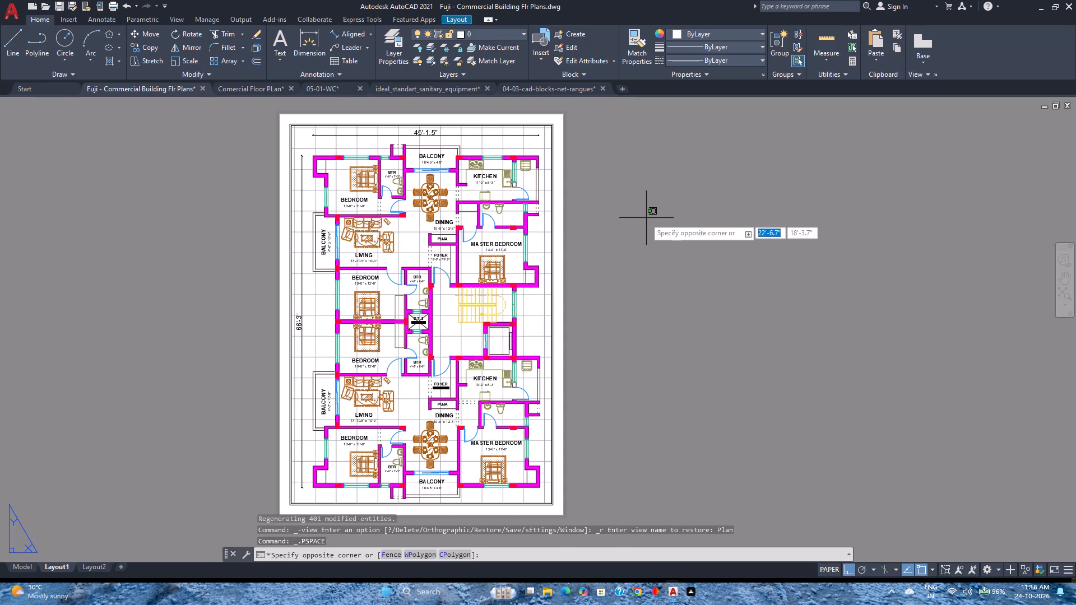
pyautogui.scroll(1, 469, 269)
pyautogui.click(721, 271)
# Preview a single-sheet plot of Layout1 with the Grayscale.ctb plot style table.
pyautogui.scroll(4, 580, 277)
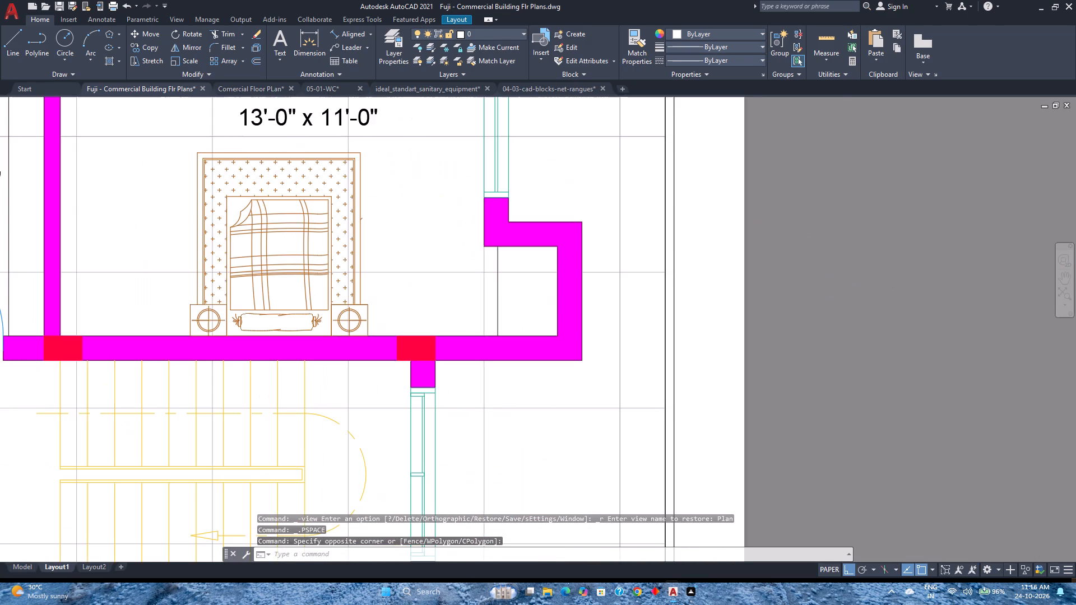
pyautogui.scroll(-4, 580, 277)
pyautogui.scroll(-1, 483, 268)
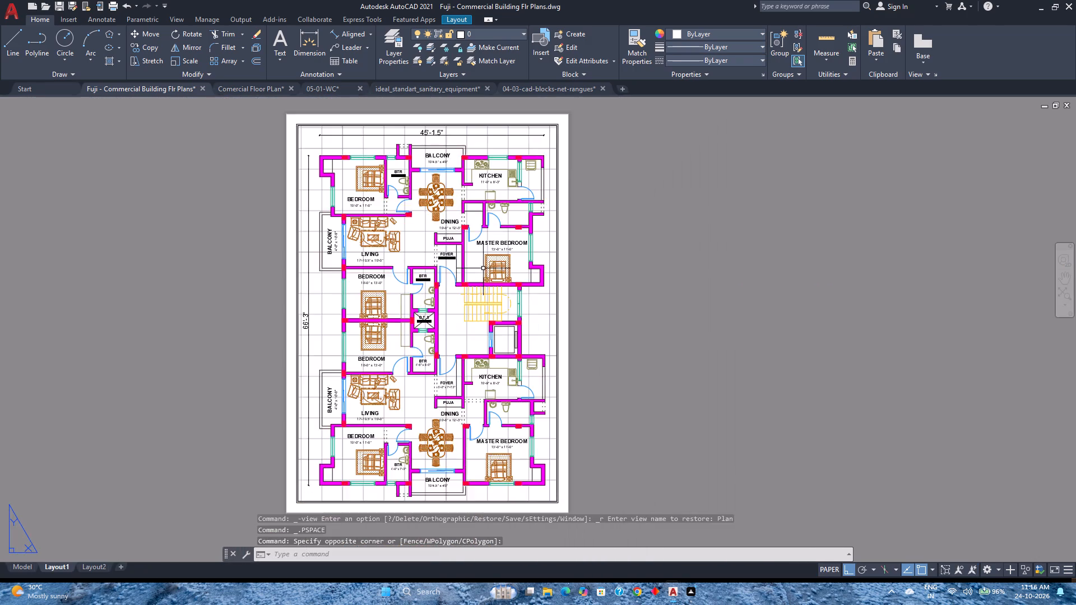
pyautogui.scroll(-1, 483, 268)
pyautogui.scroll(2, 439, 274)
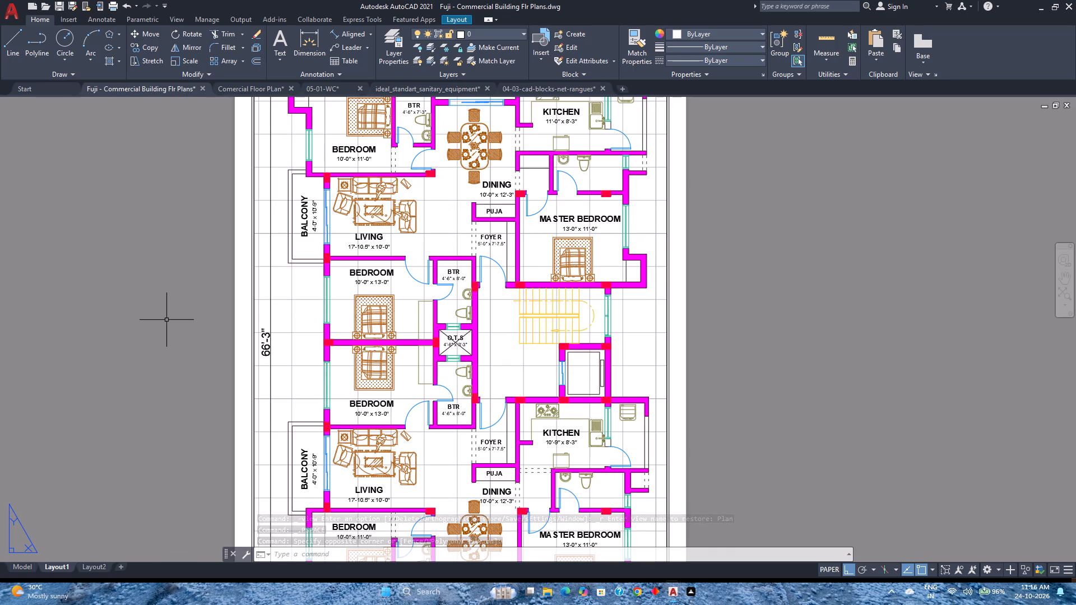
pyautogui.hotkey('ctrl', 'p')
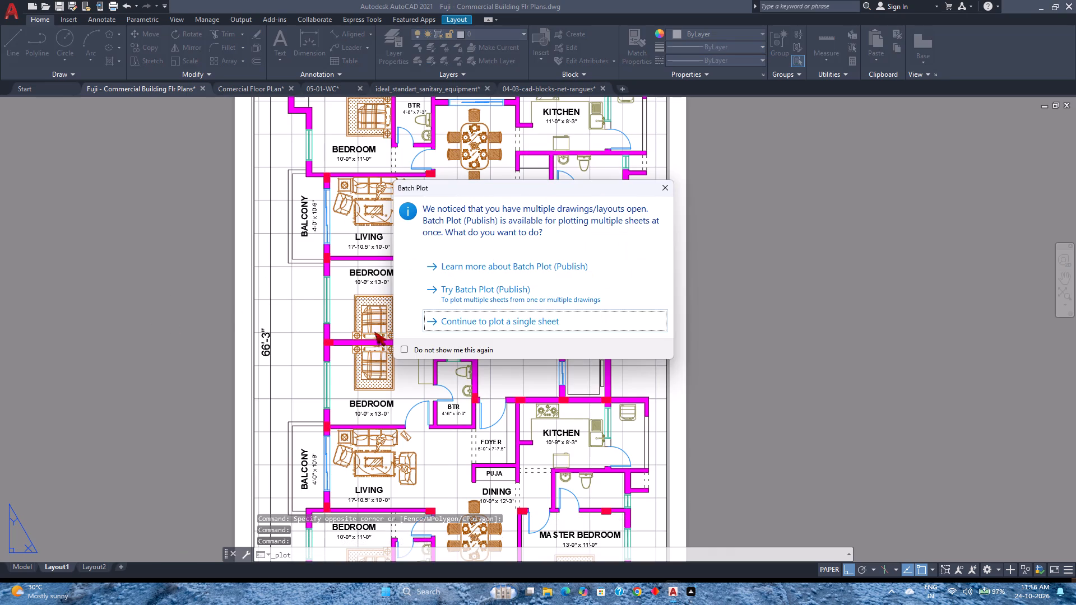
pyautogui.click(457, 324)
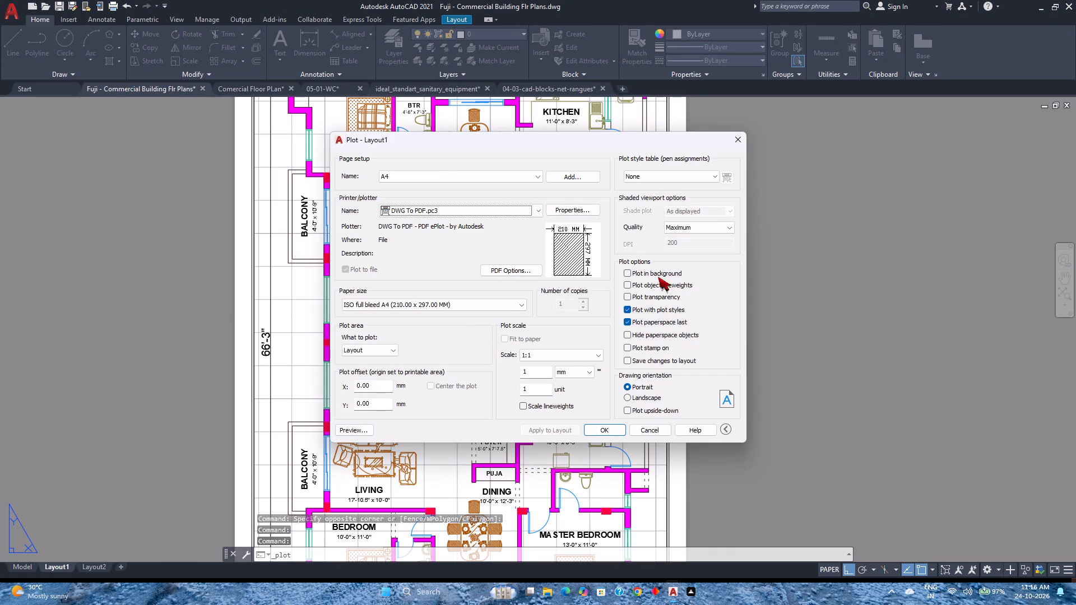
pyautogui.click(671, 180)
pyautogui.click(667, 223)
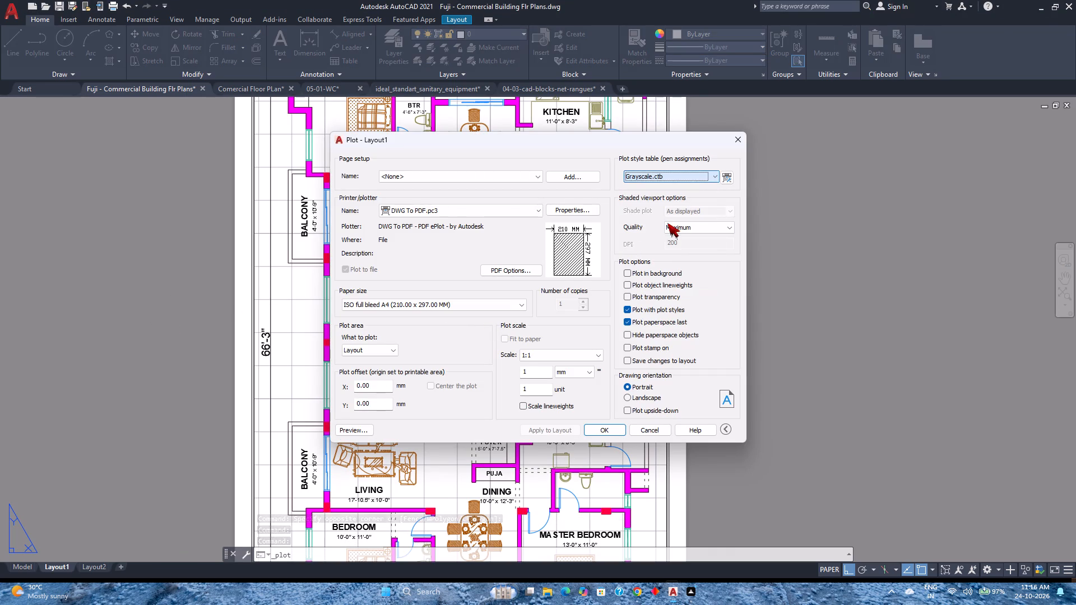
pyautogui.click(345, 432)
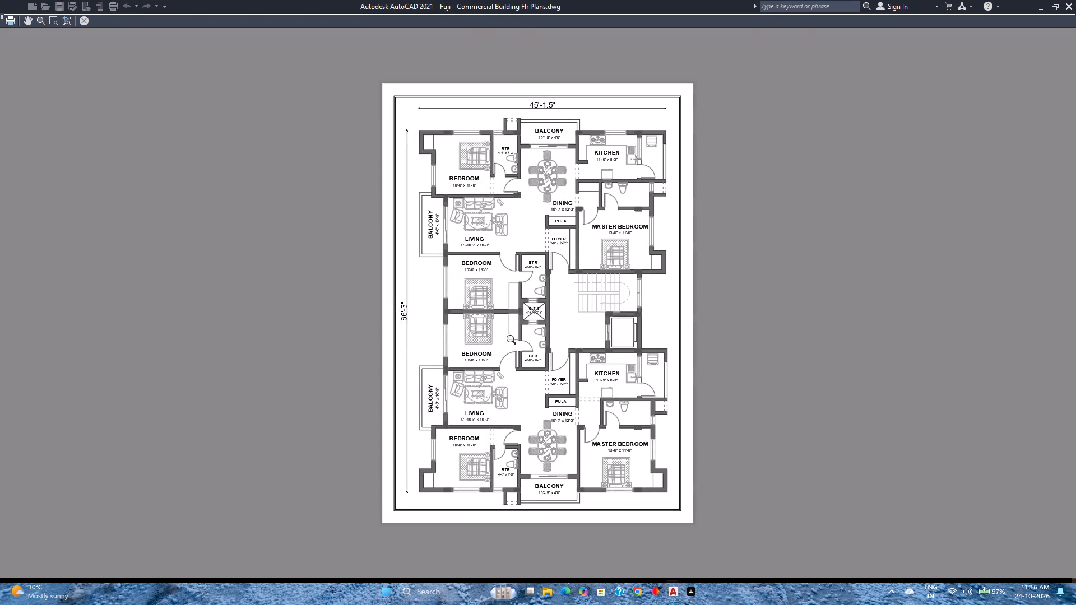
# Examine the walls and rooms in the grayscale plot preview, and leave without plotting.
pyautogui.scroll(1, 508, 327)
pyautogui.scroll(3, 437, 303)
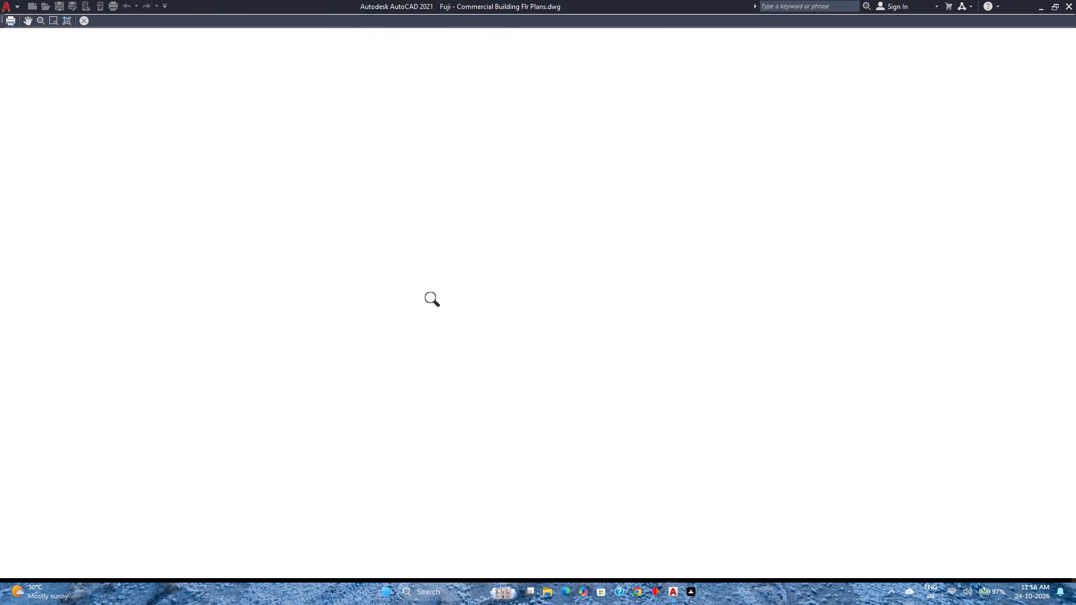
pyautogui.scroll(-3, 437, 302)
pyautogui.scroll(-1, 550, 320)
pyautogui.moveTo(602, 363); pyautogui.dragTo(474, 318, button='middle')
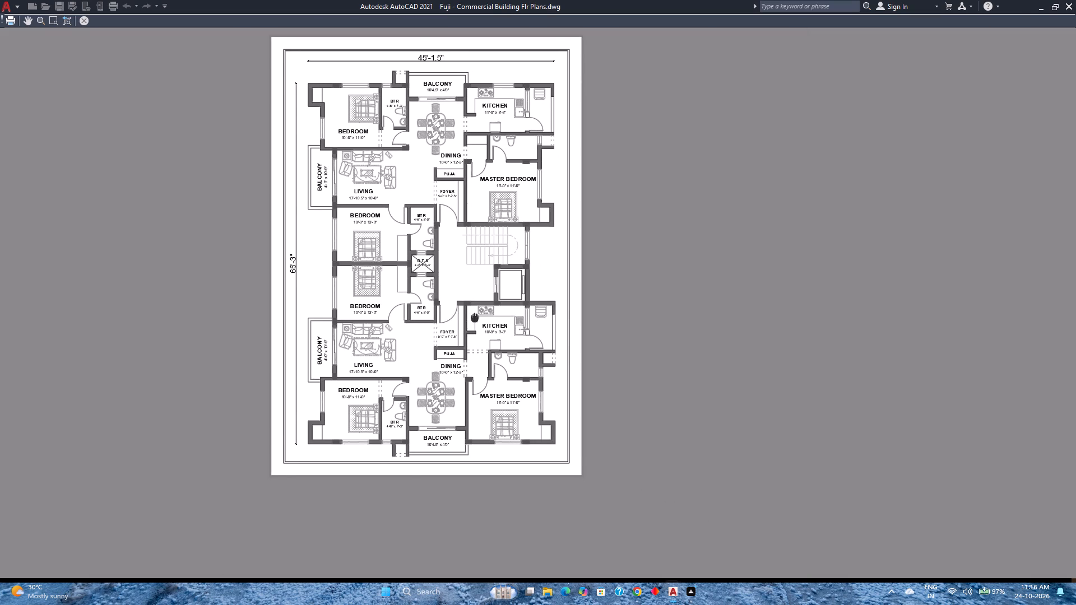
pyautogui.moveTo(474, 318); pyautogui.dragTo(480, 337, button='middle')
pyautogui.scroll(5, 437, 269)
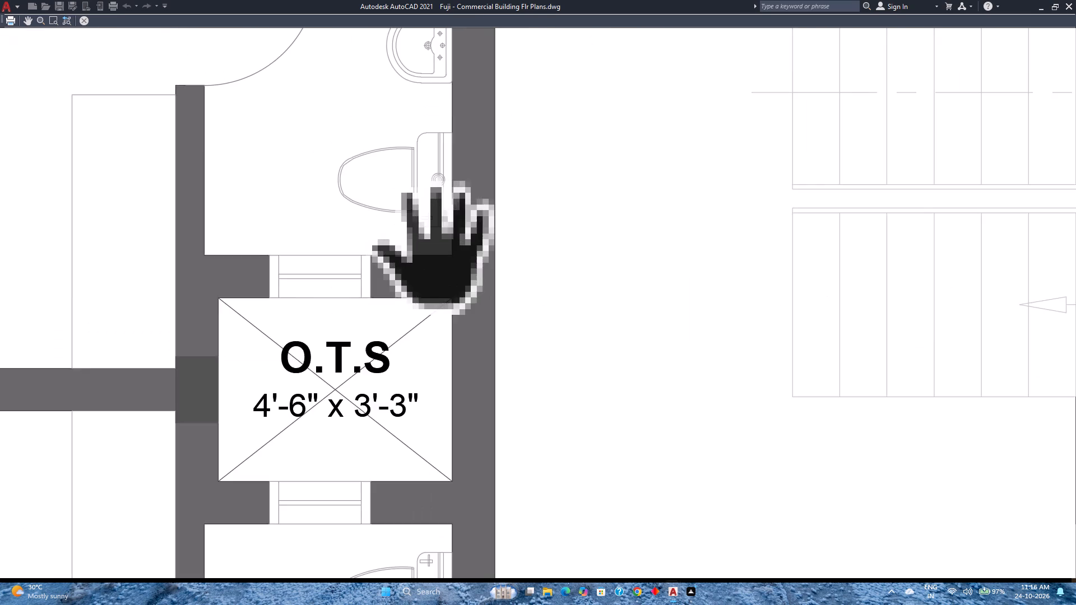
pyautogui.scroll(-5, 437, 269)
pyautogui.scroll(1, 437, 269)
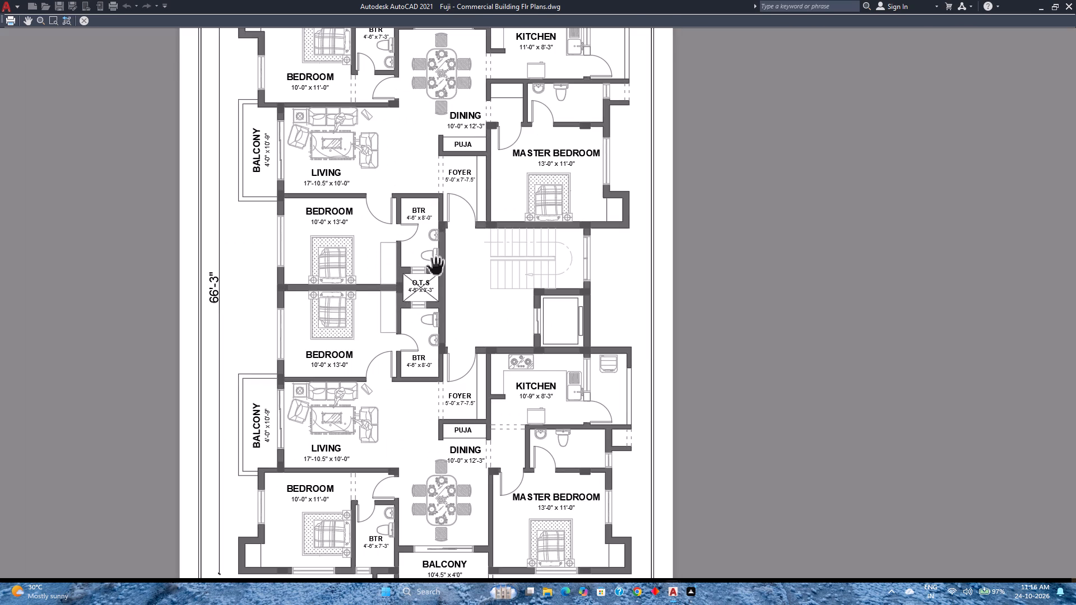
pyautogui.scroll(-1, 437, 269)
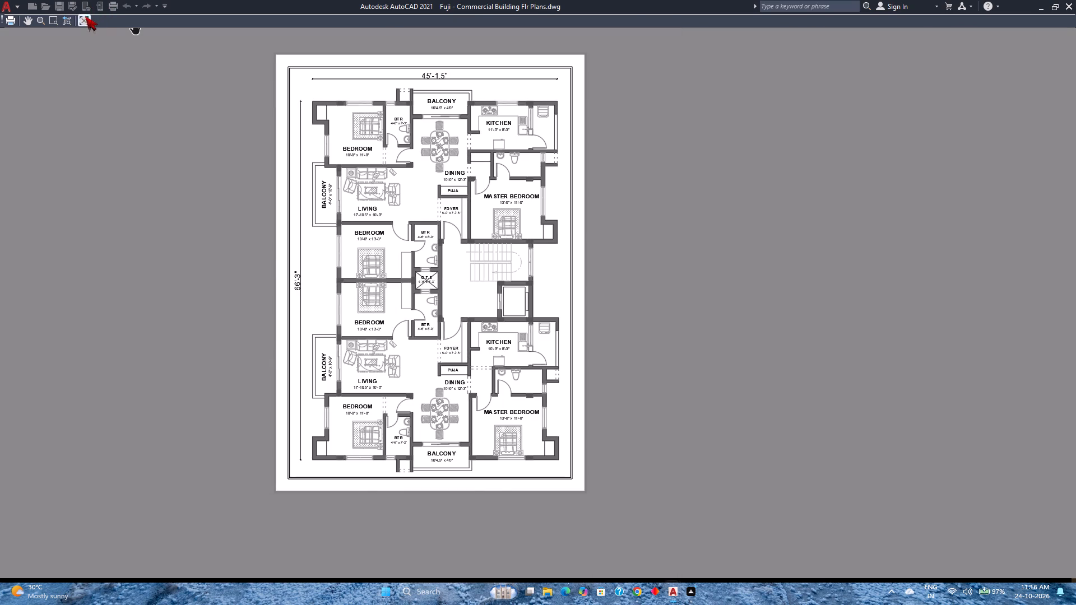
pyautogui.click(85, 20)
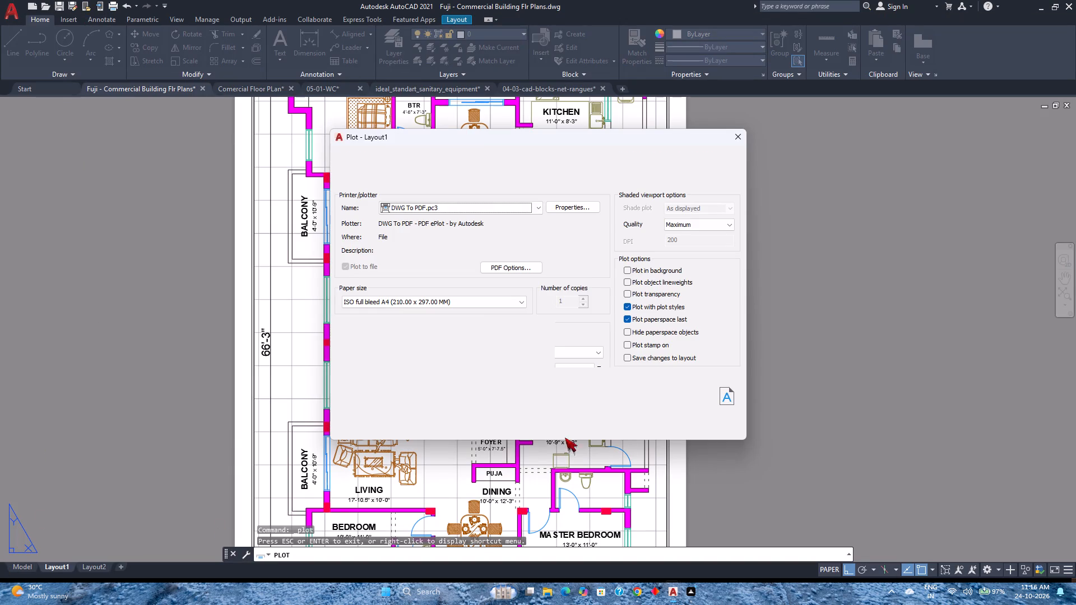
pyautogui.click(635, 425)
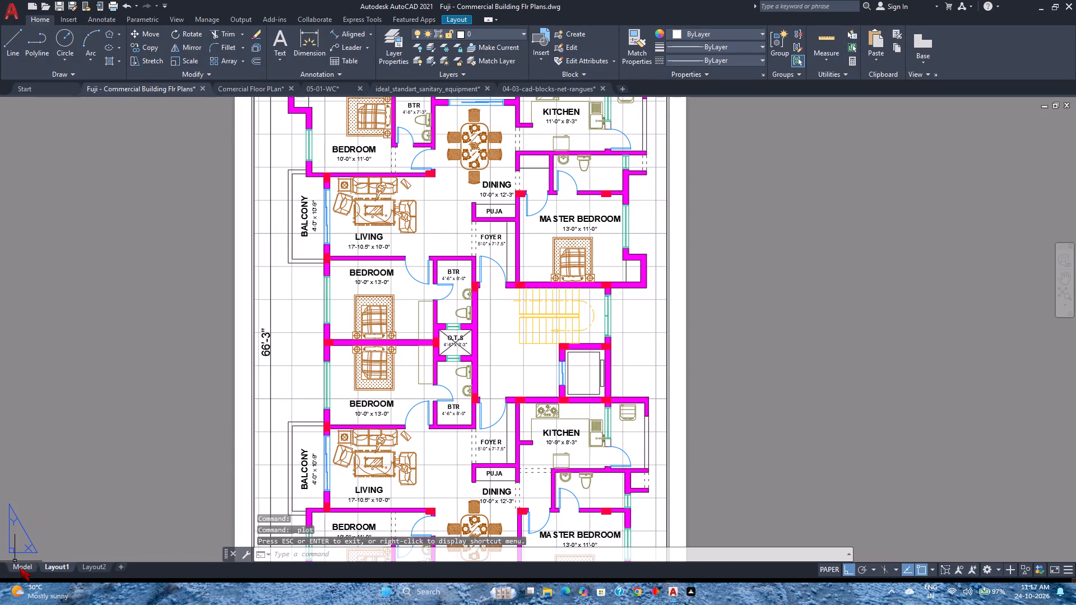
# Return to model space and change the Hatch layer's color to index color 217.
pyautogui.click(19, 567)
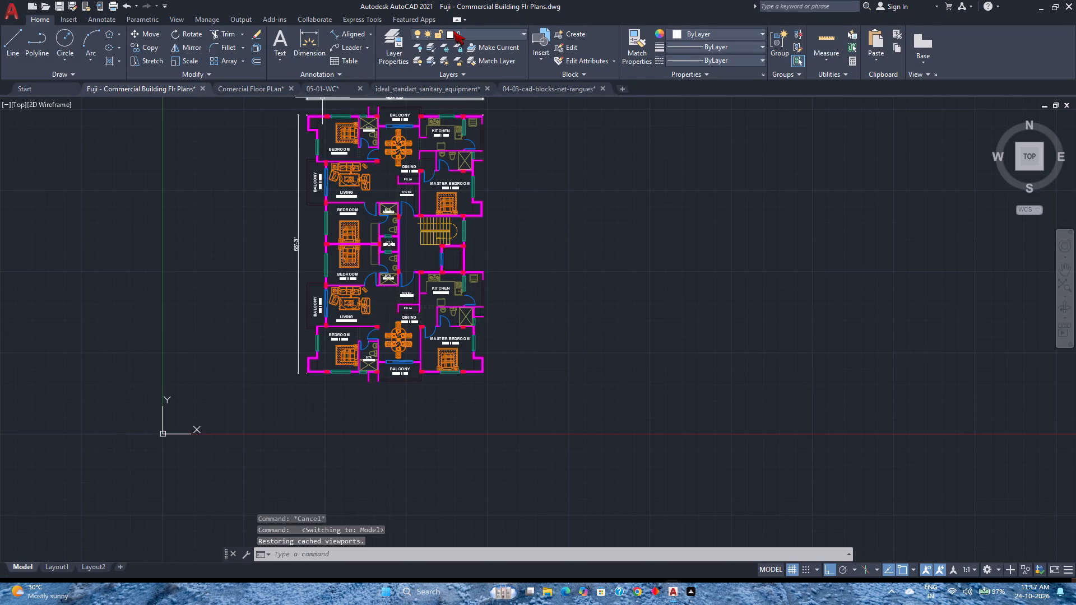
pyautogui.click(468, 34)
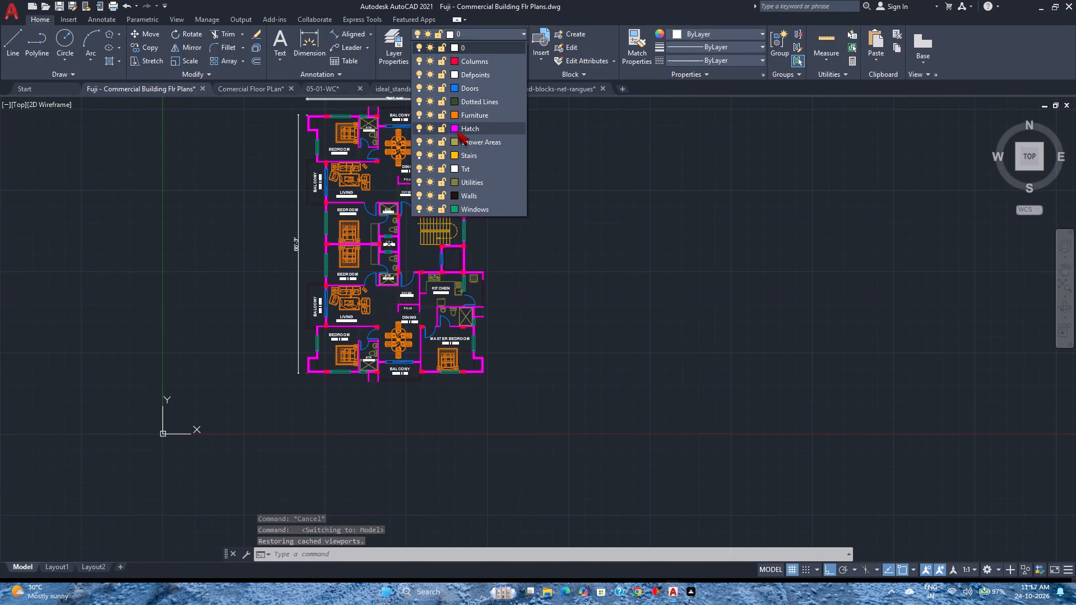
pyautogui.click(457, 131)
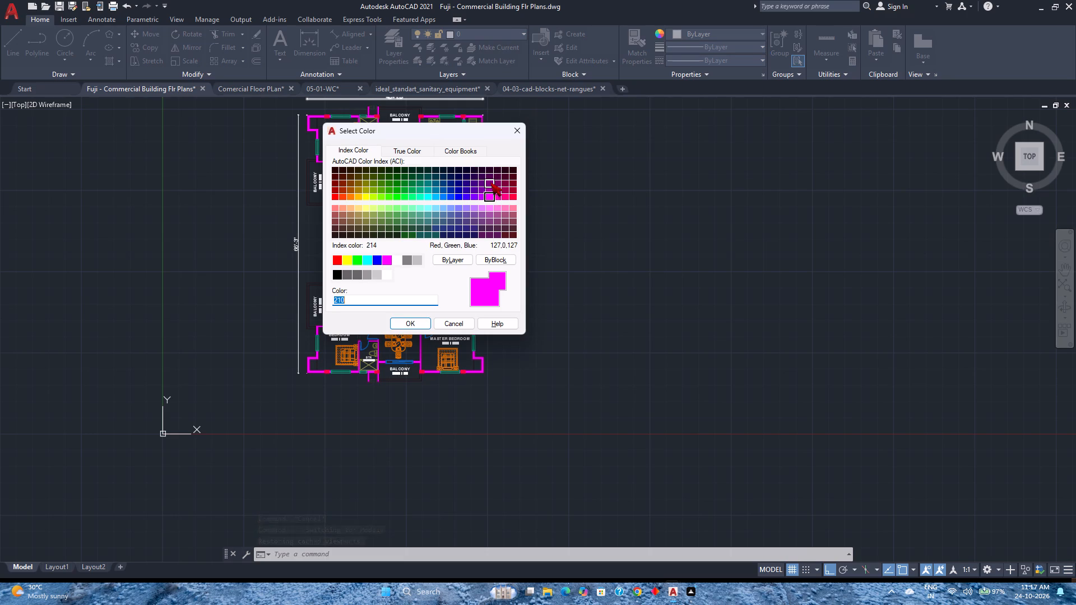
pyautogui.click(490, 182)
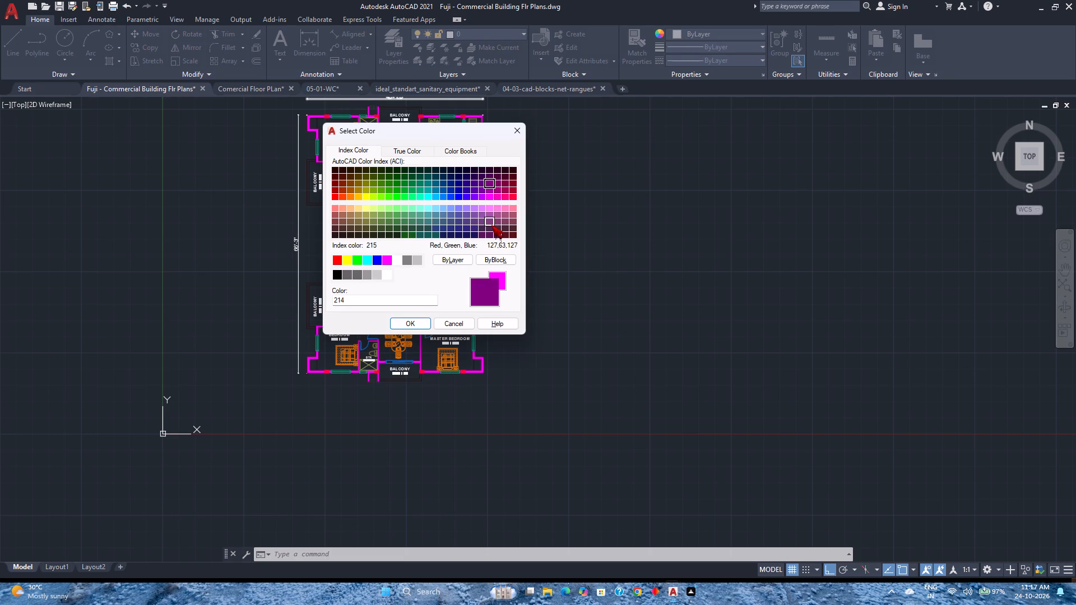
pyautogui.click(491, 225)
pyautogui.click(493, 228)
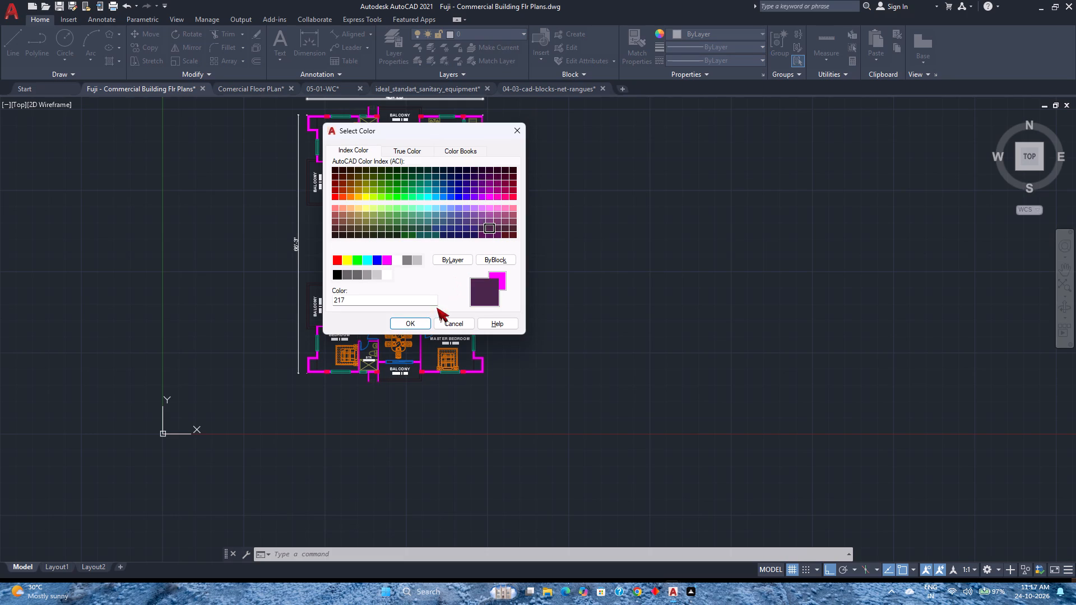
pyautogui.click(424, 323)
# Switch to Layout1 and preview its plot with the Grayscale.ctb plot style table.
pyautogui.scroll(2, 443, 246)
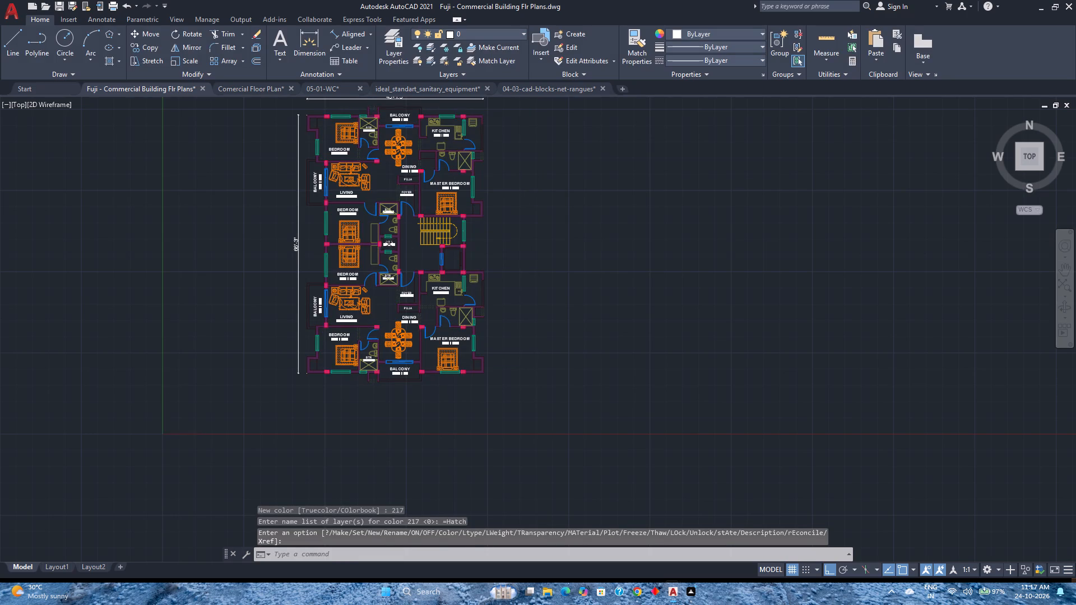
pyautogui.scroll(2, 419, 258)
pyautogui.scroll(-1, 431, 258)
pyautogui.moveTo(432, 259); pyautogui.dragTo(513, 261, button='middle')
pyautogui.middleClick(513, 261)
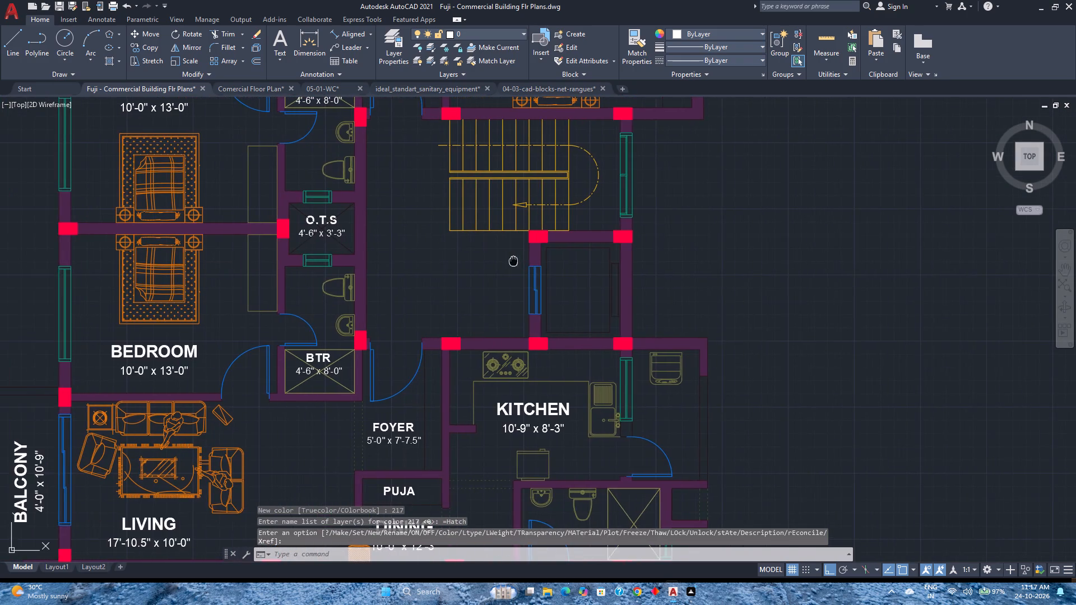
pyautogui.scroll(-1, 514, 261)
pyautogui.click(66, 568)
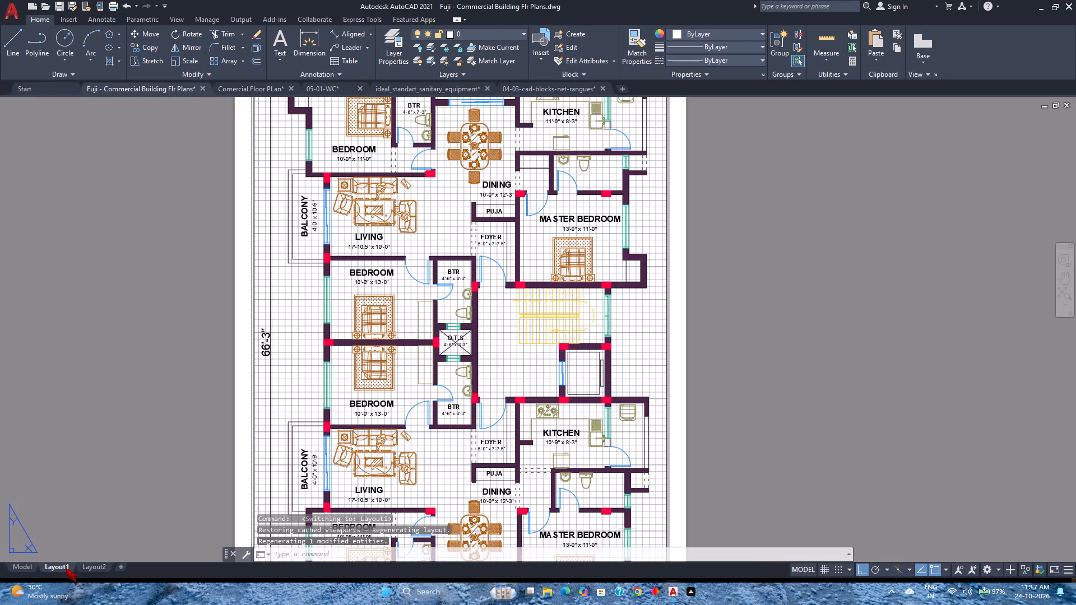
pyautogui.hotkey('ctrl', 'p')
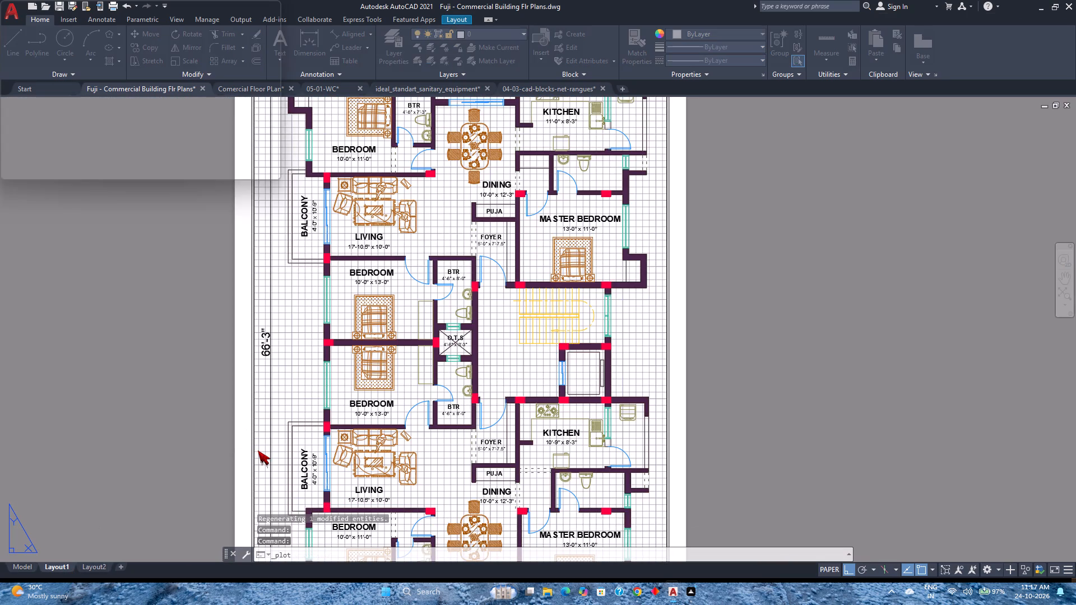
pyautogui.click(494, 327)
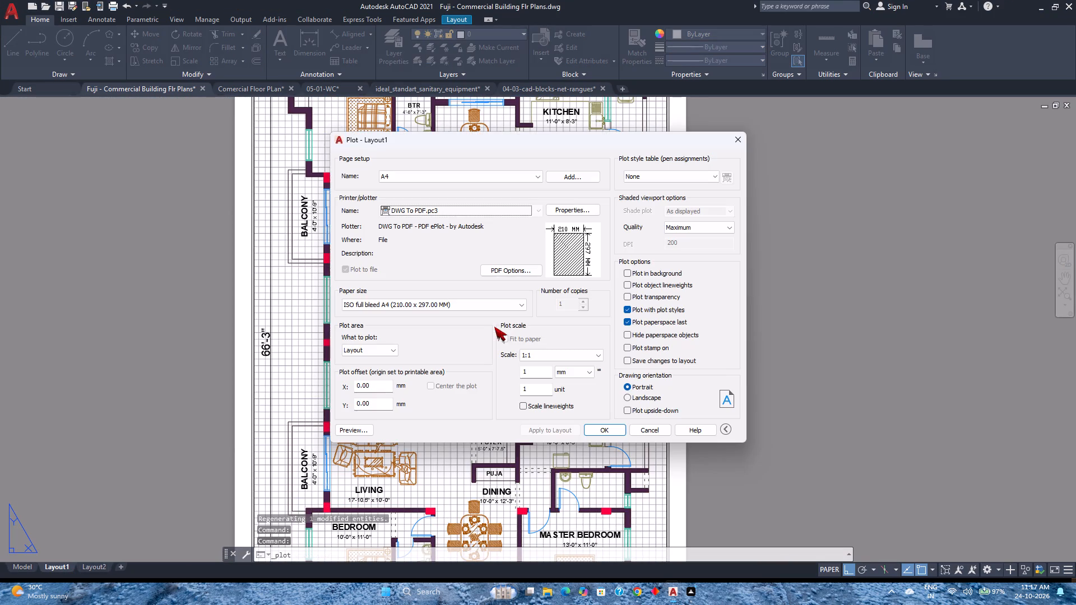
pyautogui.click(657, 179)
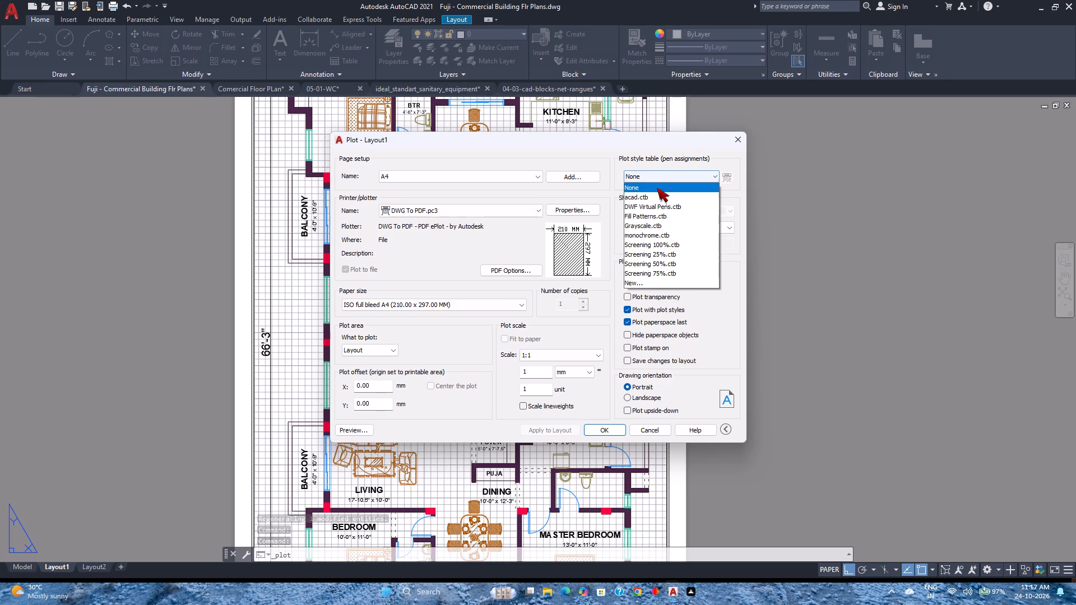
pyautogui.click(650, 228)
pyautogui.click(367, 429)
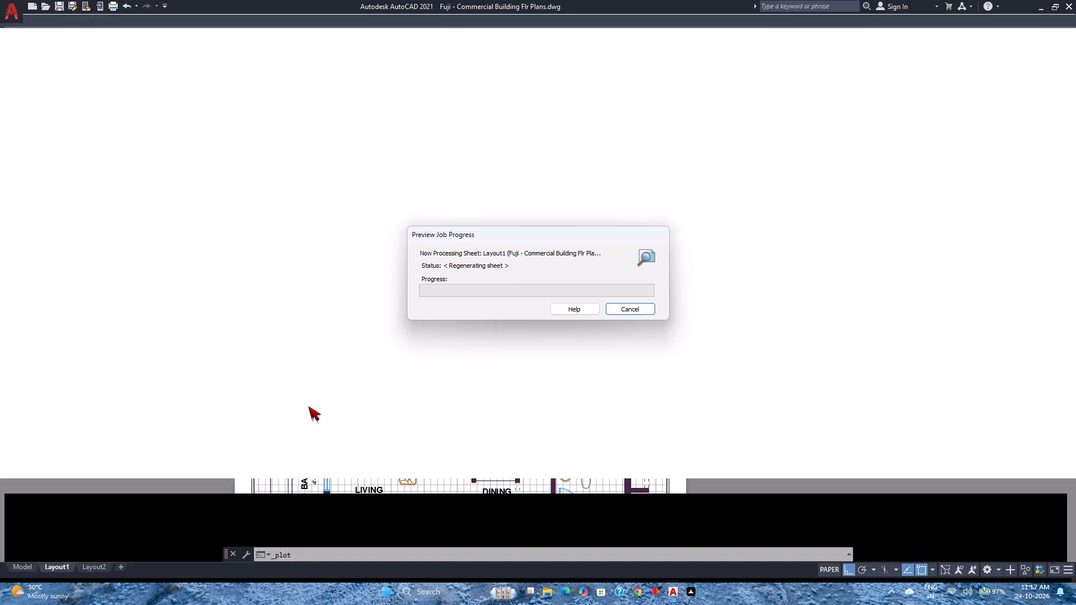
# Examine the wall hatch across the rooms in the grayscale plot preview, and leave without plotting.
pyautogui.scroll(4, 458, 322)
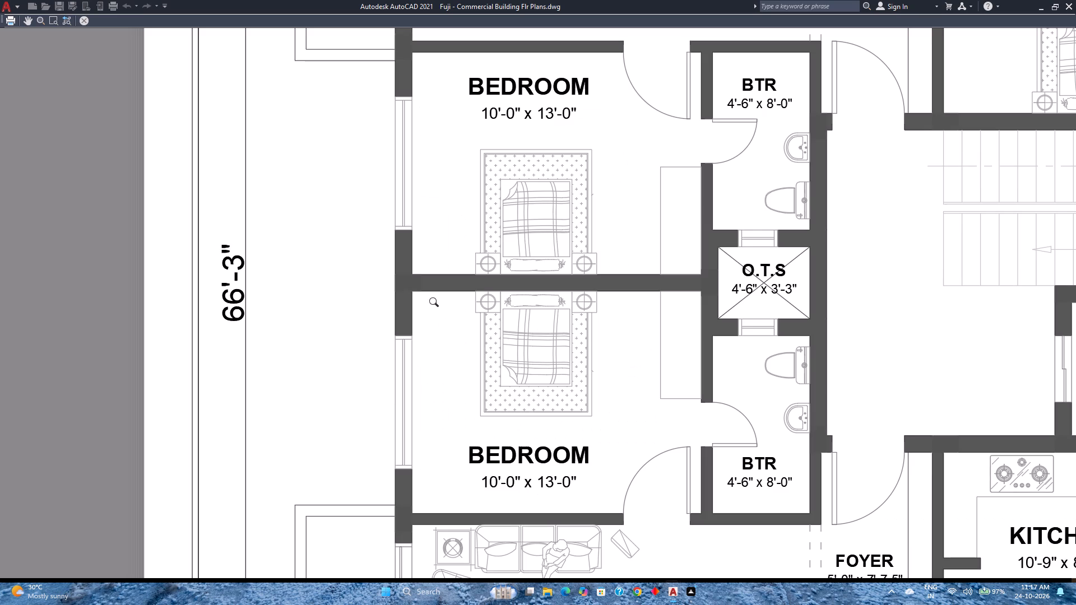
pyautogui.scroll(4, 414, 281)
pyautogui.scroll(-4, 526, 288)
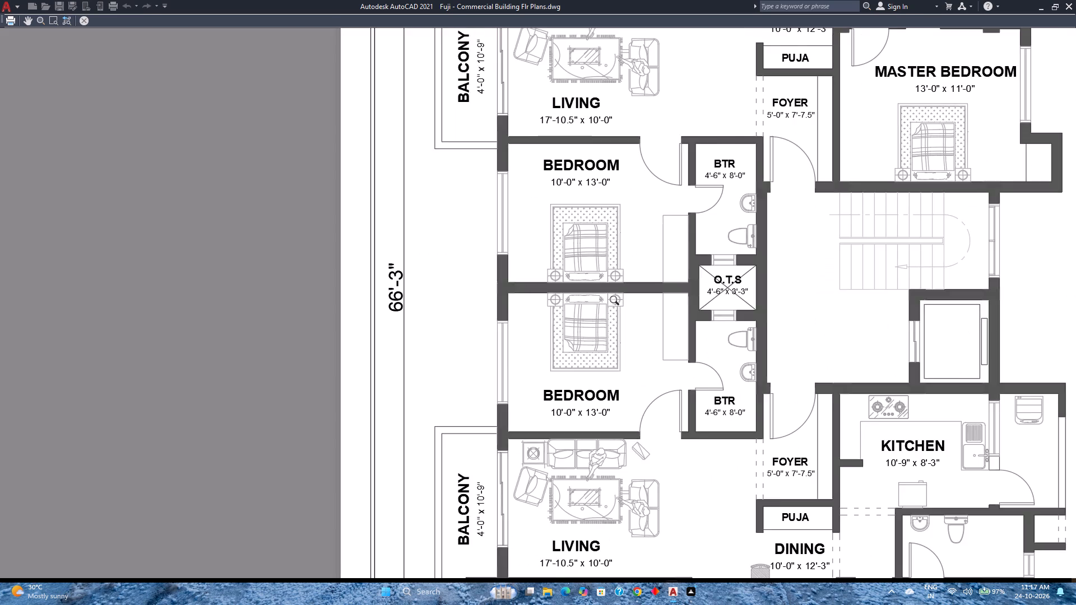
pyautogui.scroll(-1, 620, 303)
pyautogui.moveTo(619, 304); pyautogui.dragTo(380, 291, button='middle')
pyautogui.scroll(-2, 381, 291)
pyautogui.scroll(1, 381, 296)
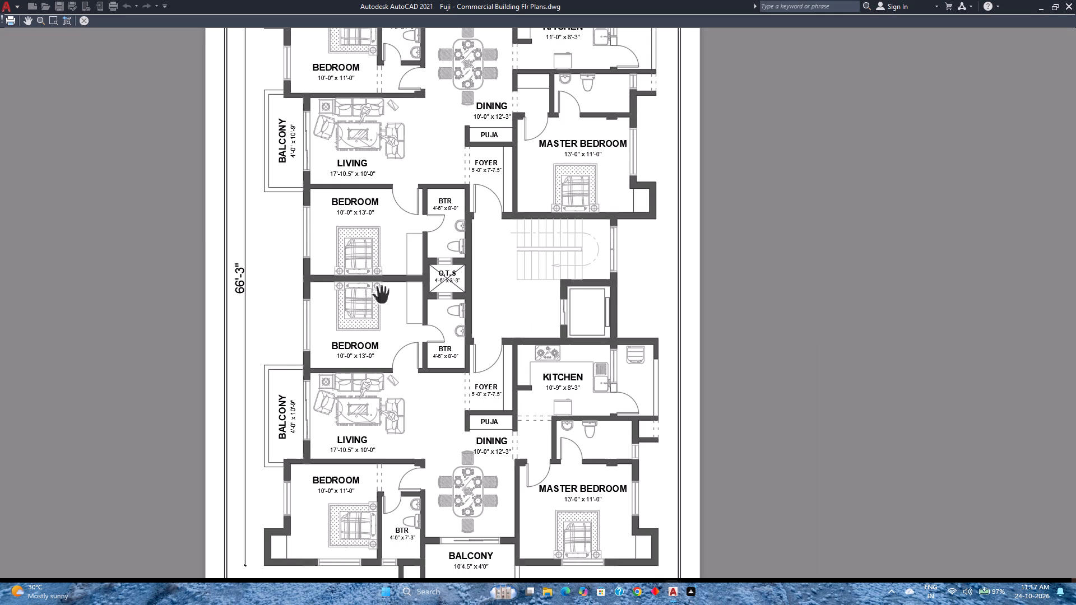
pyautogui.click(88, 26)
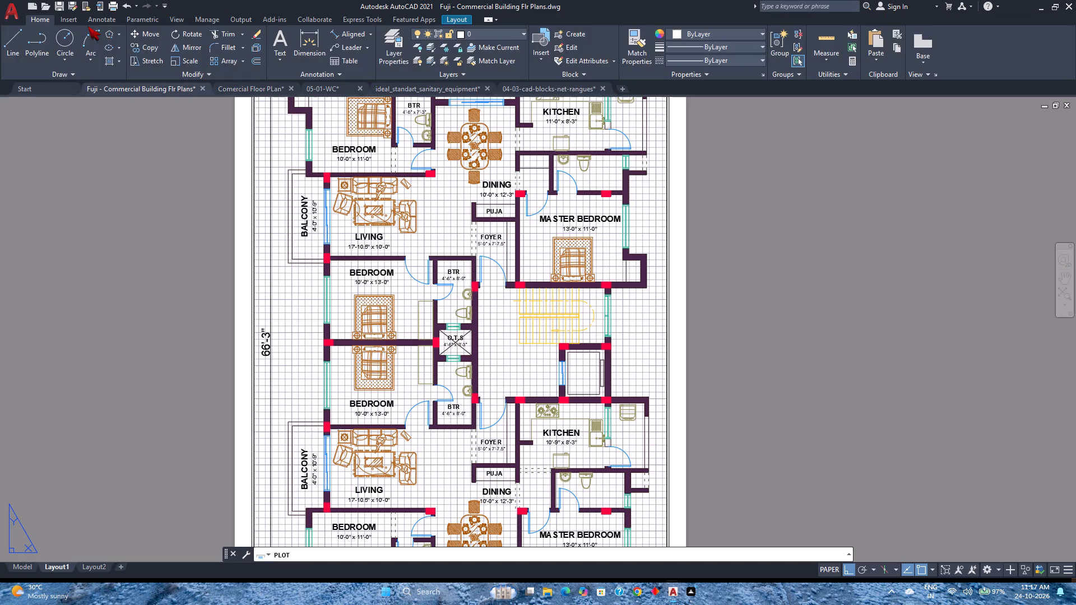
pyautogui.click(646, 428)
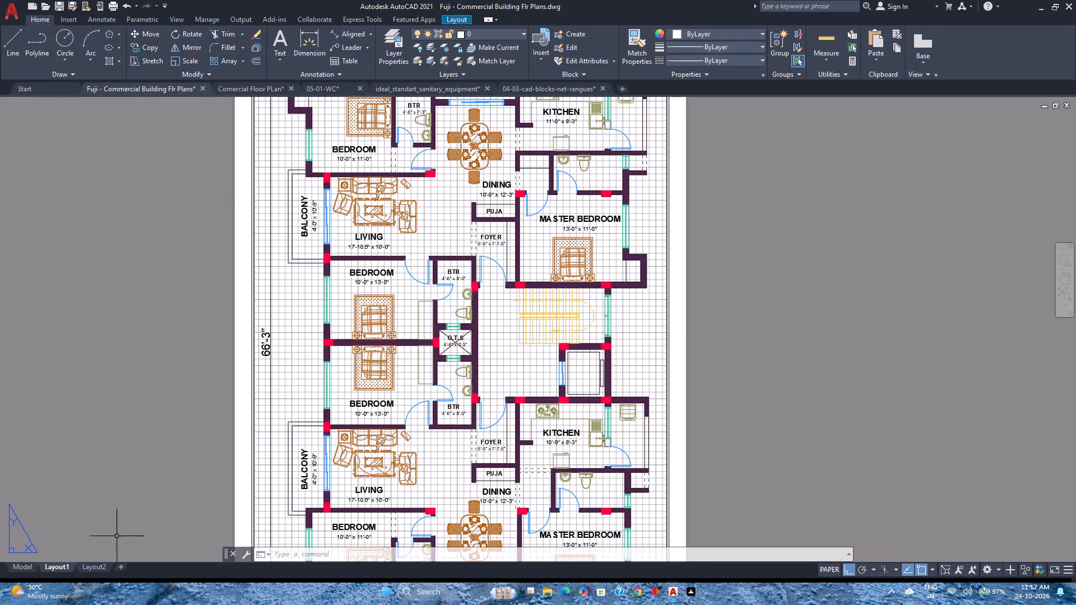
# Return to model space and change the Hatch layer's color to index color 255.
pyautogui.click(11, 570)
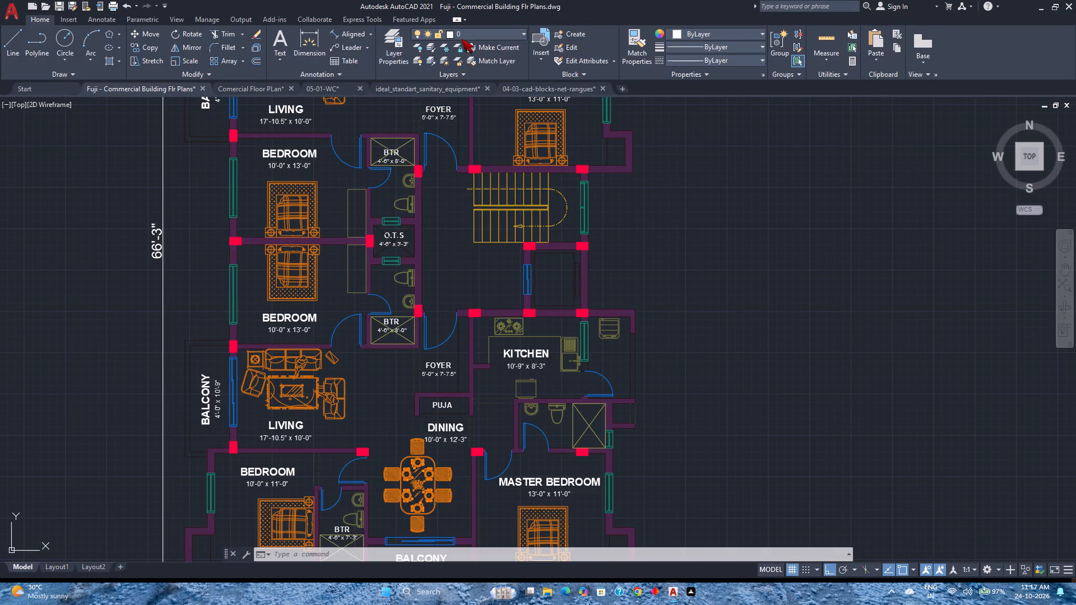
pyautogui.click(468, 34)
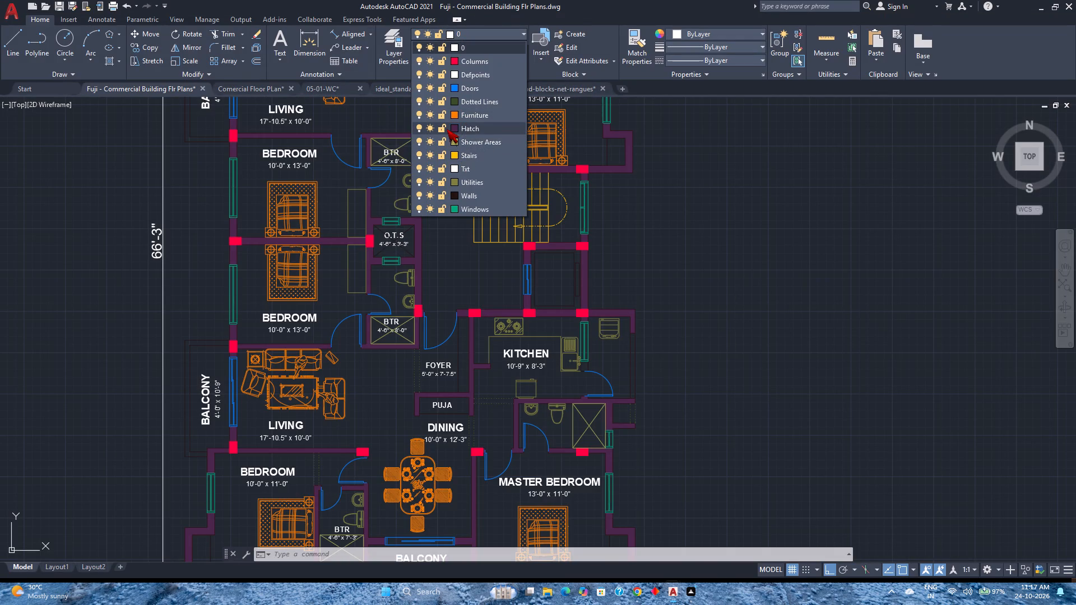
pyautogui.click(451, 129)
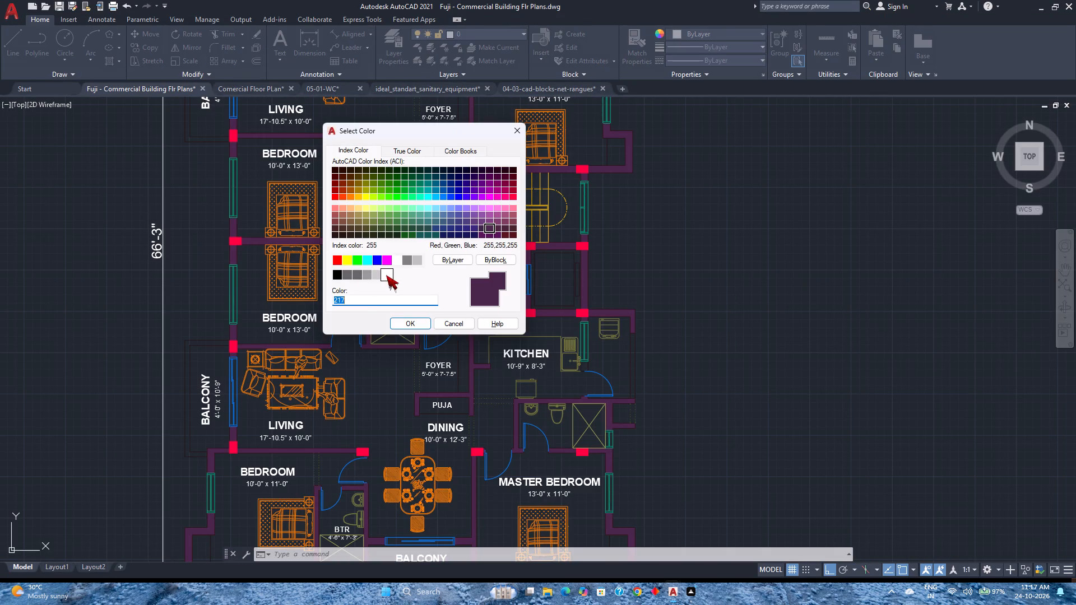
pyautogui.click(386, 275)
pyautogui.click(412, 322)
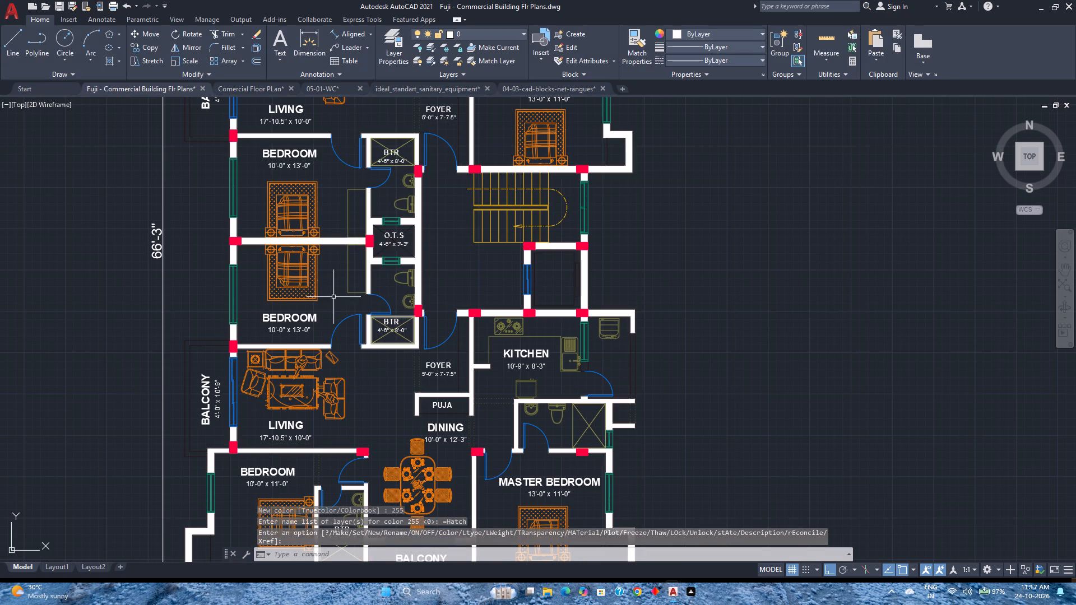
# Save the drawing.
pyautogui.scroll(-1, 333, 296)
pyautogui.moveTo(542, 289); pyautogui.dragTo(596, 322, button='middle')
pyautogui.middleClick(596, 322)
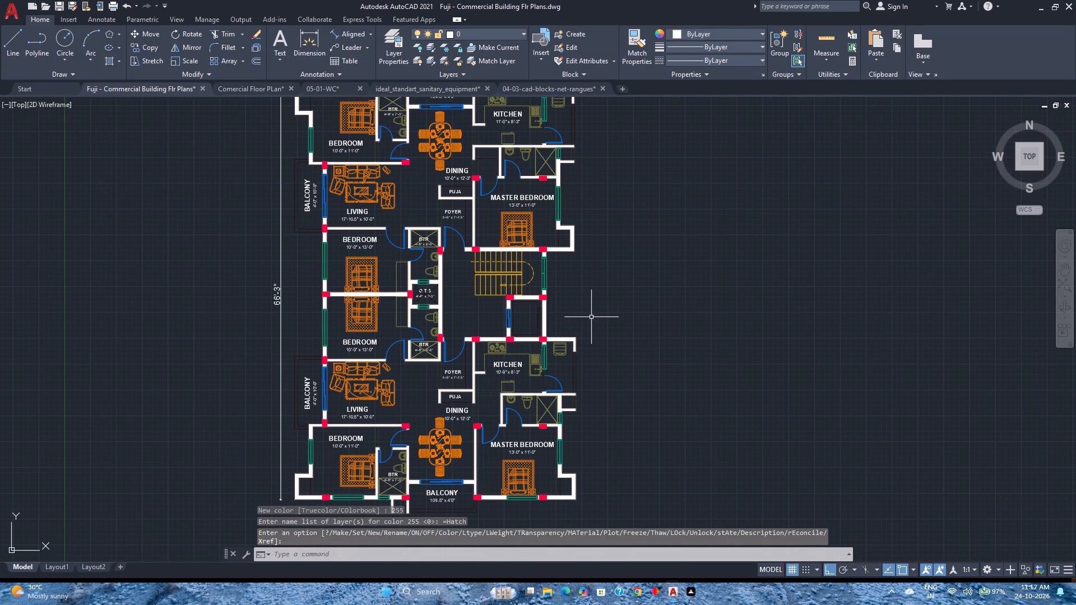
pyautogui.hotkey('ctrl', 's')
# Examine the floor plan around the staircase, lift shaft and O.T.S in model space.
pyautogui.scroll(-1, 315, 206)
pyautogui.moveTo(315, 206); pyautogui.dragTo(315, 207, button='middle')
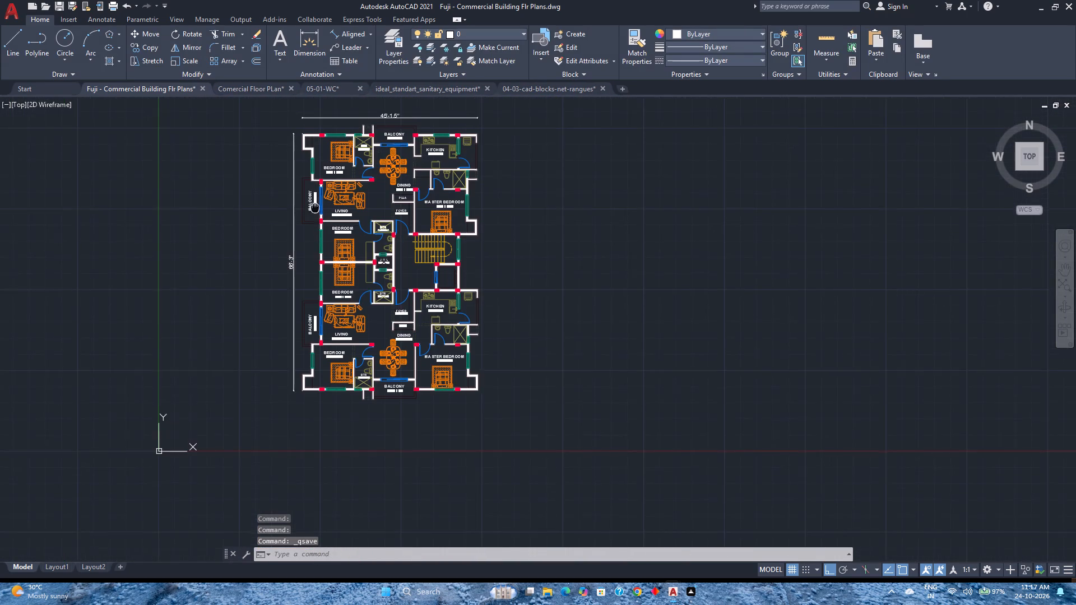
pyautogui.moveTo(315, 207); pyautogui.dragTo(346, 233, button='middle')
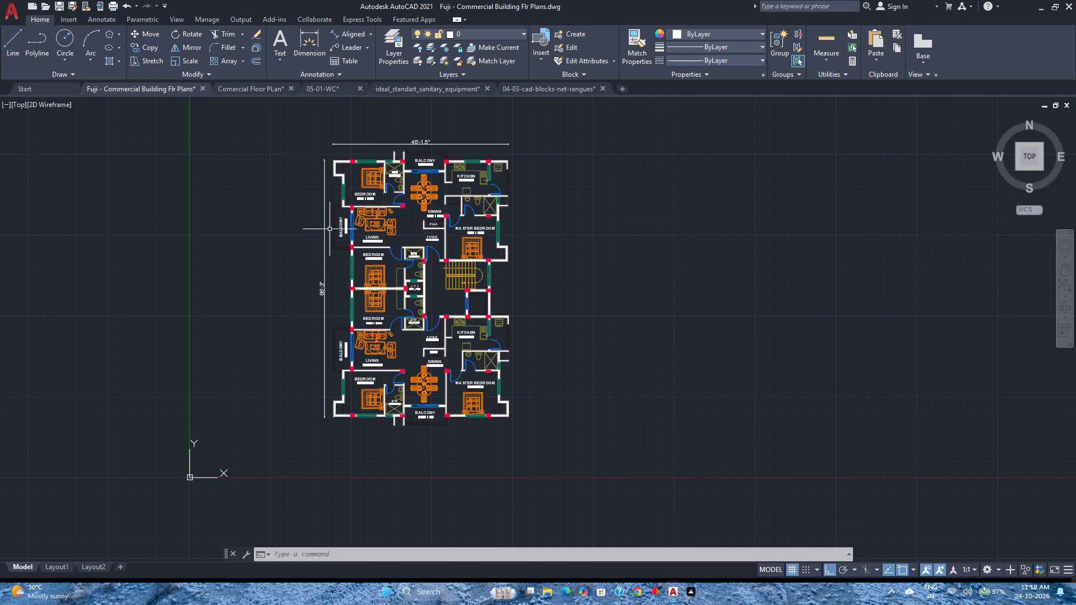
pyautogui.scroll(4, 461, 295)
pyautogui.moveTo(449, 287); pyautogui.dragTo(448, 288, button='middle')
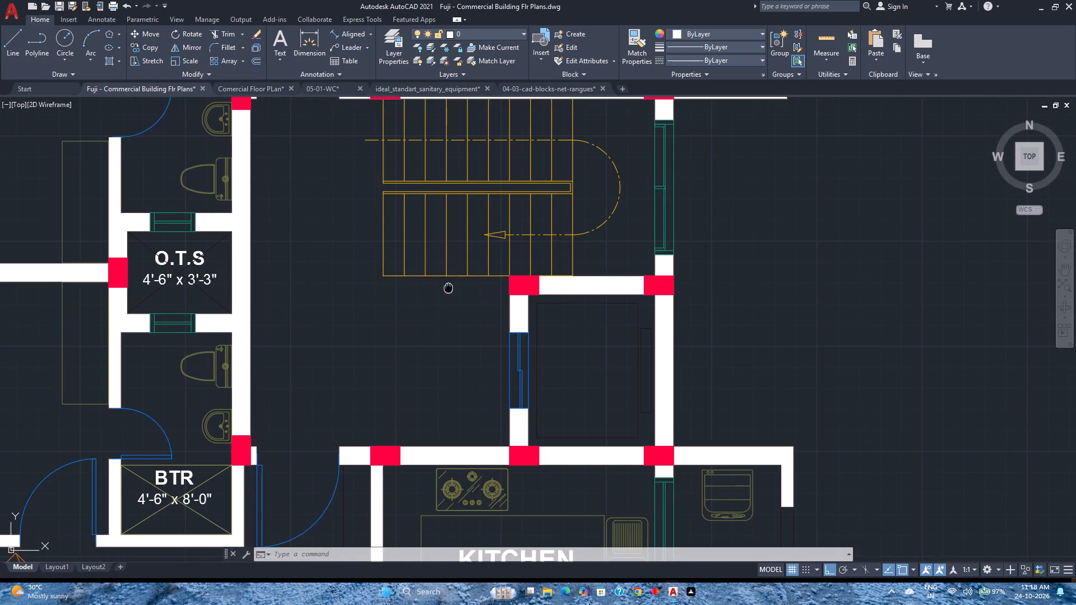
pyautogui.moveTo(448, 288); pyautogui.dragTo(441, 387, button='middle')
pyautogui.middleClick(441, 387)
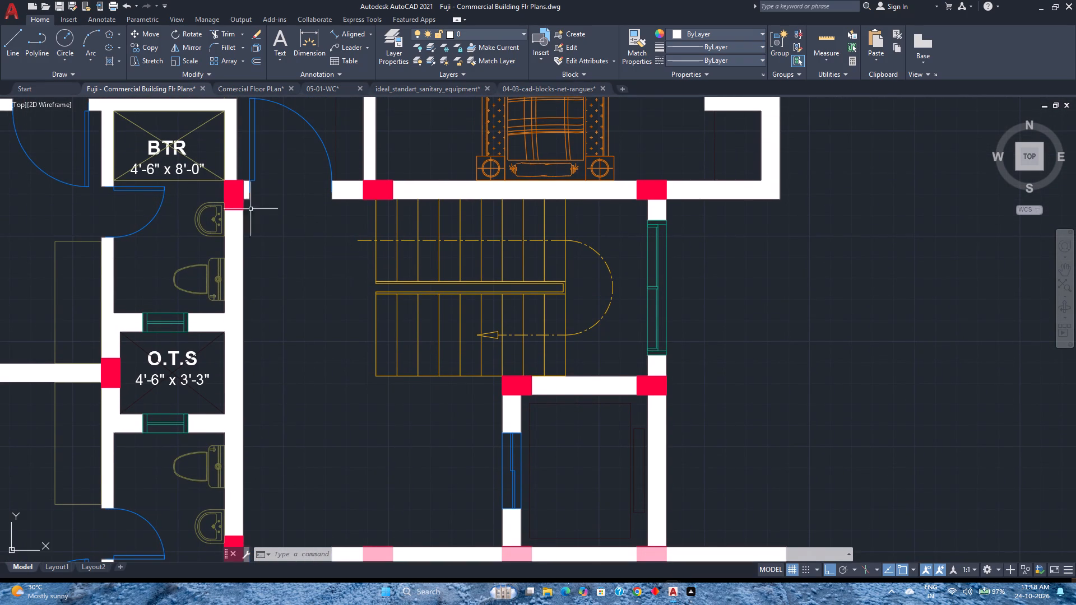
pyautogui.scroll(-3, 303, 252)
# Copy the PUJA text label from the lower unit to the lobby beside the staircase, with Ortho off for the placement.
pyautogui.scroll(2, 304, 380)
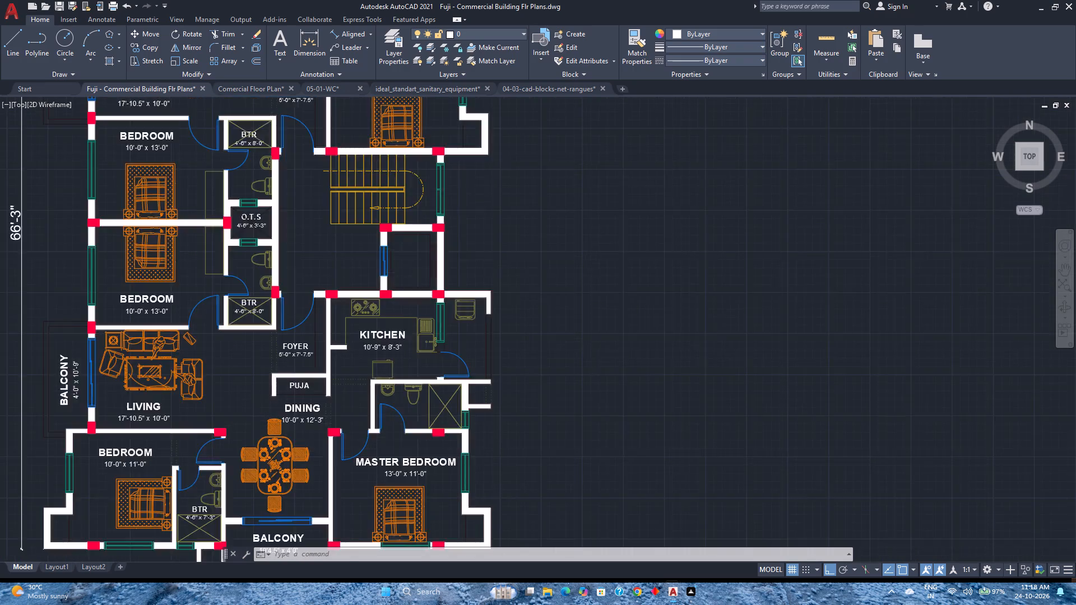
pyautogui.click(307, 391)
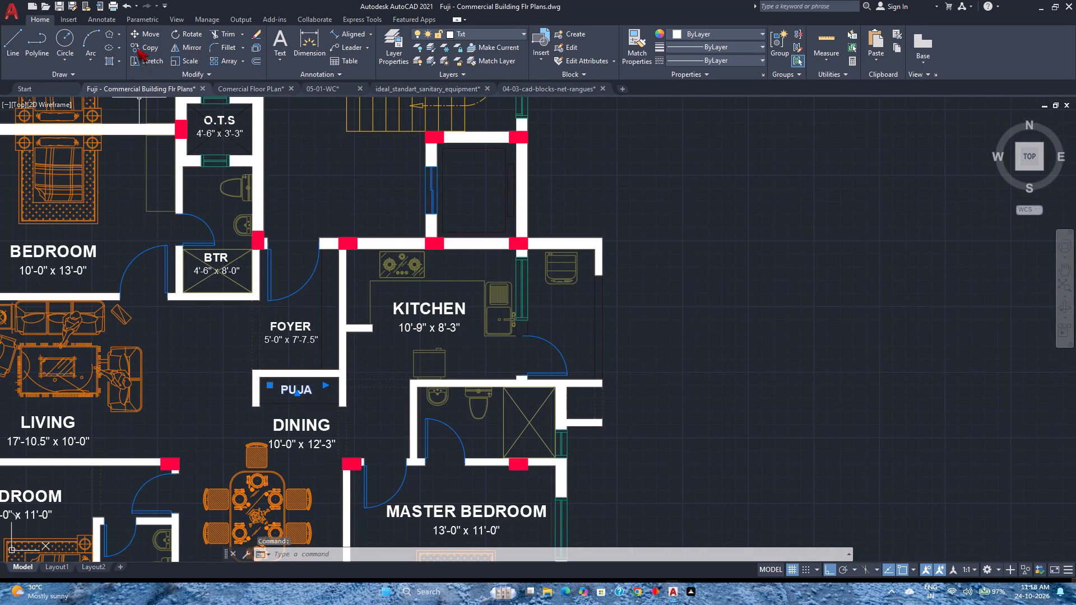
pyautogui.click(136, 48)
pyautogui.scroll(2, 271, 387)
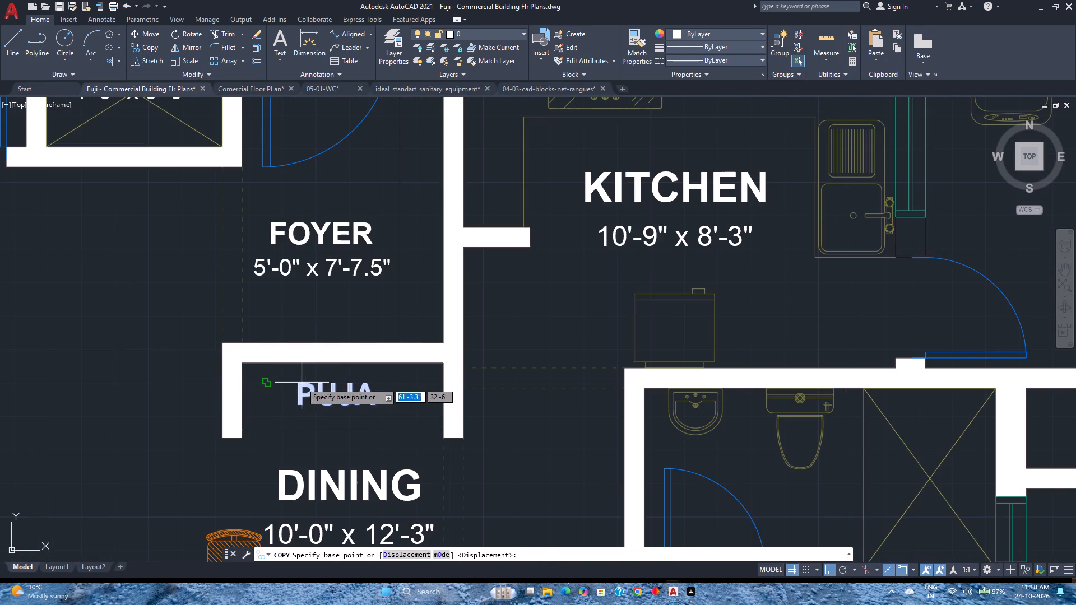
pyautogui.click(295, 384)
pyautogui.scroll(-3, 295, 381)
pyautogui.scroll(2, 313, 174)
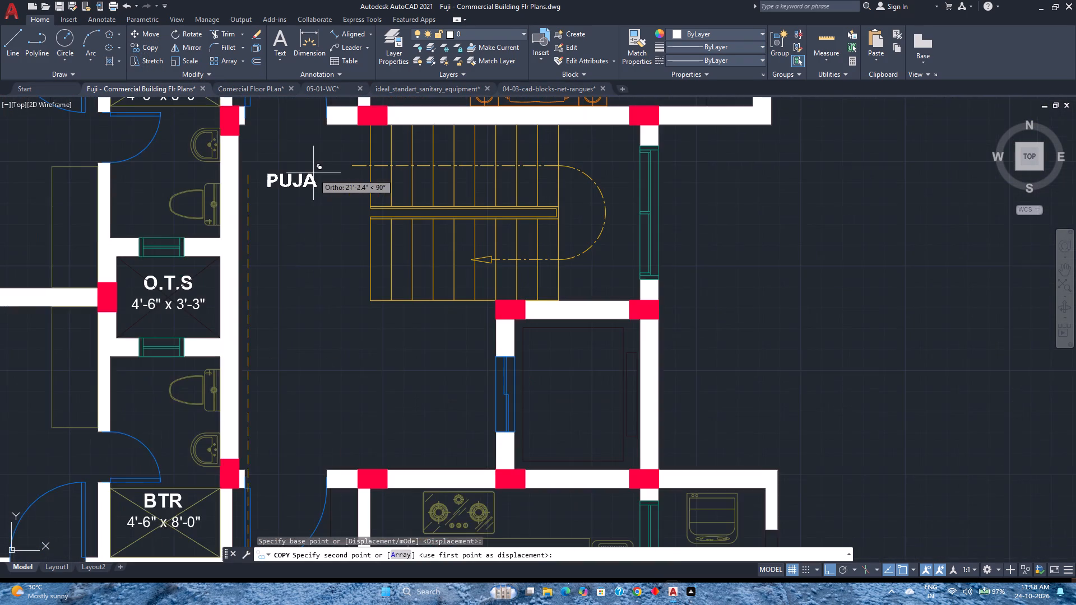
pyautogui.moveTo(314, 175); pyautogui.dragTo(333, 281, button='middle')
pyautogui.middleClick(333, 281)
pyautogui.press('F8')
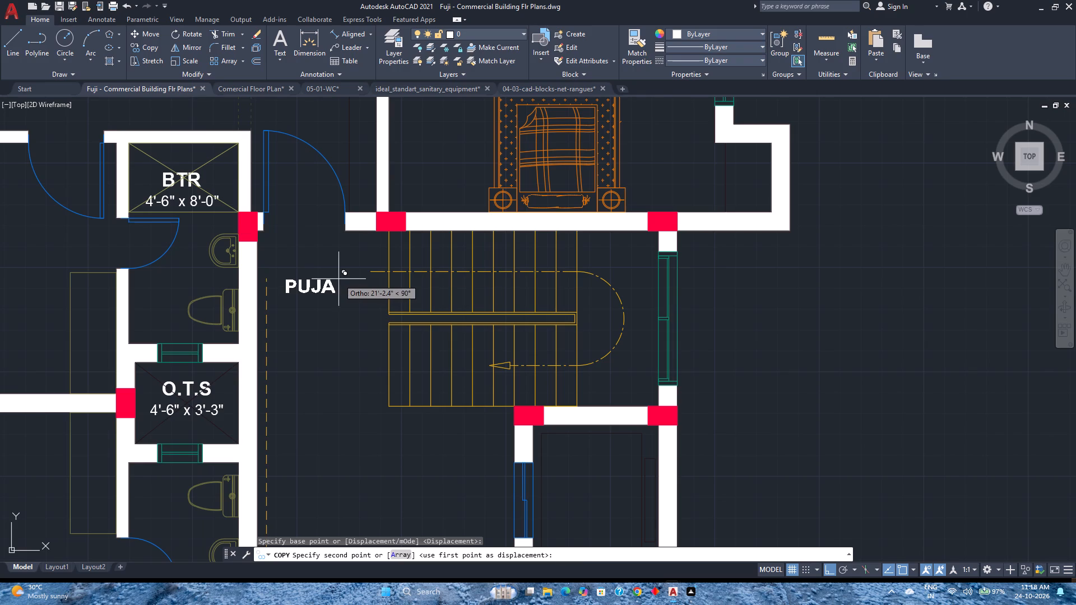
pyautogui.scroll(1, 348, 271)
pyautogui.scroll(4, 289, 262)
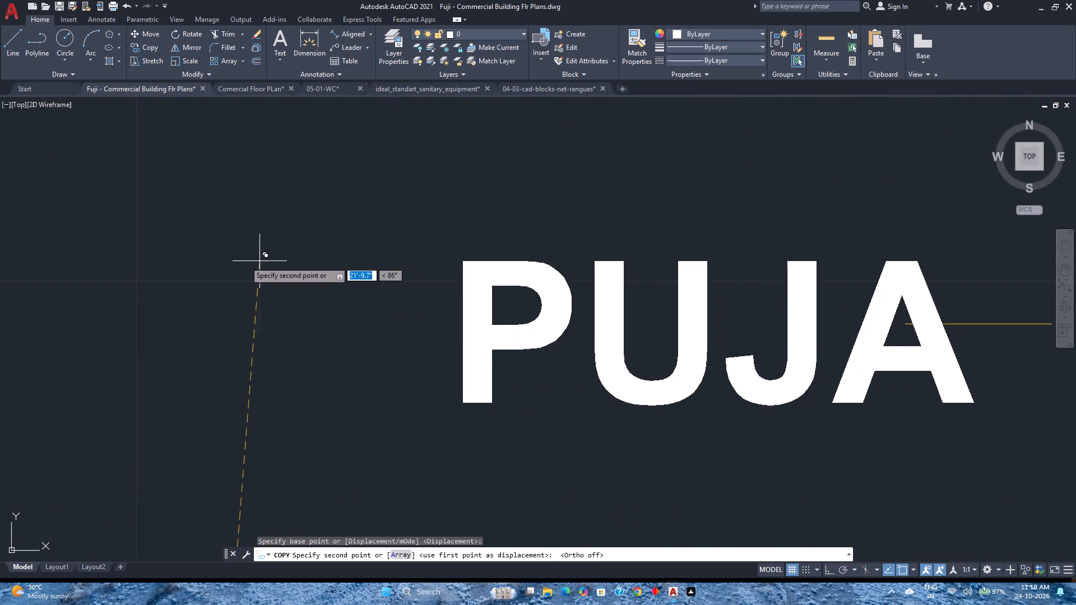
pyautogui.scroll(-2, 240, 261)
pyautogui.click(225, 256)
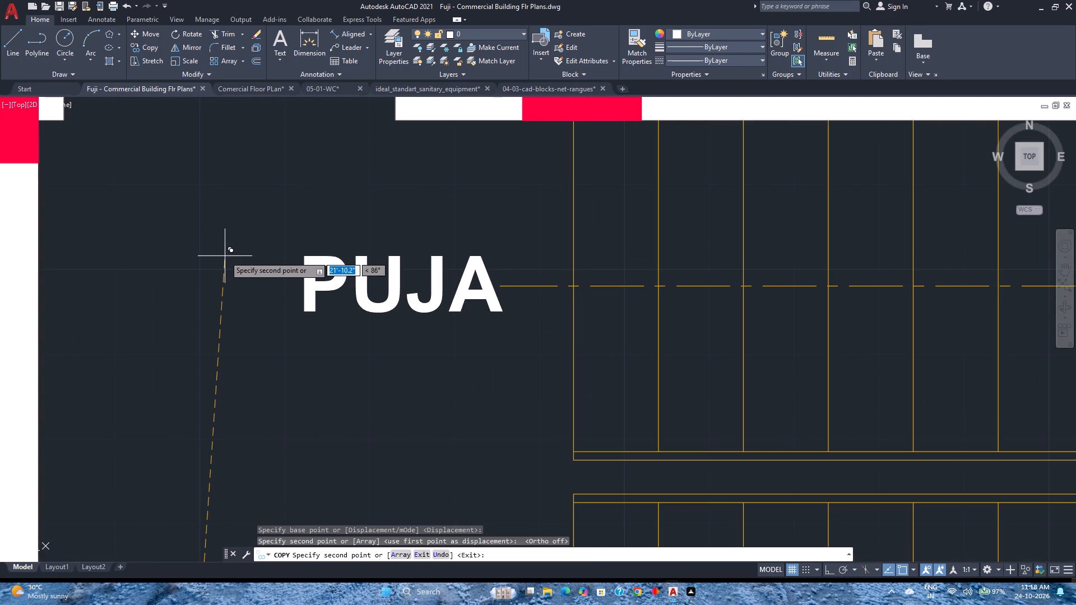
pyautogui.press('Escape')
pyautogui.press('F8')
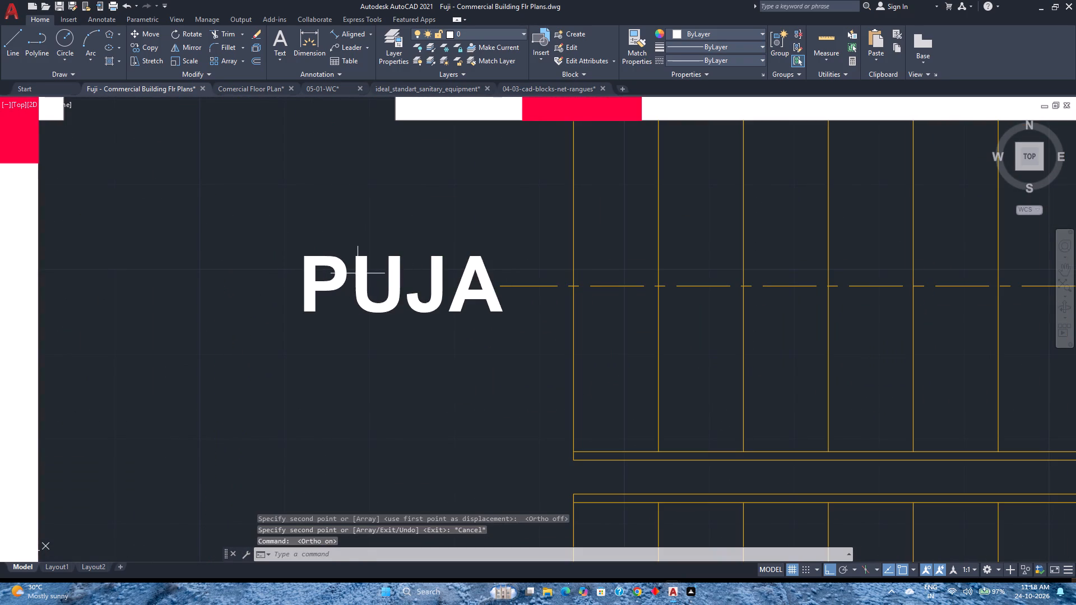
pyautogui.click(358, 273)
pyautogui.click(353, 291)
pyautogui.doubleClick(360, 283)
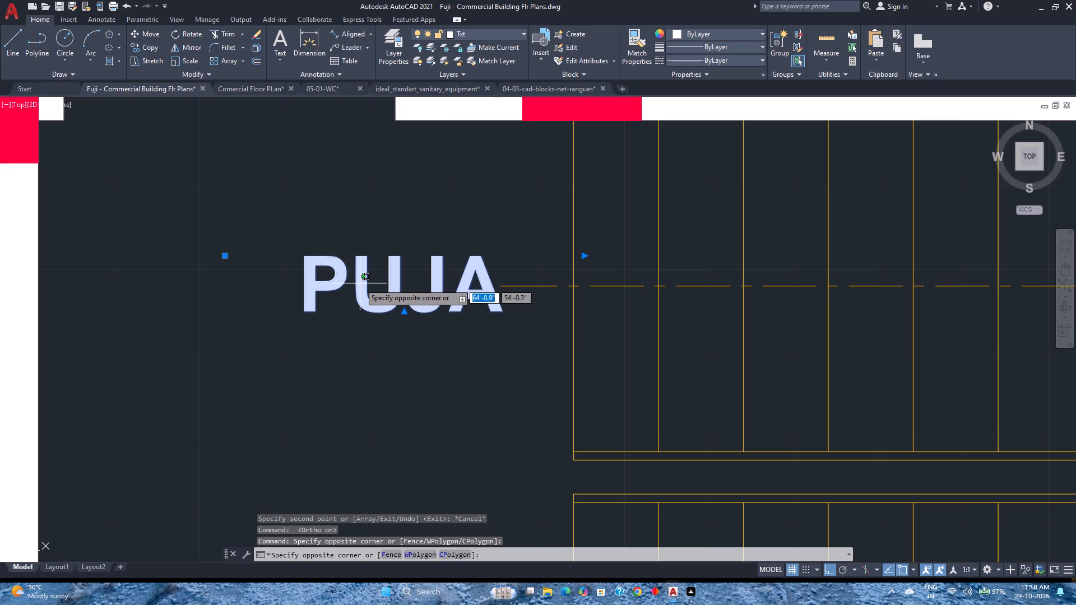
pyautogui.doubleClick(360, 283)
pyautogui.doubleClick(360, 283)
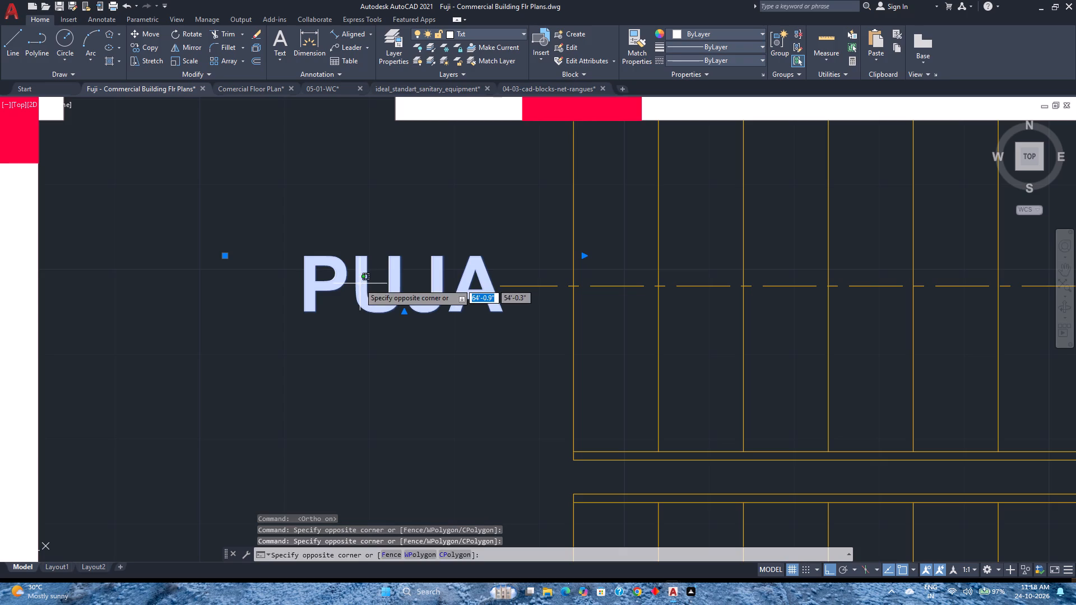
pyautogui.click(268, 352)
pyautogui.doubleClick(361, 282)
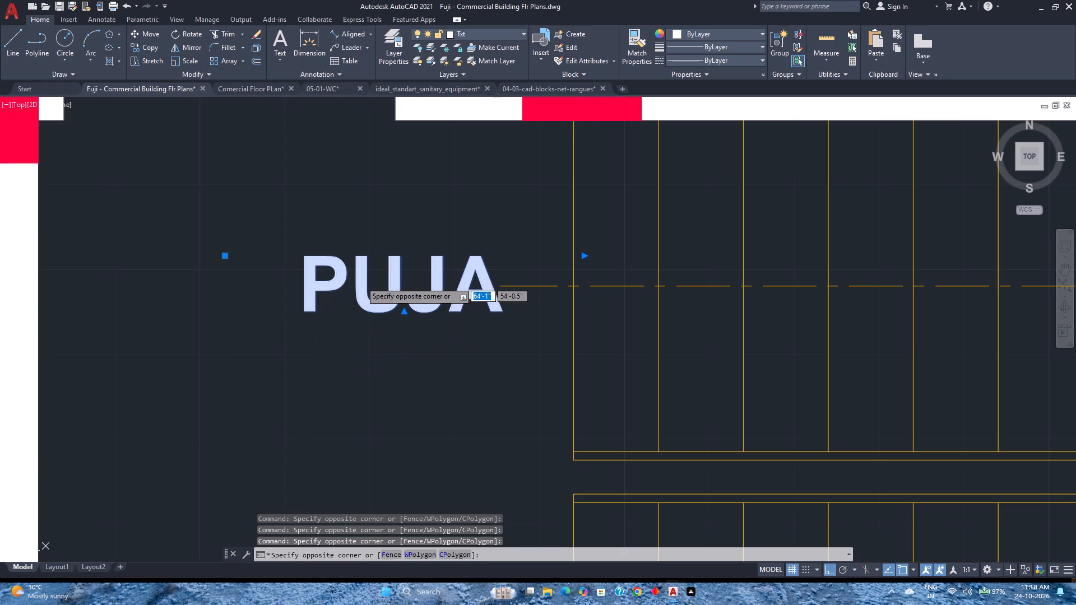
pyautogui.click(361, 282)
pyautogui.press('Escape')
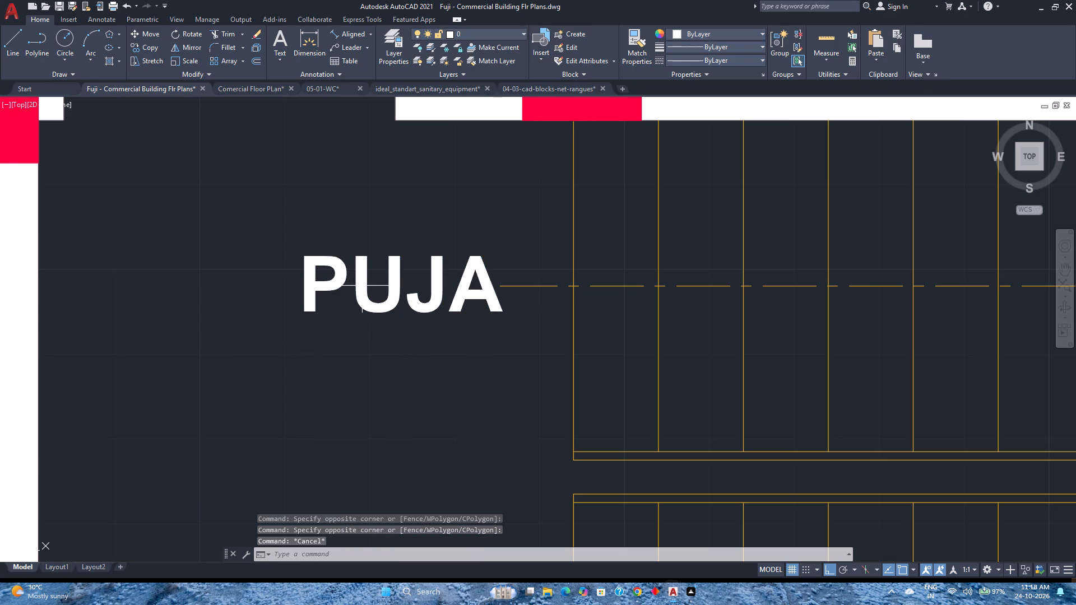
# Change the text of the copied PUJA label beside the staircase to "Dn".
pyautogui.doubleClick(367, 283)
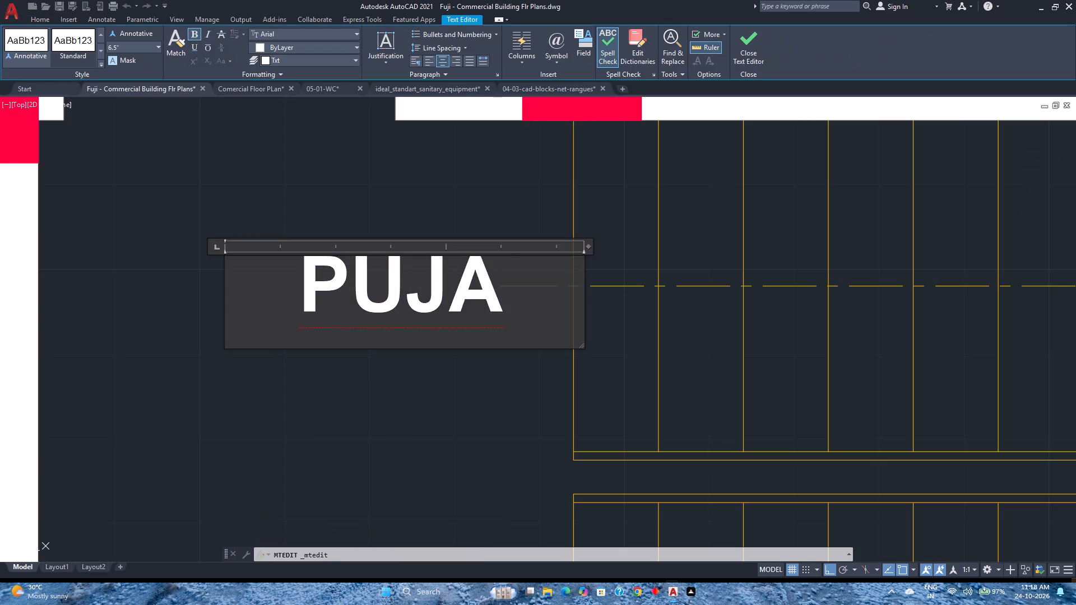
pyautogui.click(514, 293)
pyautogui.press('BackSpace')
pyautogui.press('BackSpace')
pyautogui.press('BackSpace')
pyautogui.press('BackSpace')
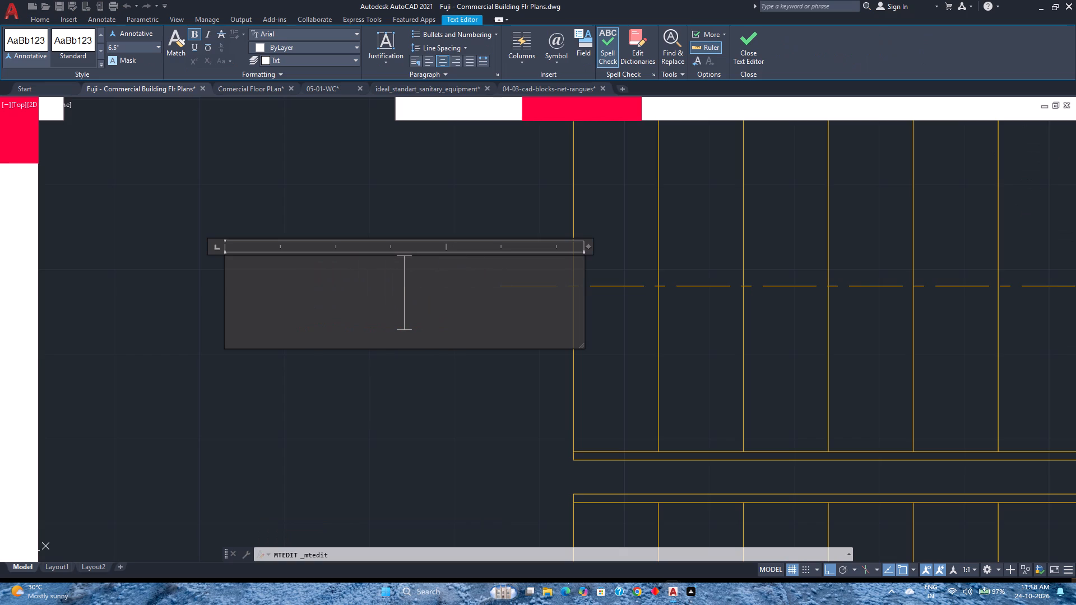
pyautogui.press('b')
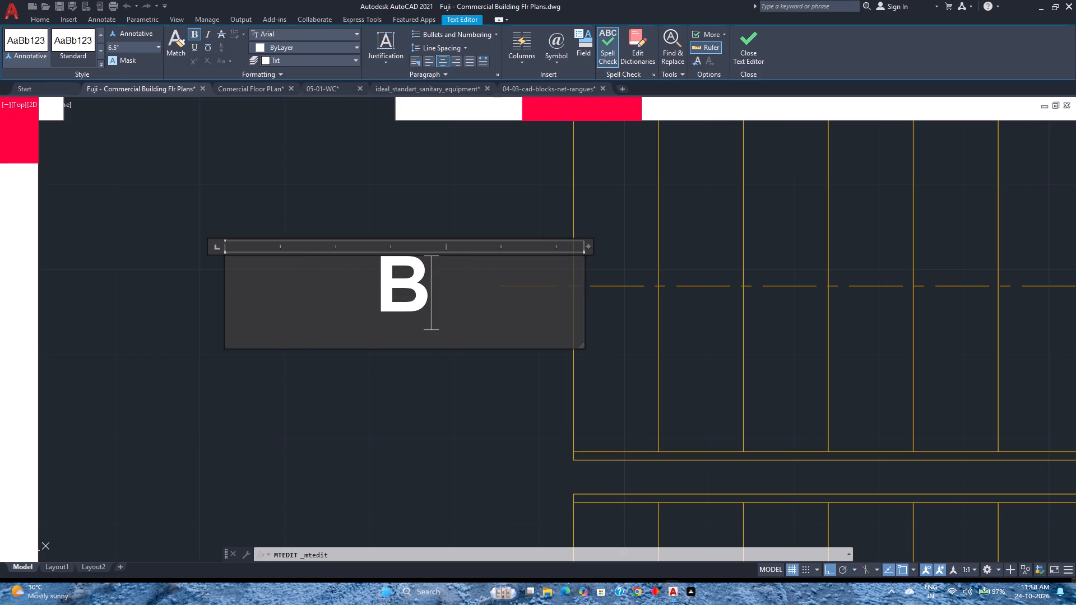
pyautogui.press('BackSpace')
pyautogui.write('Dn')
# Set the Dn label's text height to 1' and narrow its text box to fit the letters.
pyautogui.hotkey('ctrl', 'a')
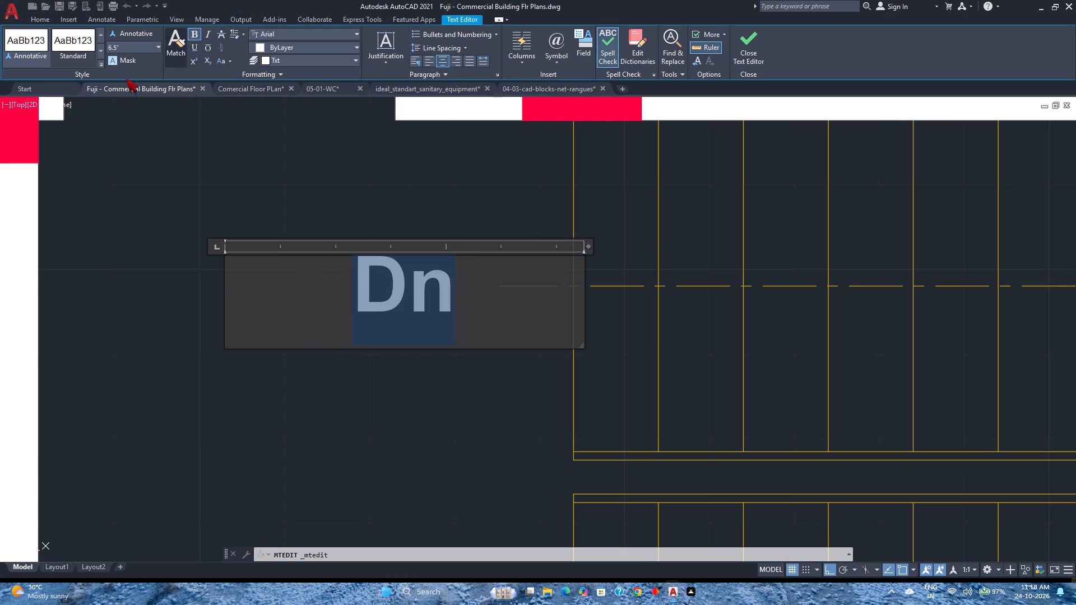
pyautogui.click(123, 45)
pyautogui.write("1'")
pyautogui.press('Return')
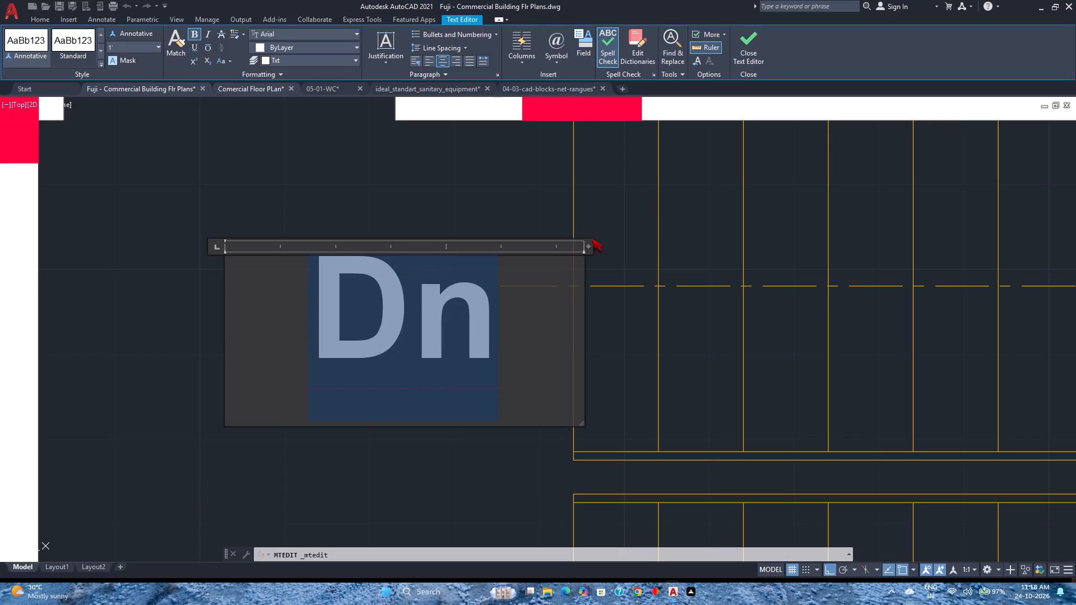
pyautogui.moveTo(590, 244); pyautogui.dragTo(437, 246)
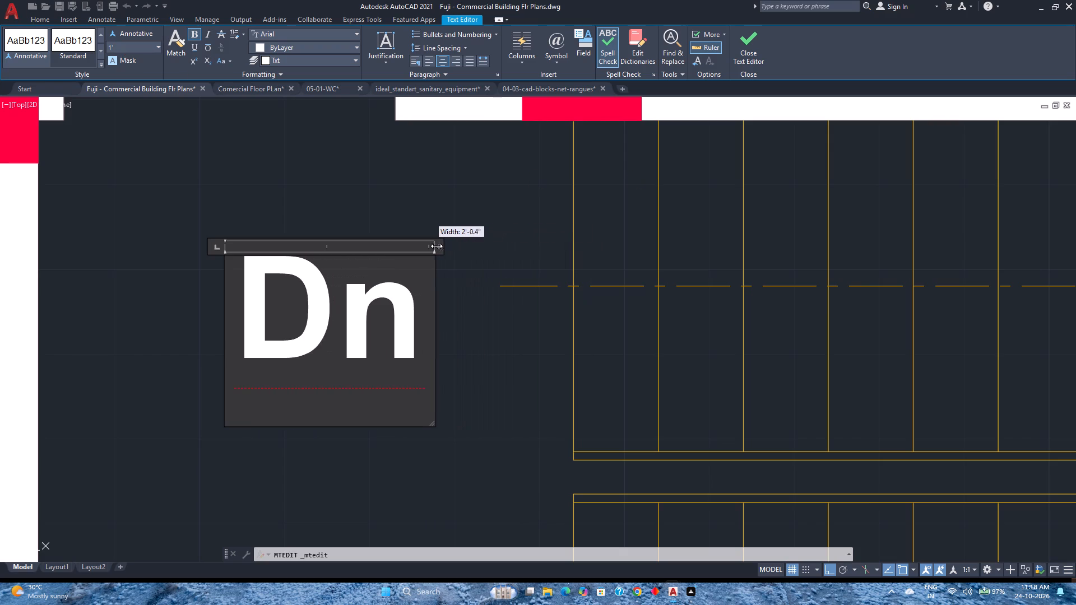
pyautogui.moveTo(437, 246); pyautogui.dragTo(406, 246)
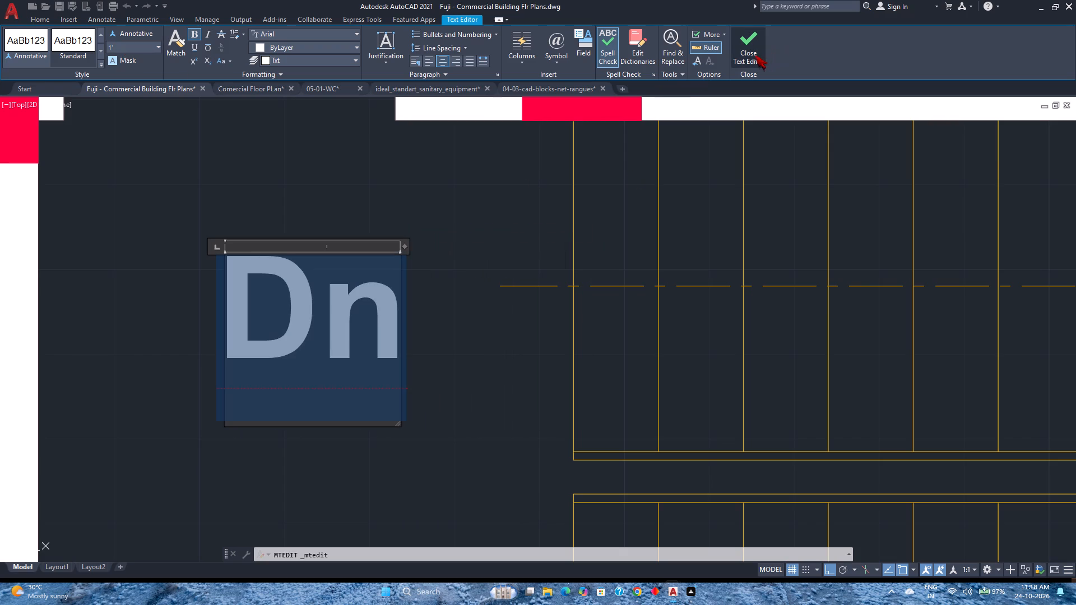
pyautogui.click(755, 55)
# Move the Dn label to just before the start of the staircase's dashed centreline, with Ortho off for the placement.
pyautogui.click(333, 301)
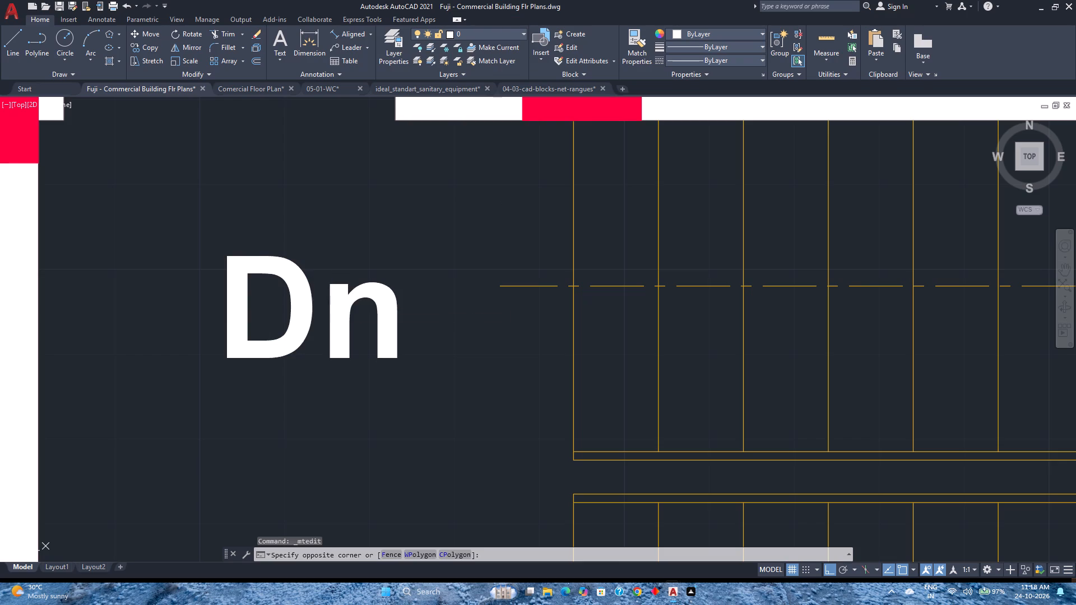
pyautogui.click(332, 301)
pyautogui.click(314, 313)
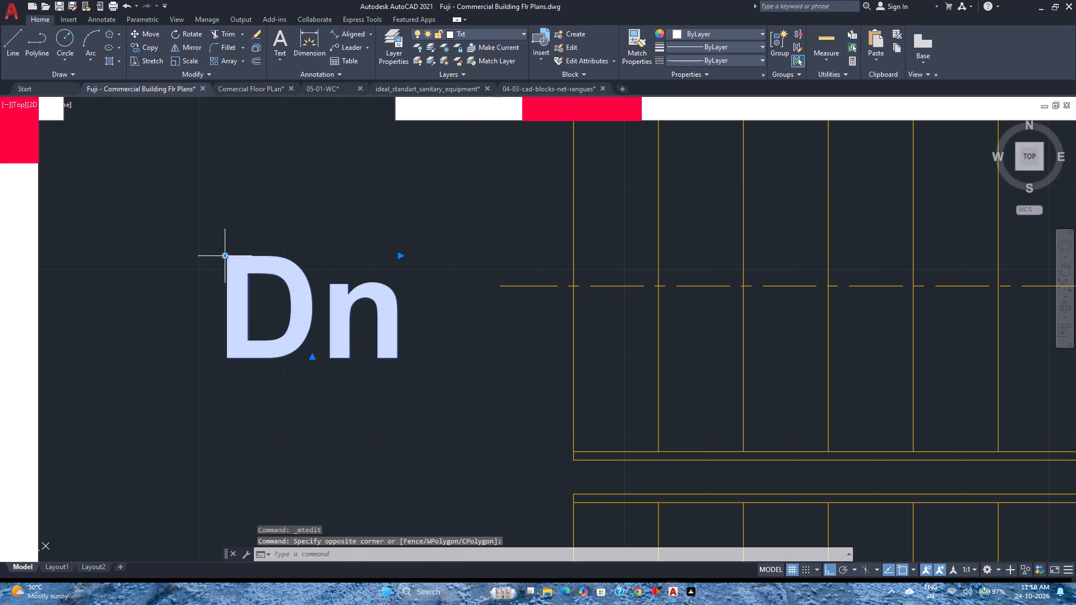
pyautogui.click(225, 257)
pyautogui.press('F8')
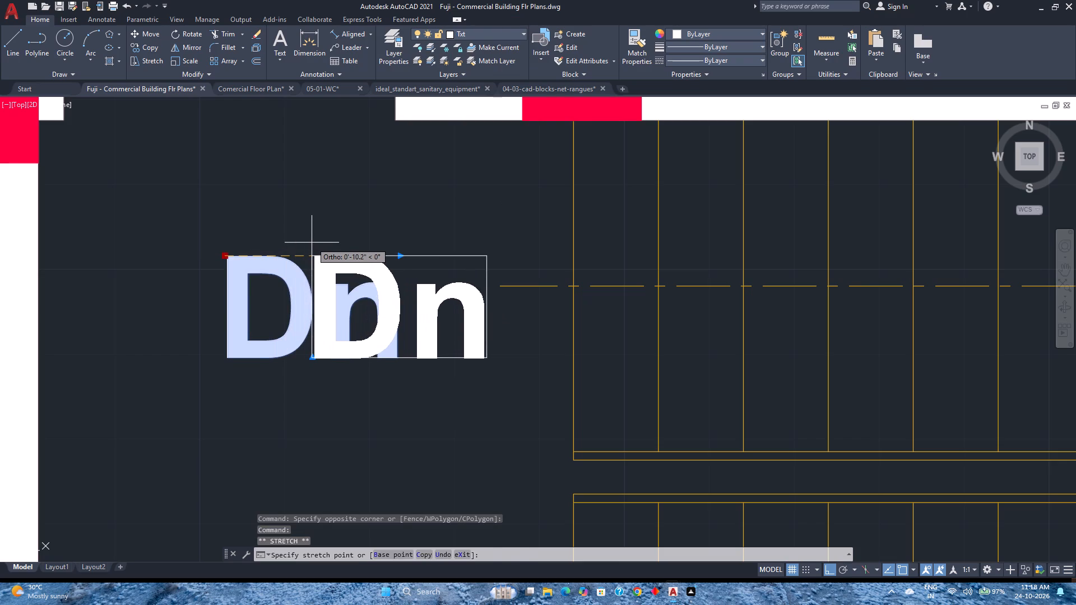
pyautogui.scroll(2, 314, 243)
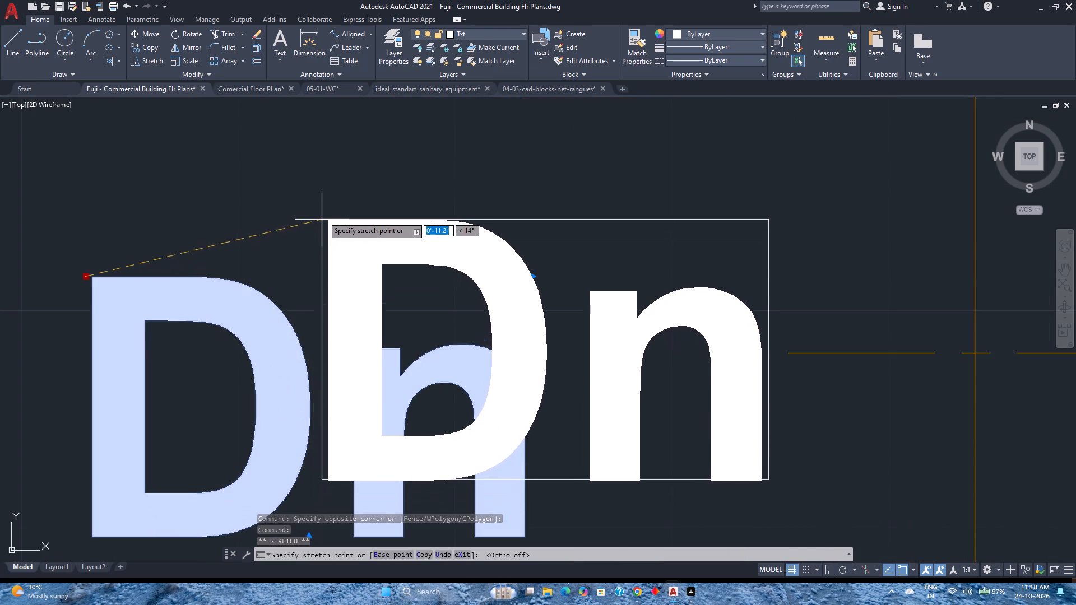
pyautogui.click(323, 213)
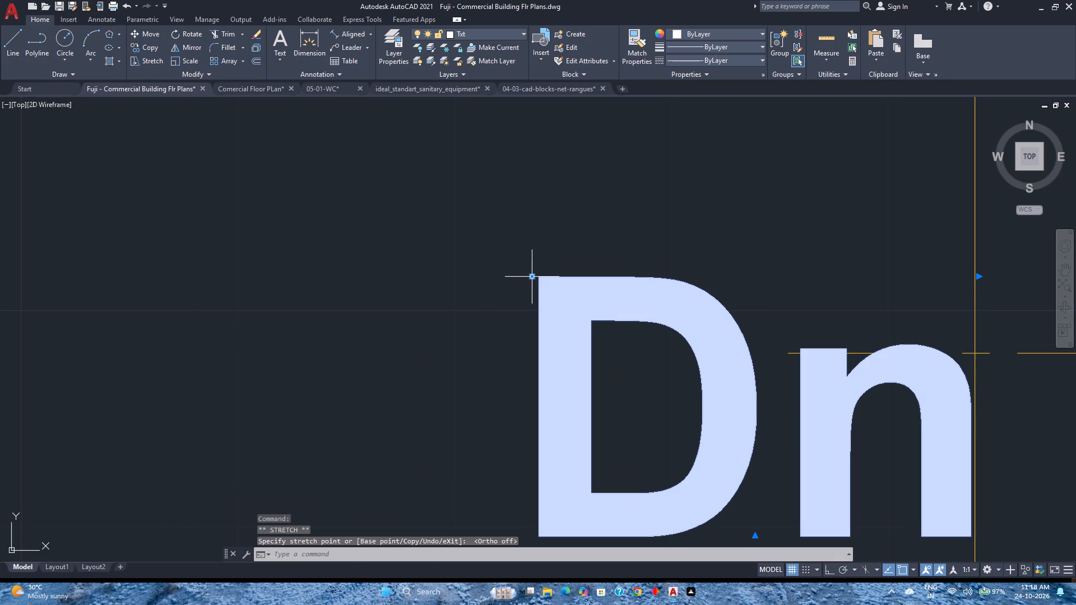
pyautogui.click(532, 276)
pyautogui.click(355, 185)
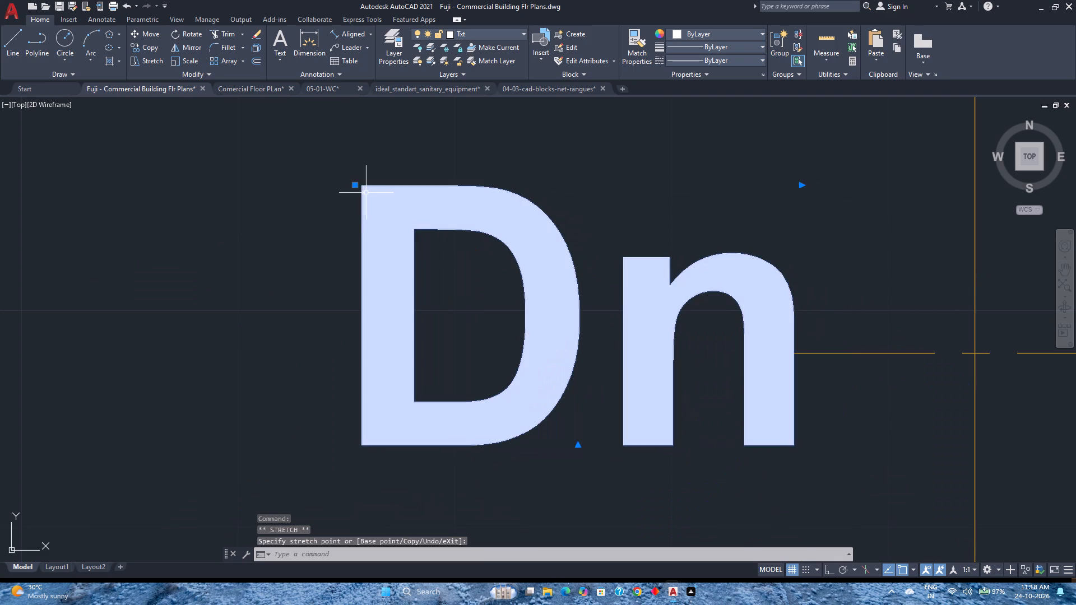
pyautogui.scroll(-2, 388, 211)
pyautogui.moveTo(395, 216); pyautogui.dragTo(477, 291, button='middle')
pyautogui.click(459, 274)
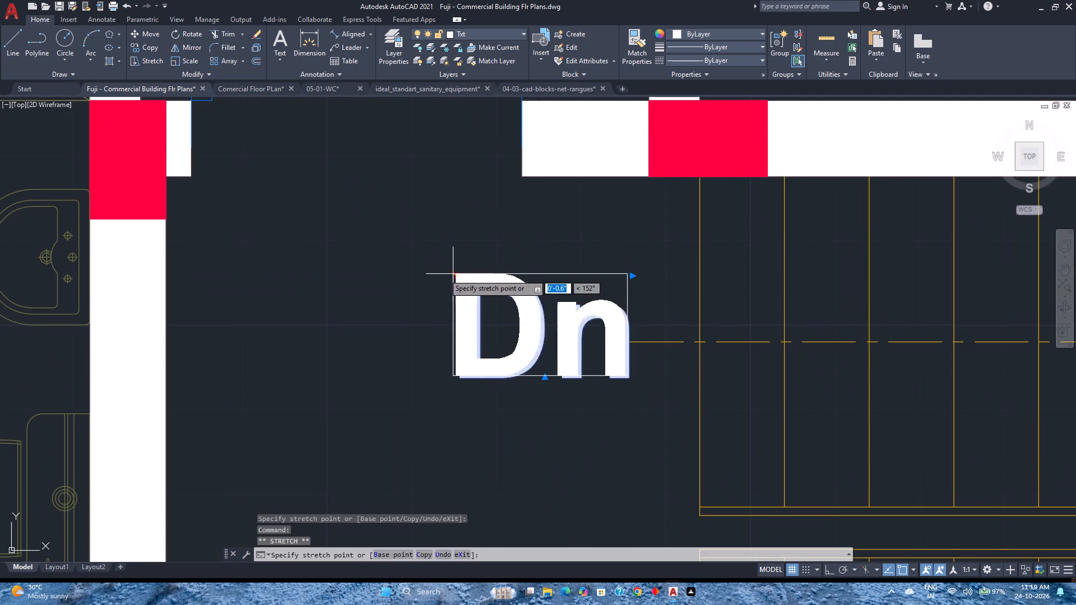
pyautogui.click(434, 274)
pyautogui.press('F8')
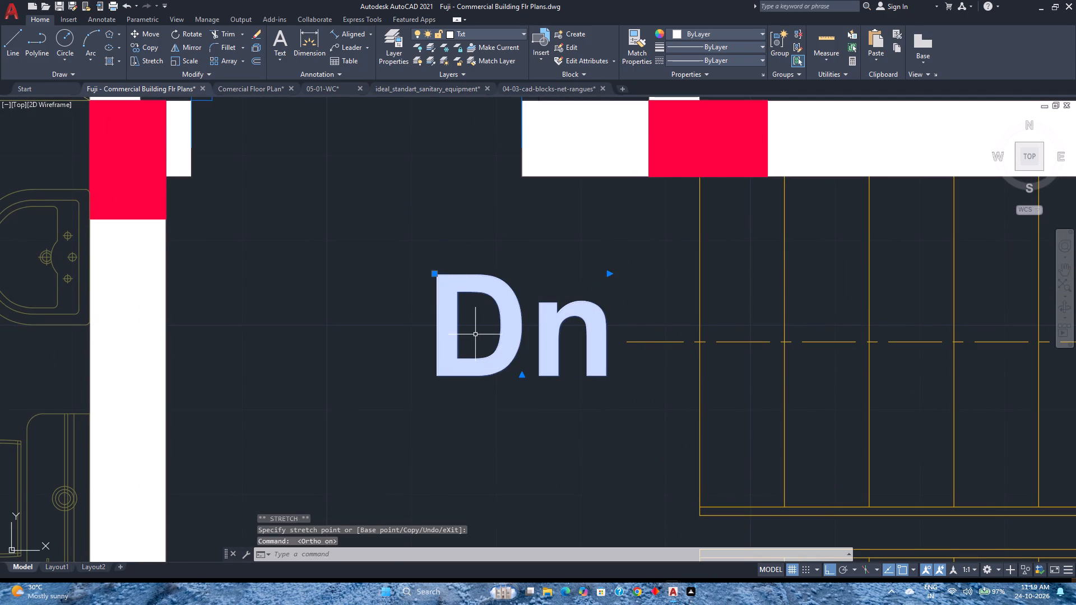
pyautogui.press('Escape')
# Save the drawing.
pyautogui.scroll(-4, 545, 350)
pyautogui.moveTo(544, 389); pyautogui.dragTo(547, 378, button='middle')
pyautogui.middleClick(547, 378)
pyautogui.scroll(-2, 548, 377)
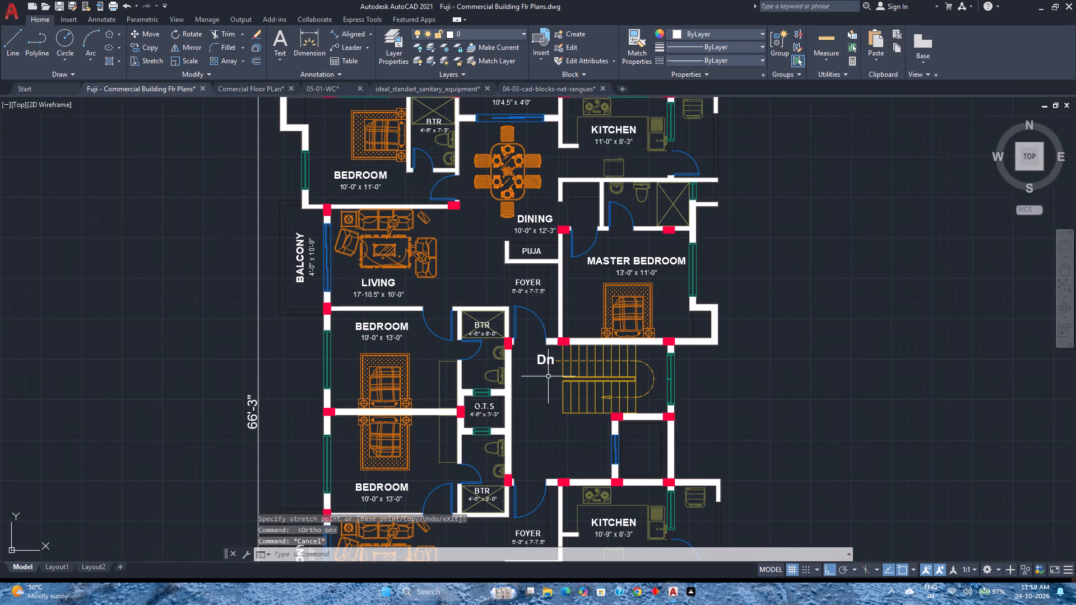
pyautogui.hotkey('ctrl', 's')
# Examine the whole floor plan in model space, including both units and the staircase area.
pyautogui.scroll(-1, 548, 376)
pyautogui.moveTo(541, 376); pyautogui.dragTo(493, 340, button='middle')
pyautogui.middleClick(492, 340)
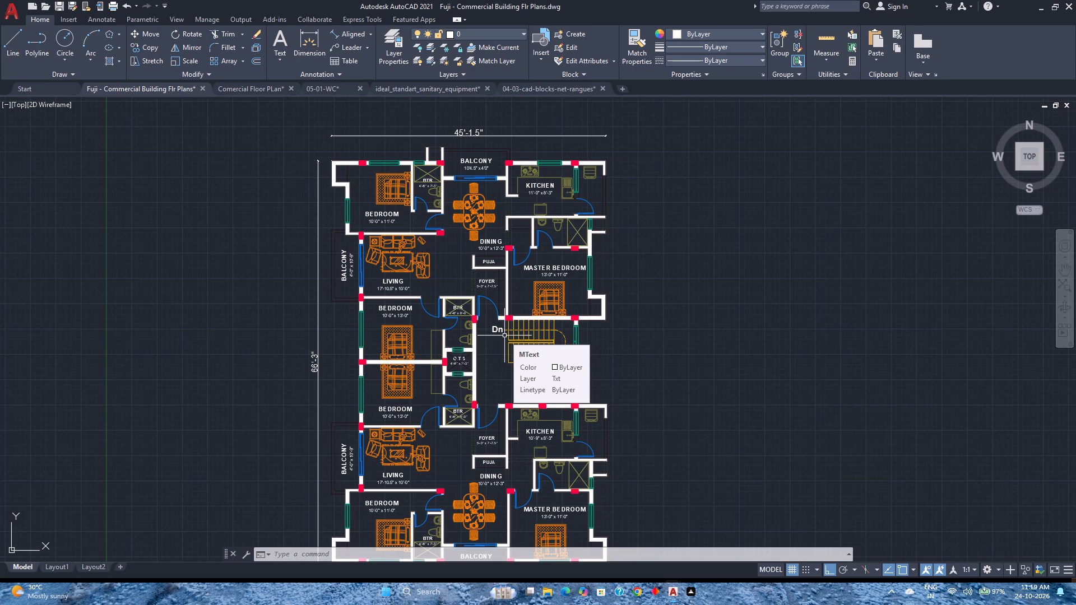
pyautogui.scroll(-1, 602, 347)
pyautogui.scroll(1, 636, 389)
pyautogui.moveTo(633, 388); pyautogui.dragTo(629, 385, button='middle')
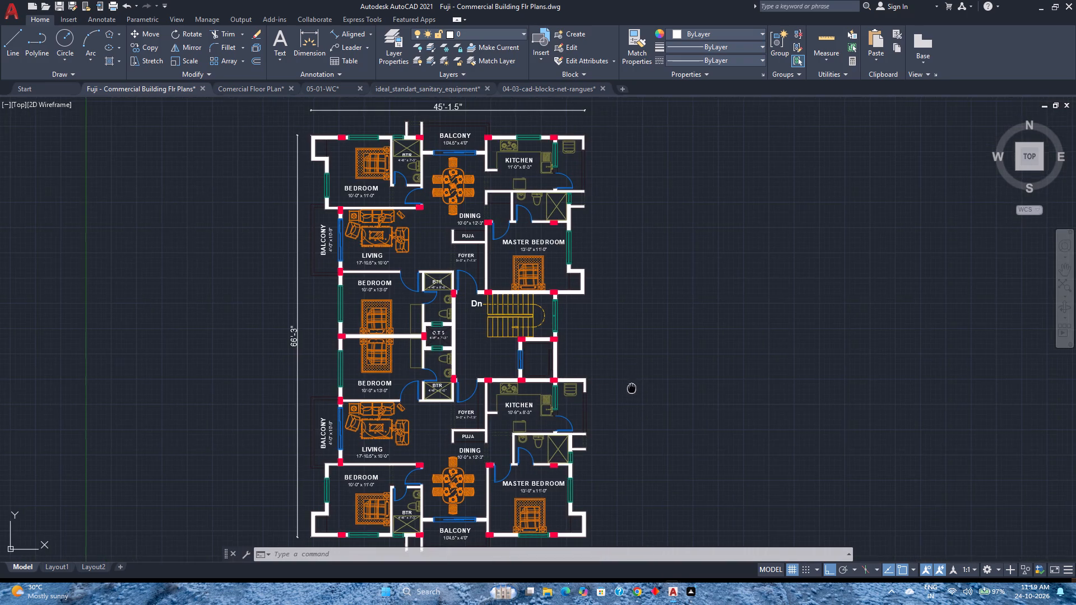
pyautogui.moveTo(629, 385); pyautogui.dragTo(636, 352, button='middle')
pyautogui.middleClick(636, 352)
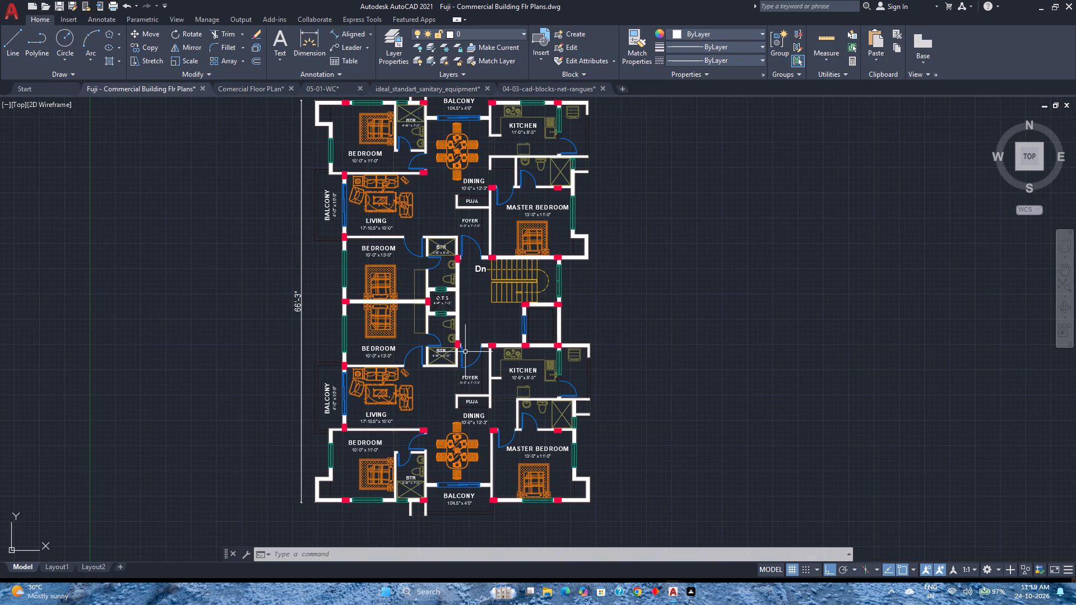
pyautogui.scroll(-1, 465, 352)
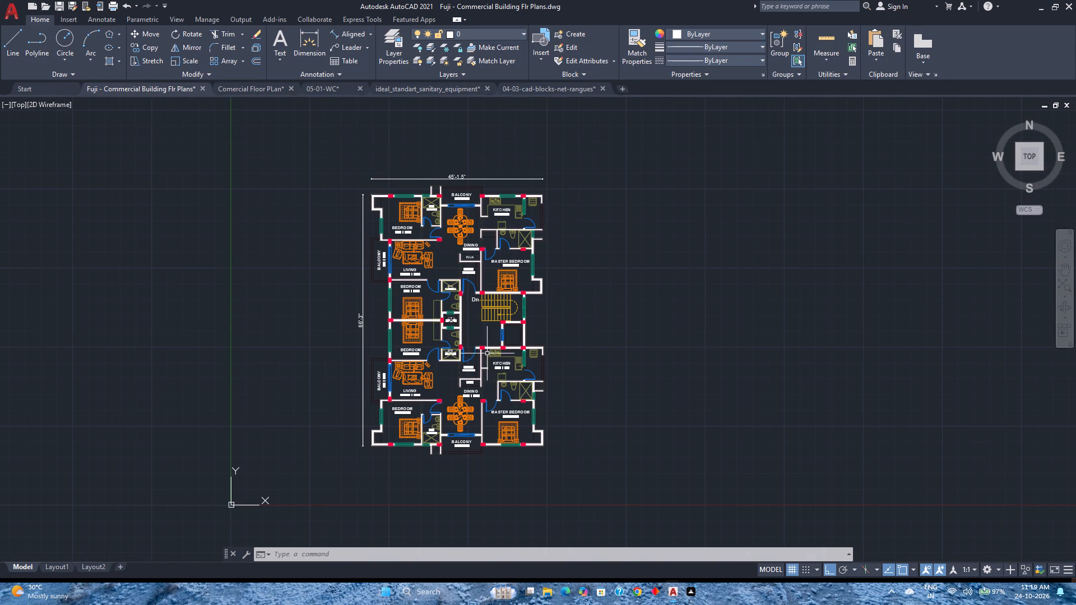
pyautogui.scroll(2, 470, 348)
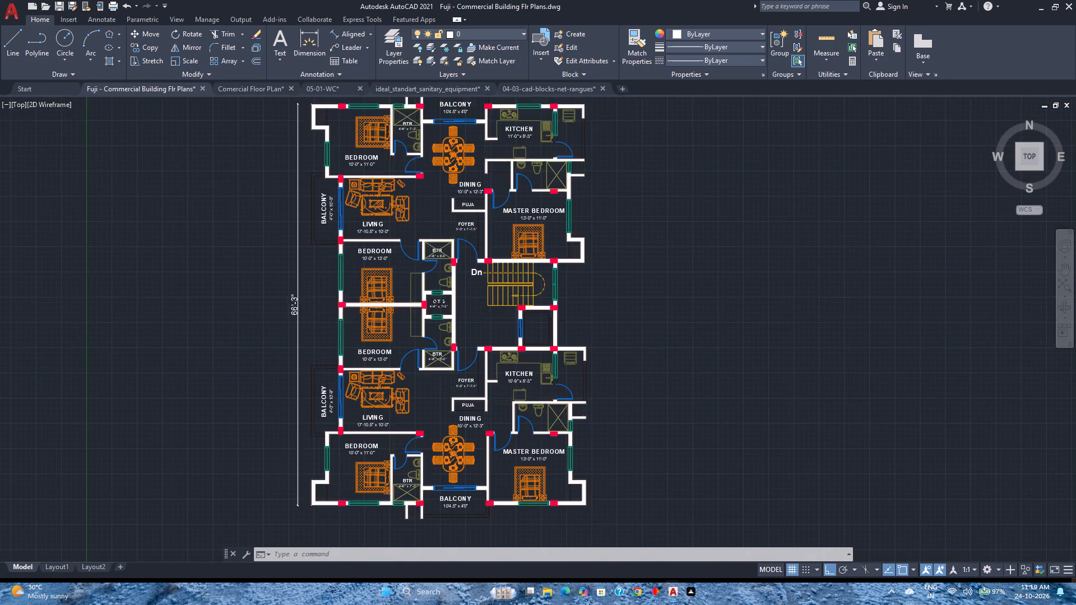
pyautogui.scroll(-1, 470, 348)
pyautogui.moveTo(502, 409); pyautogui.dragTo(476, 355, button='middle')
pyautogui.middleClick(476, 354)
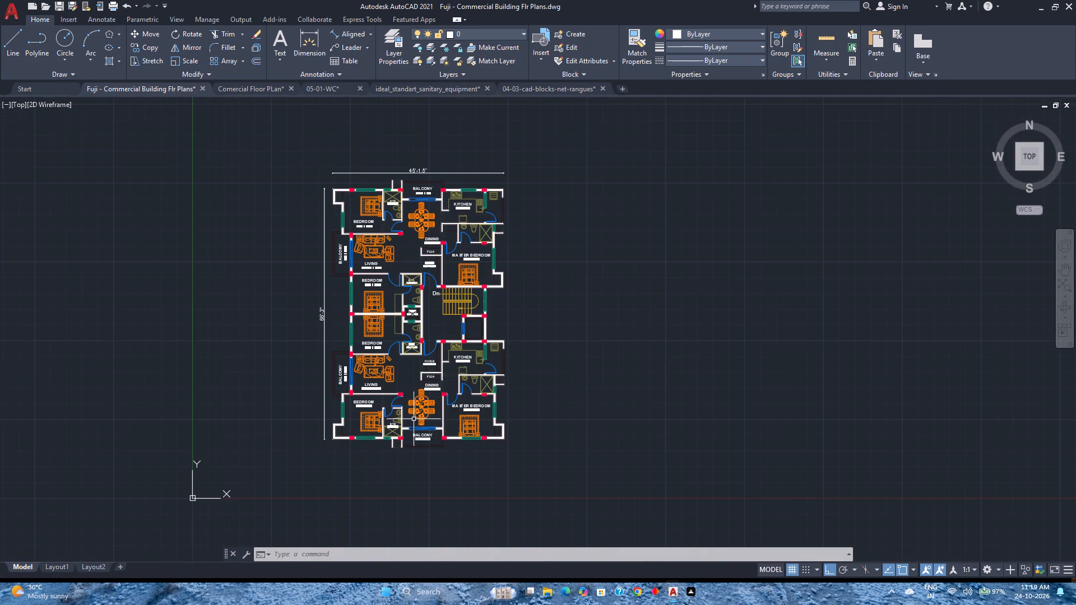
pyautogui.scroll(-1, 414, 419)
pyautogui.scroll(1, 449, 365)
pyautogui.scroll(-1, 449, 365)
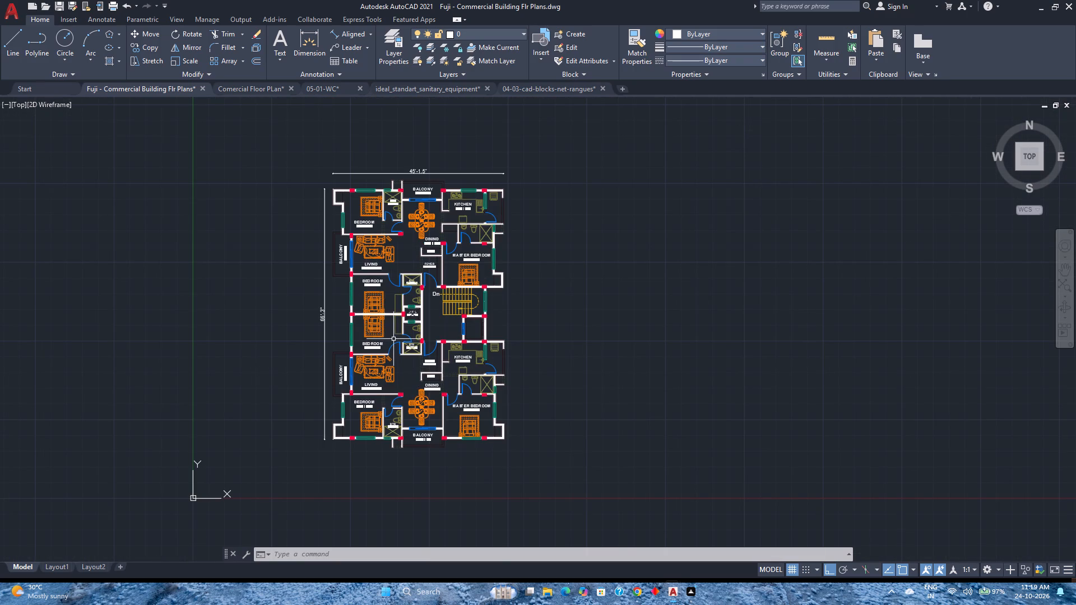
pyautogui.scroll(1, 393, 334)
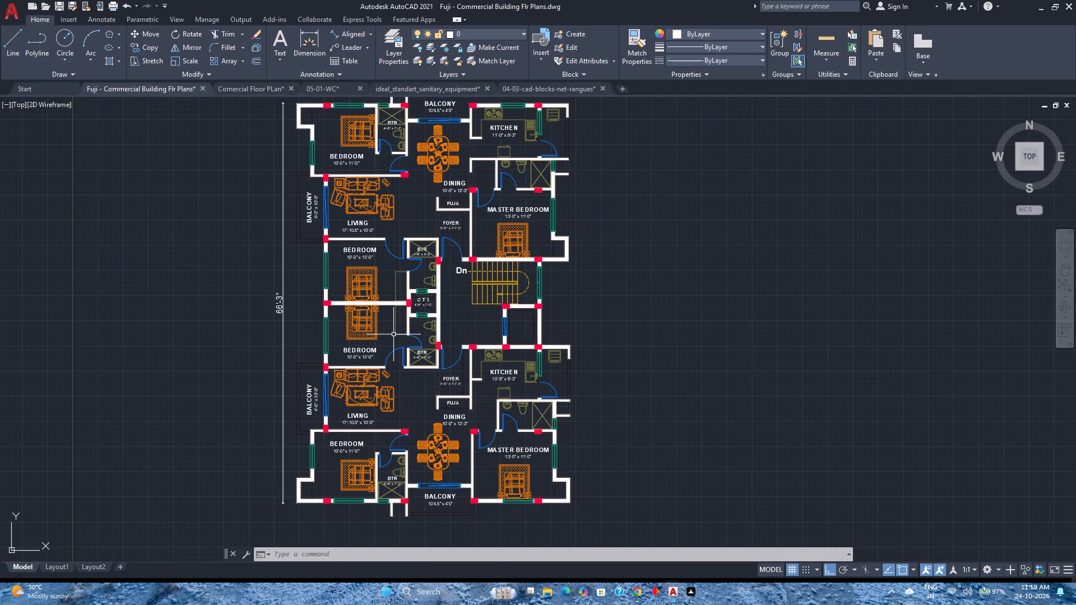
pyautogui.moveTo(393, 334); pyautogui.dragTo(419, 398, button='middle')
pyautogui.middleClick(419, 398)
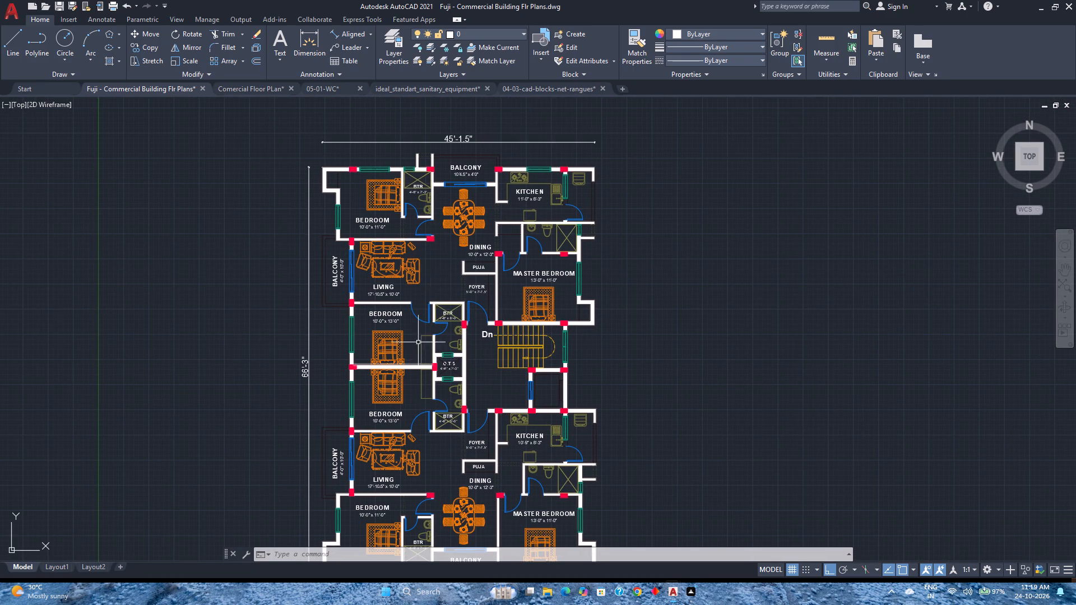
pyautogui.scroll(-2, 452, 233)
pyautogui.scroll(1, 442, 287)
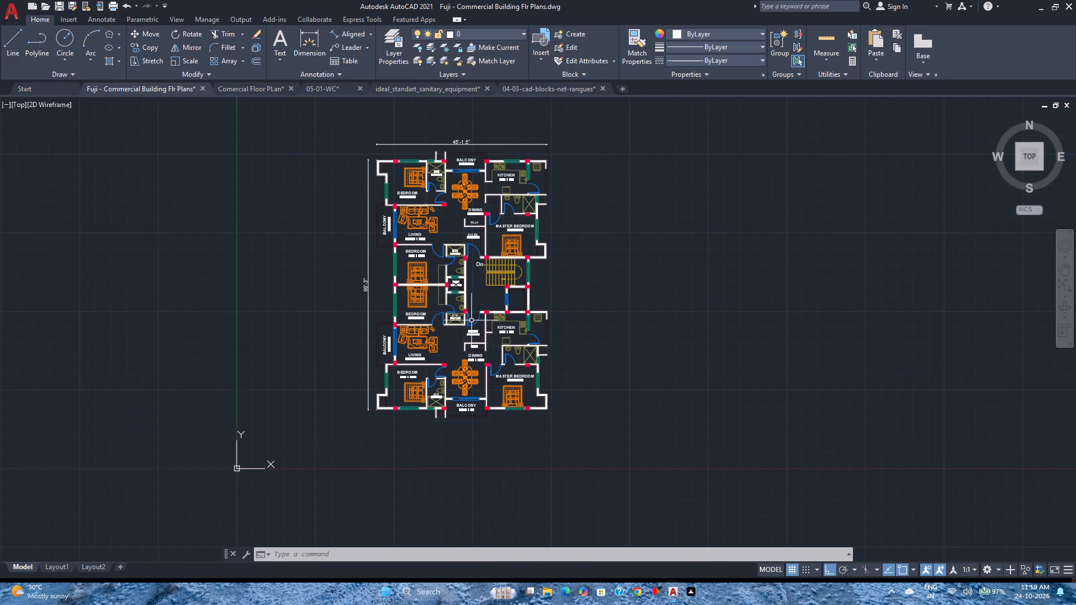
pyautogui.moveTo(472, 322); pyautogui.dragTo(428, 318, button='middle')
pyautogui.middleClick(428, 318)
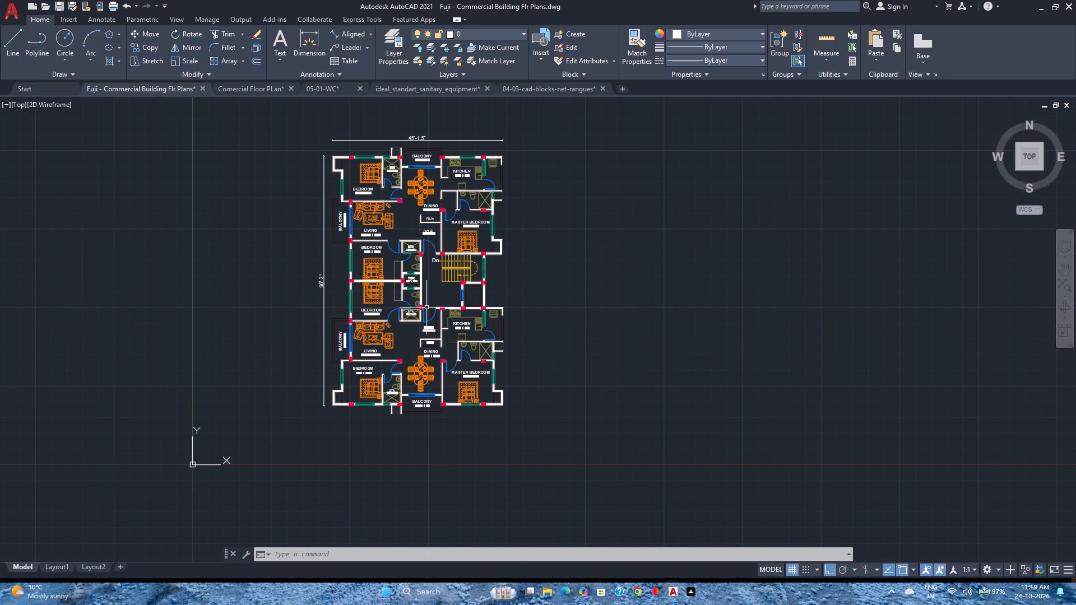
# Switch to Layout1 and inspect the sheet, including the Dn label by the staircase.
pyautogui.click(53, 573)
pyautogui.click(58, 567)
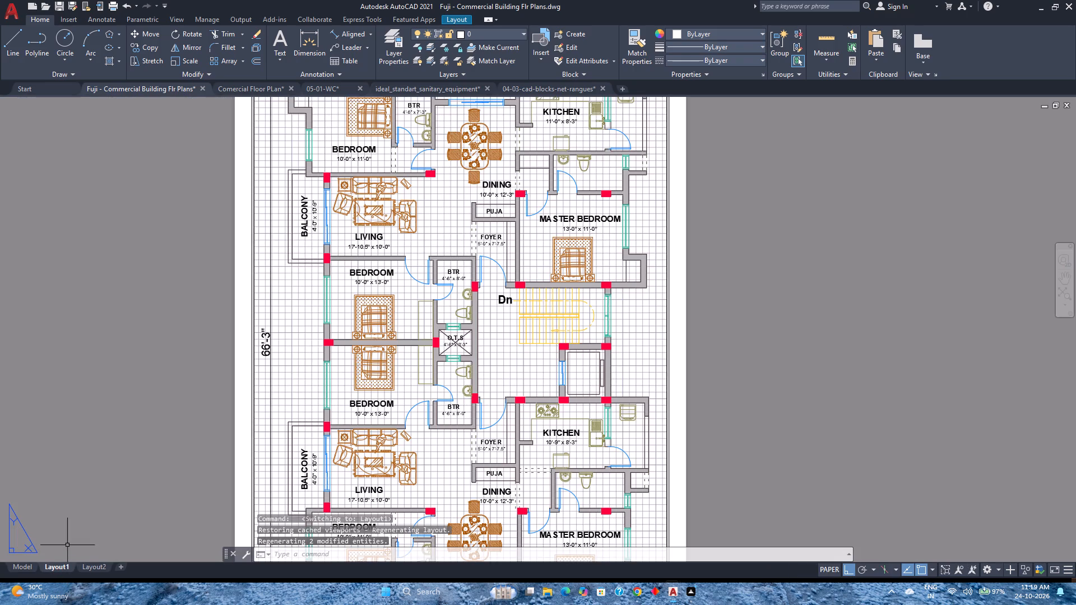
pyautogui.scroll(-1, 922, 171)
pyautogui.moveTo(897, 179); pyautogui.dragTo(675, 240, button='middle')
pyautogui.middleClick(675, 240)
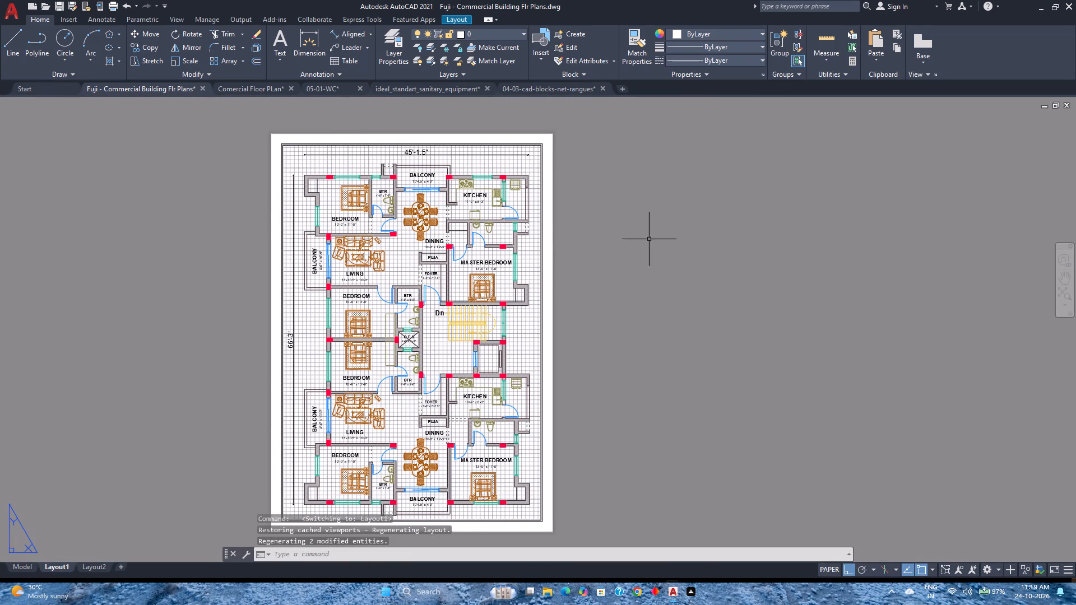
pyautogui.scroll(2, 466, 287)
pyautogui.scroll(-1, 469, 288)
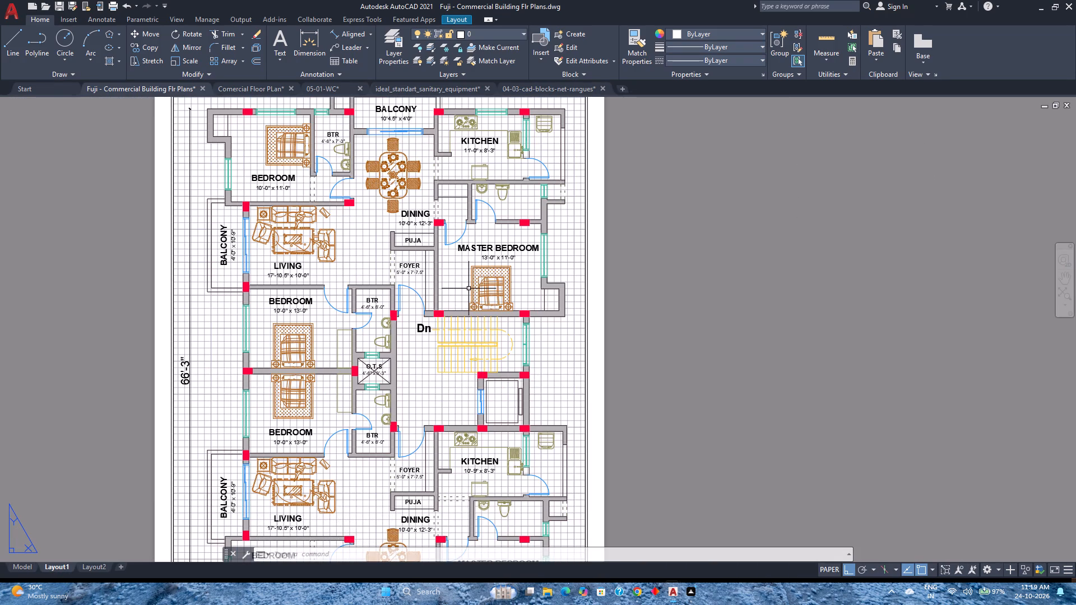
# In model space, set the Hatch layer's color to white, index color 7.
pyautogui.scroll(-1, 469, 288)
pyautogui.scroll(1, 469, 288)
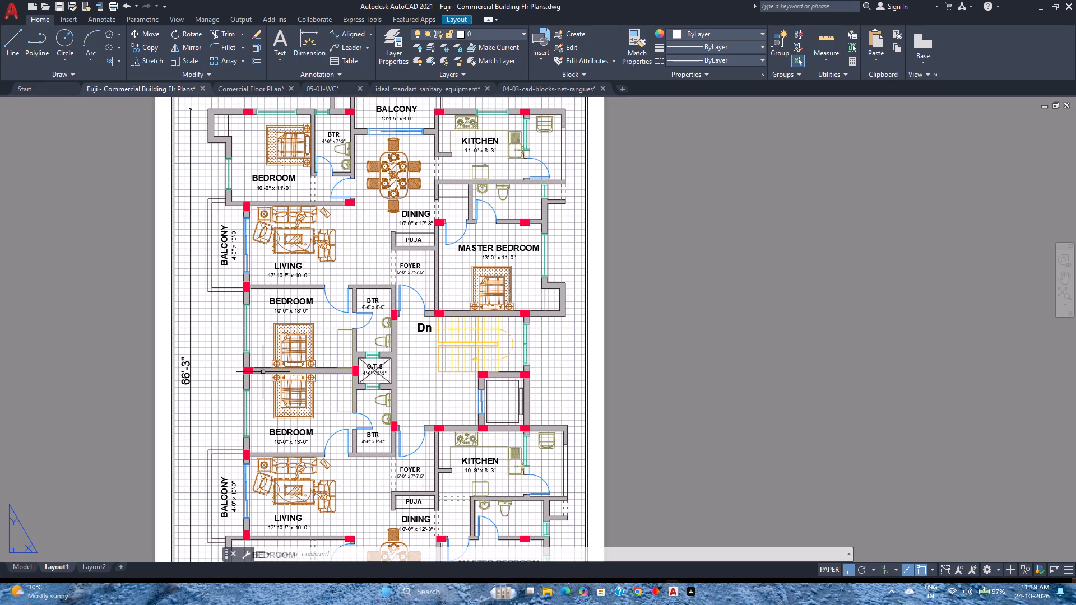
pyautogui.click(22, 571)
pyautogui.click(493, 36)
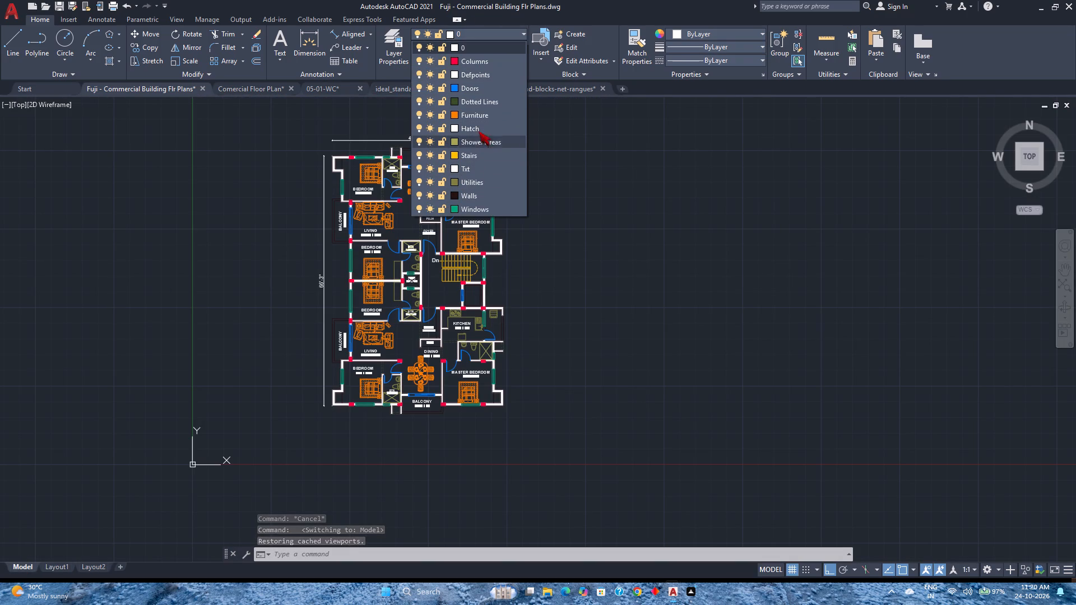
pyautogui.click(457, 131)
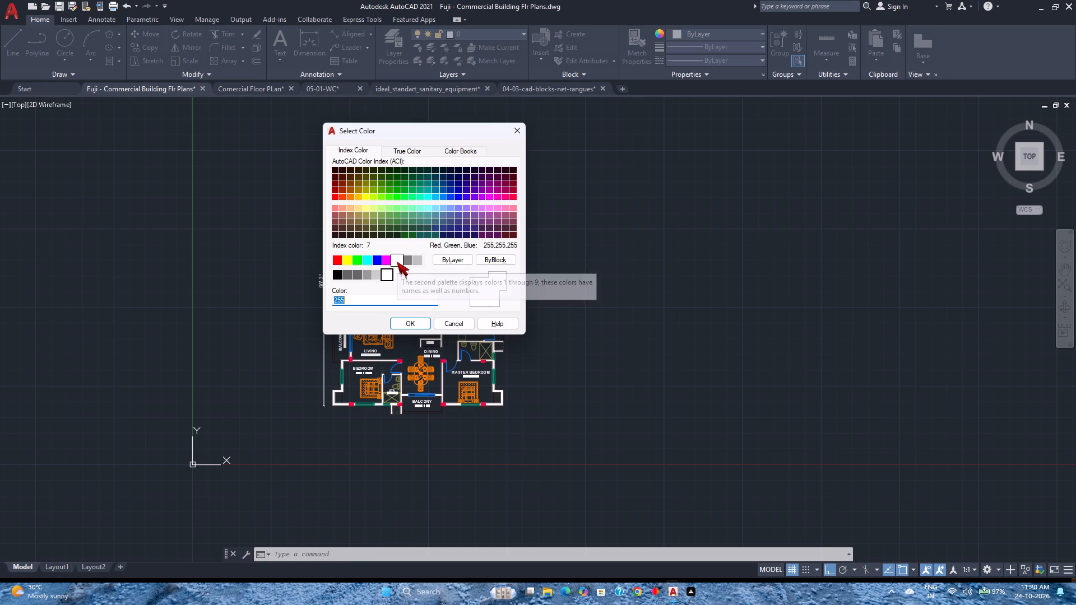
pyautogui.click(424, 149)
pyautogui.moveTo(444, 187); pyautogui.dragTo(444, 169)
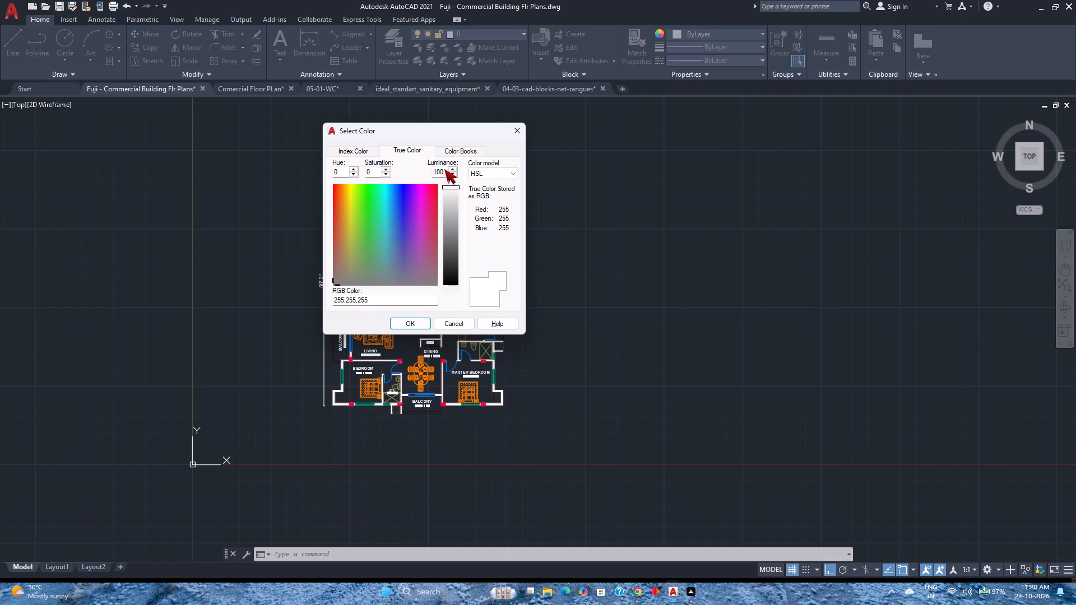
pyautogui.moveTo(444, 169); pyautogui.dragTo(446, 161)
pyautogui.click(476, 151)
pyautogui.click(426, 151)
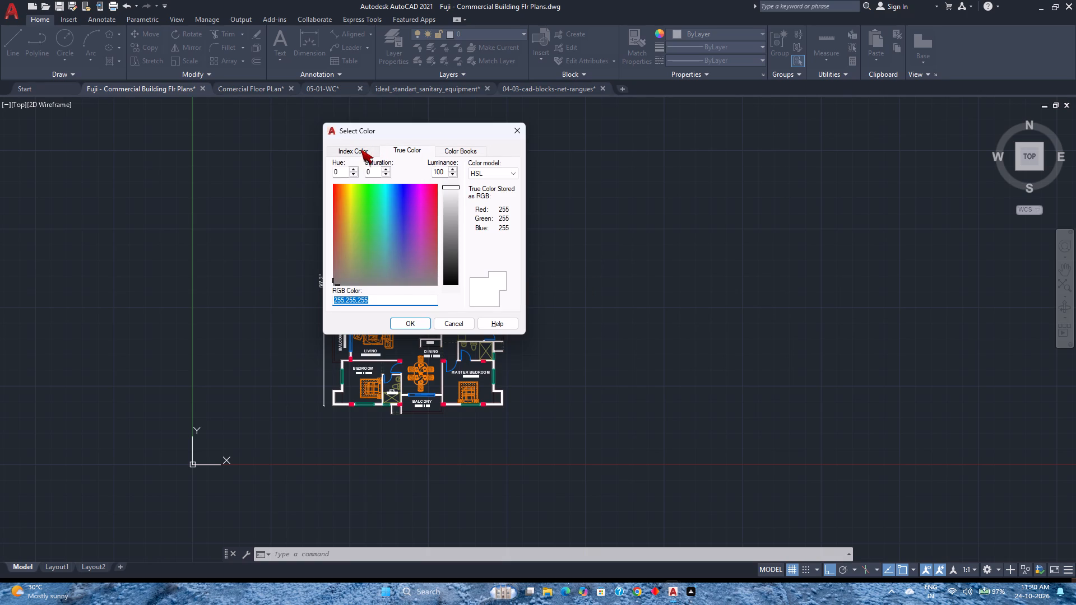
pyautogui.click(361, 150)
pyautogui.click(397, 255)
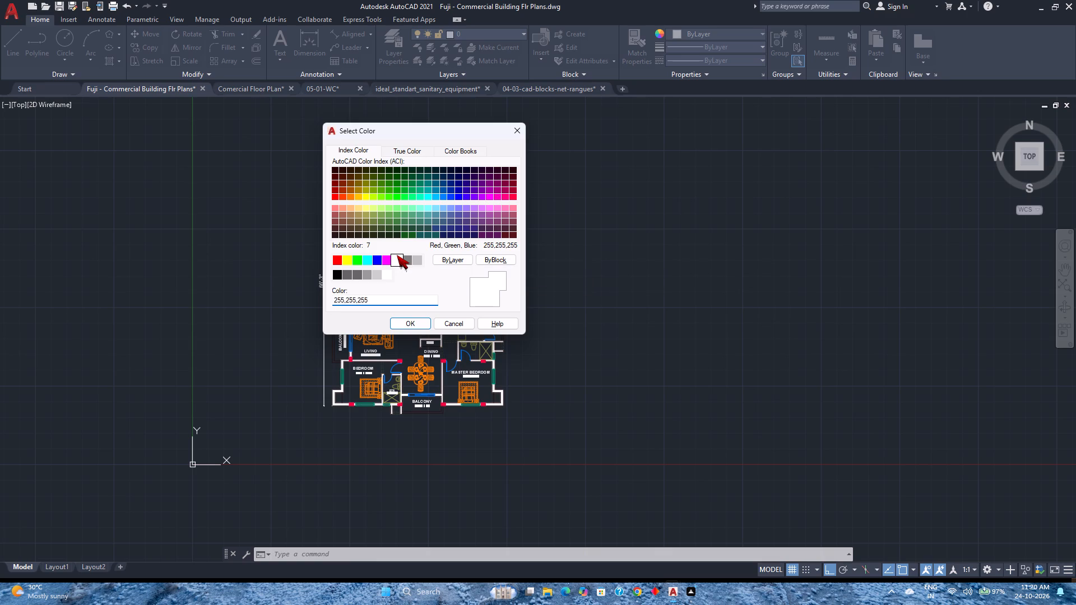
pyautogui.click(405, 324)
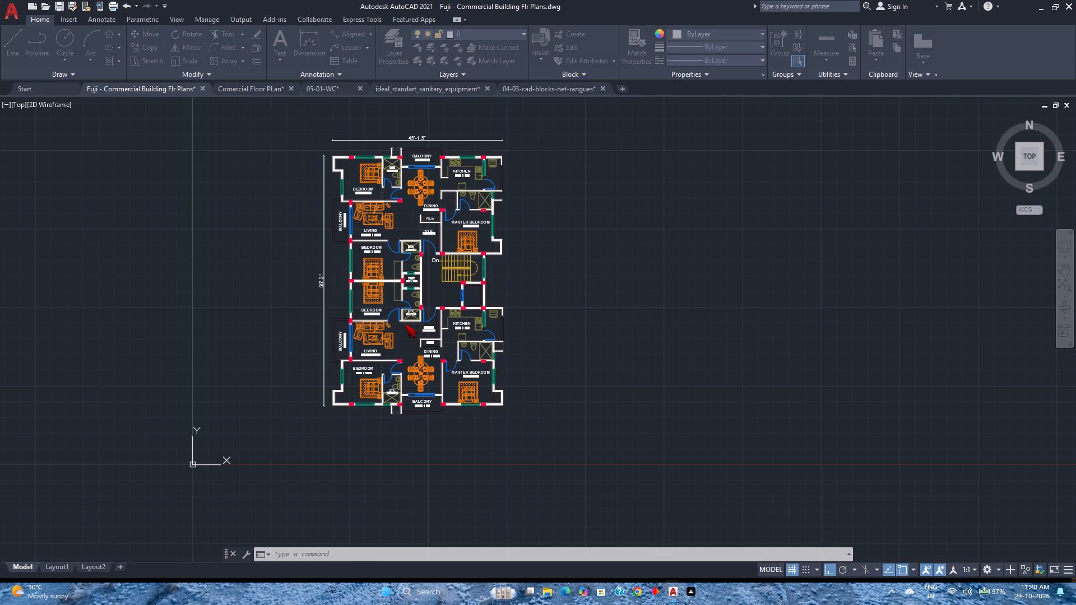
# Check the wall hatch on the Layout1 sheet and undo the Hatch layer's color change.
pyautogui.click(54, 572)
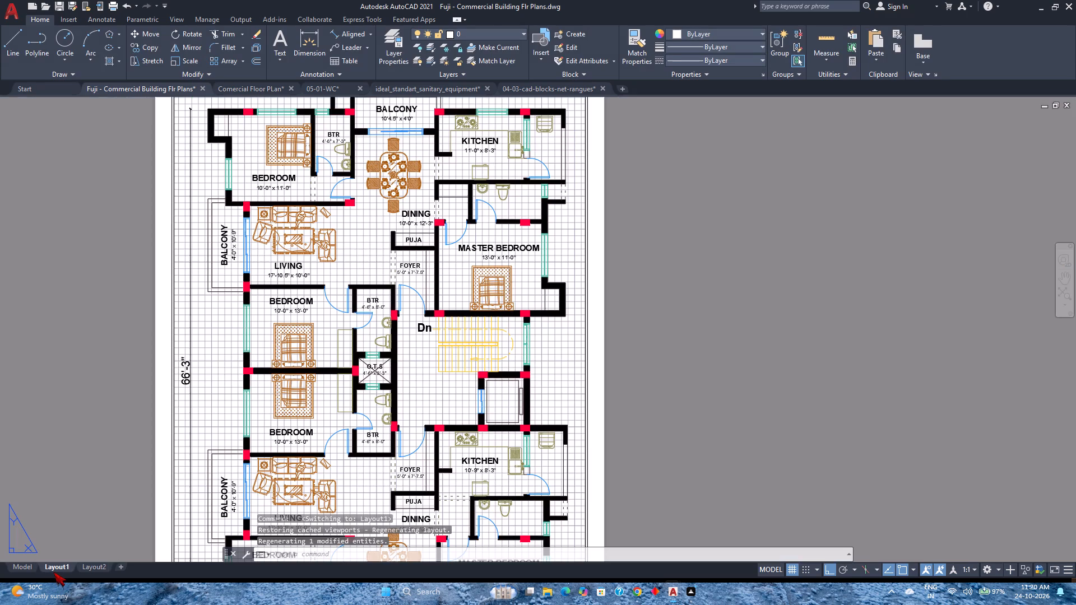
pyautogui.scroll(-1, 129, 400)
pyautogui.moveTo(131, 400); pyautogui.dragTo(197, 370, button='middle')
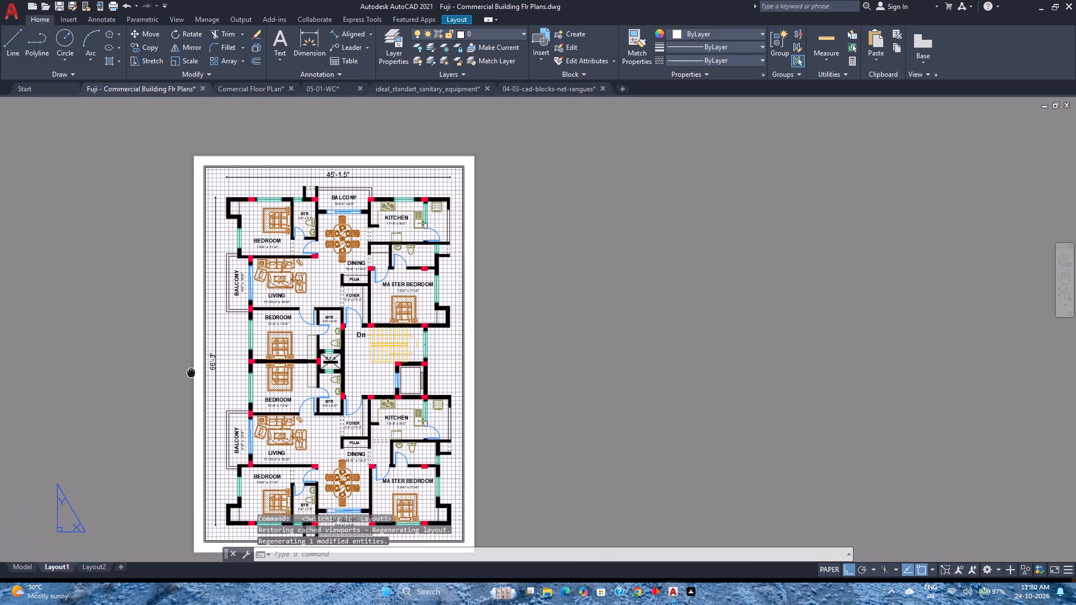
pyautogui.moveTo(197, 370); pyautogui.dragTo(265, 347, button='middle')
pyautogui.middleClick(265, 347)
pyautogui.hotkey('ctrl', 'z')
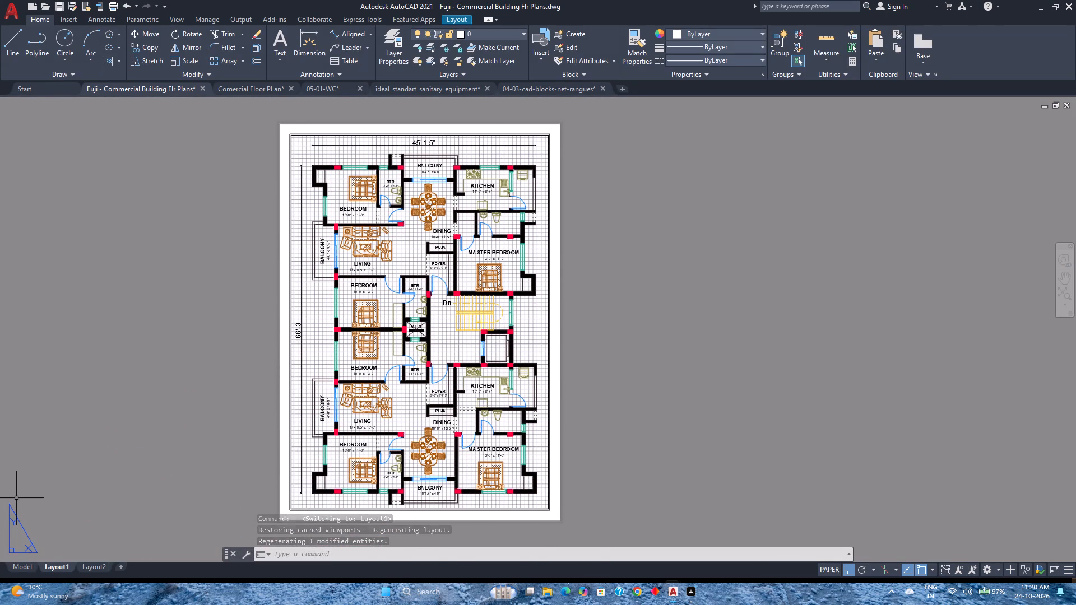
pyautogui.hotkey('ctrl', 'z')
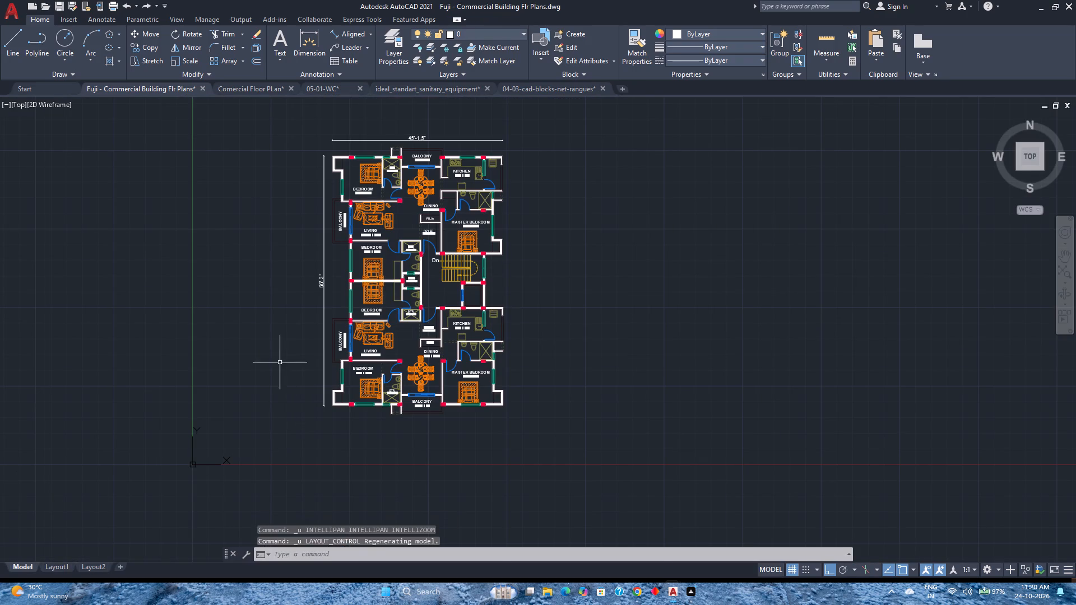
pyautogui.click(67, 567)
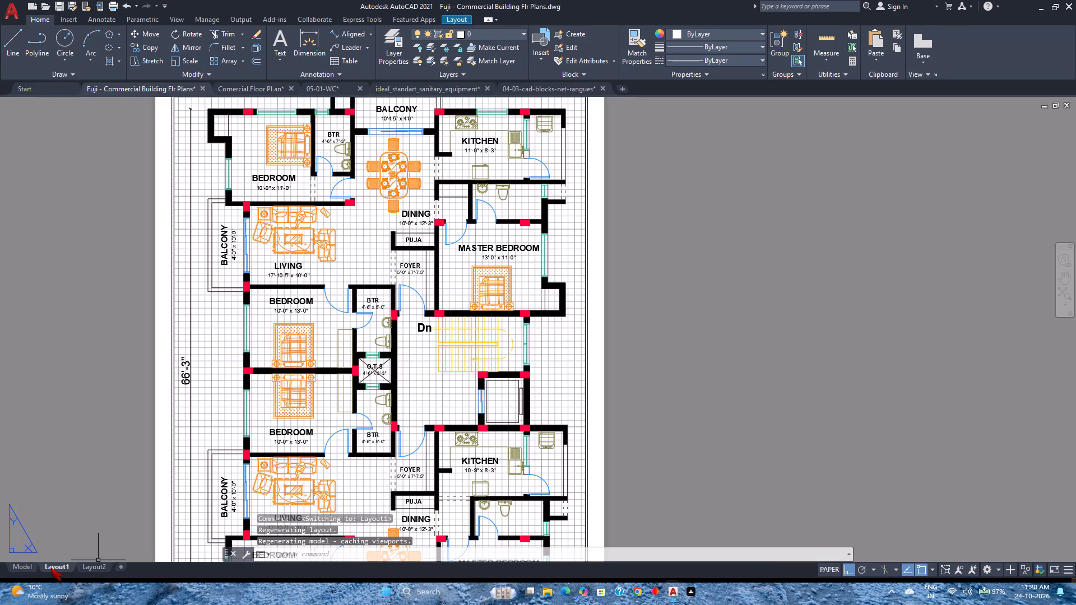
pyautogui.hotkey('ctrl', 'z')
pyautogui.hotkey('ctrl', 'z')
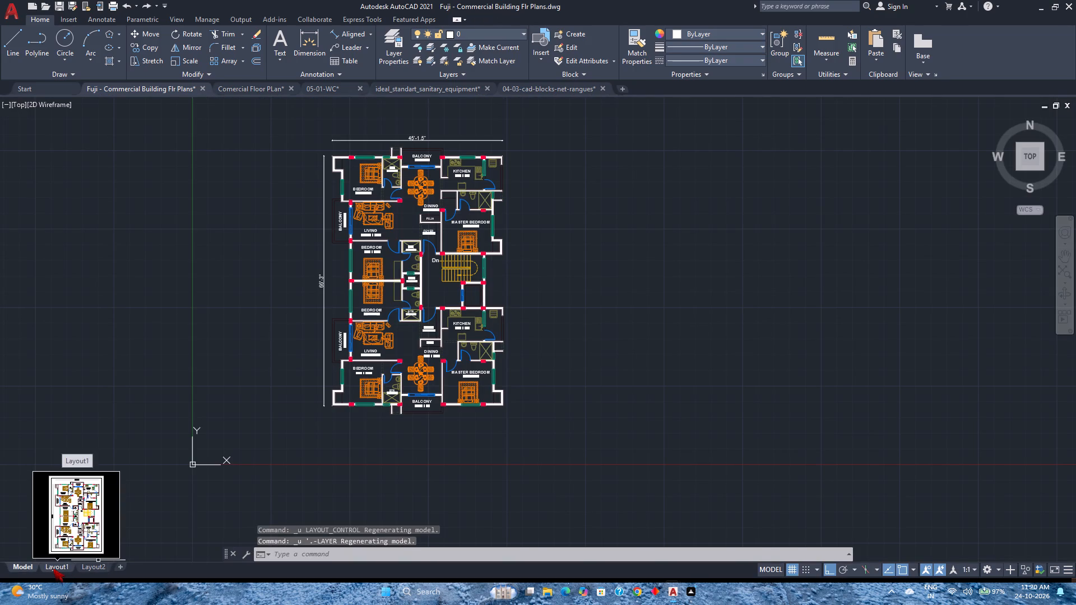
# Preview the Layout1 plot with the Grayscale.ctb plot style table.
pyautogui.click(55, 569)
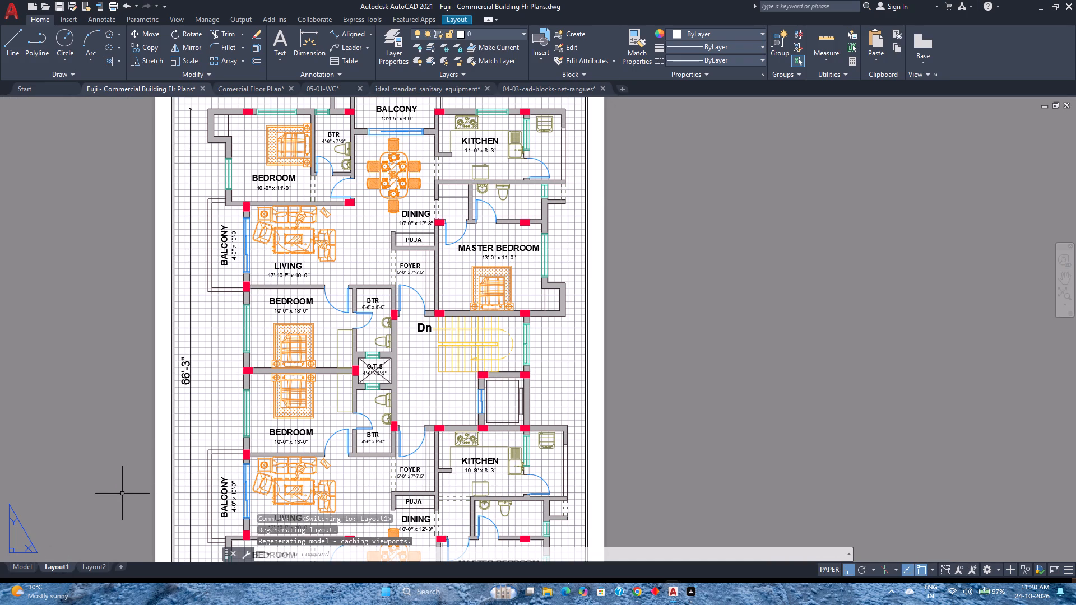
pyautogui.hotkey('ctrl', 'p')
pyautogui.click(486, 313)
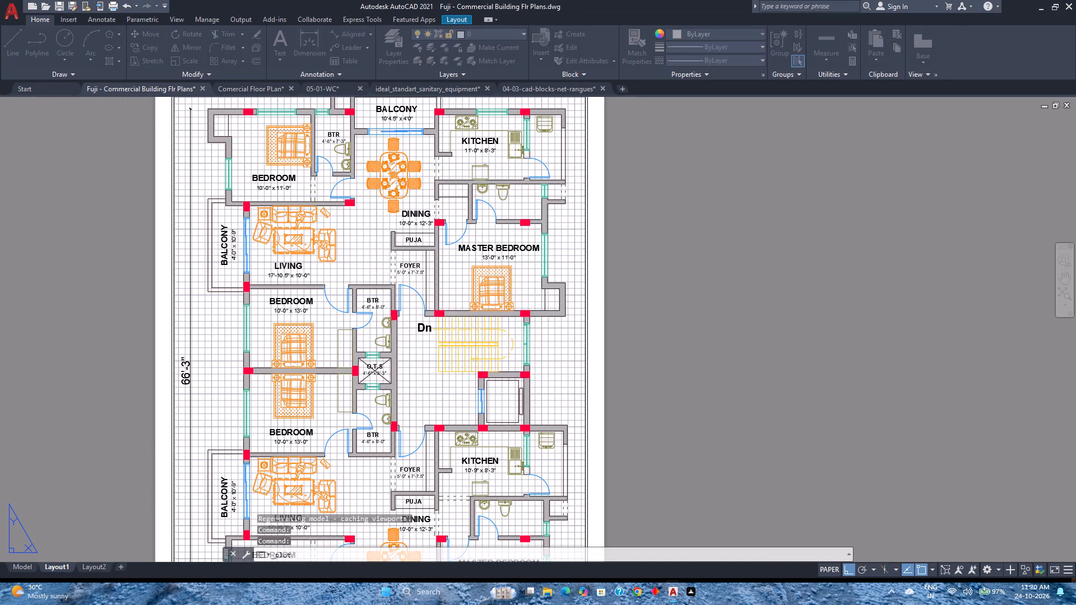
pyautogui.click(689, 176)
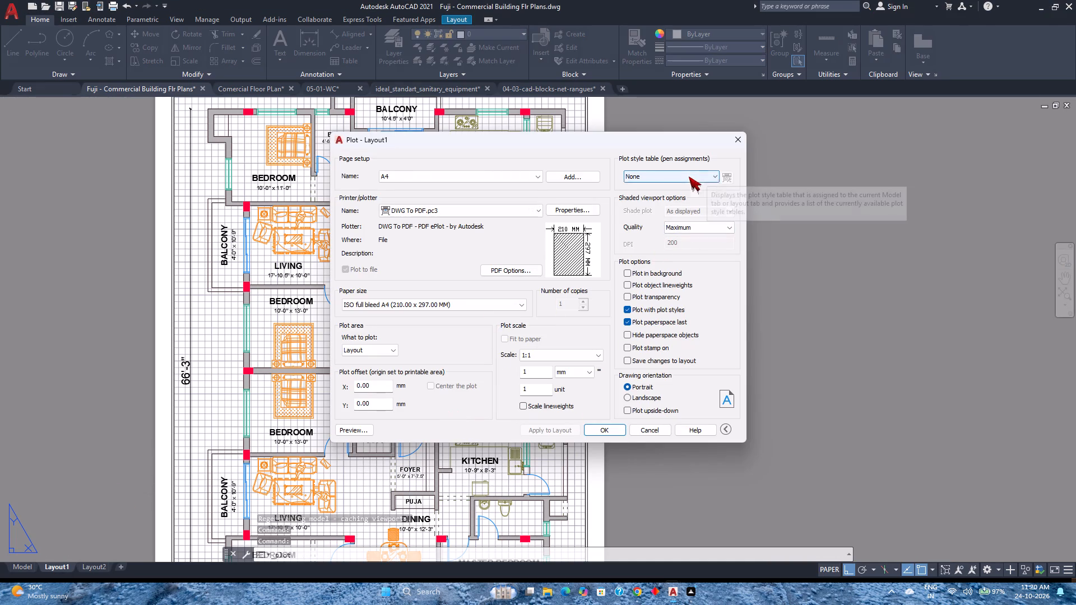
pyautogui.click(645, 226)
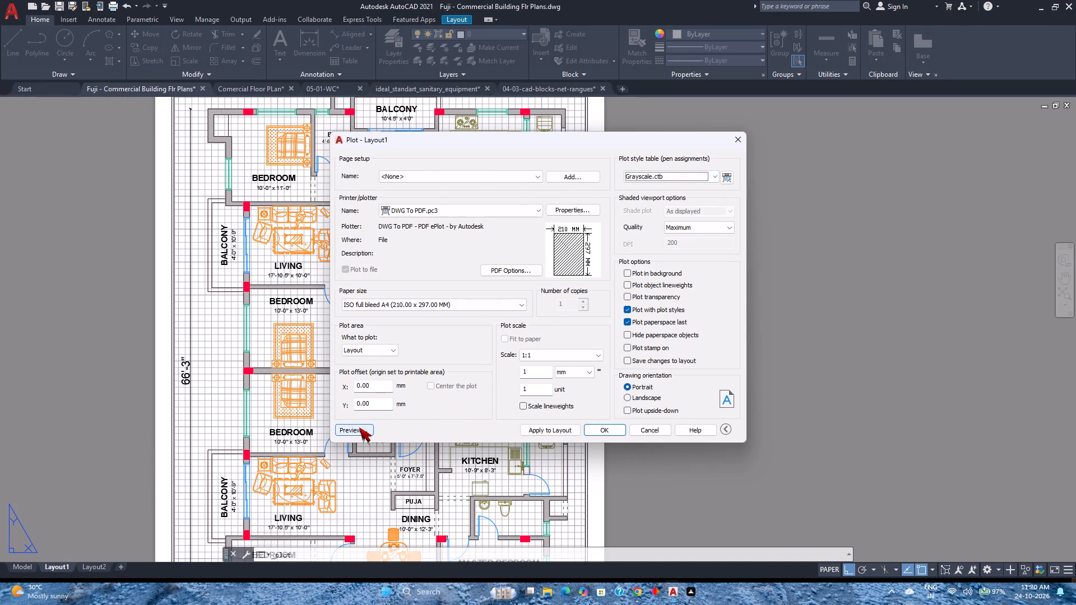
pyautogui.click(359, 427)
# Examine the grayscale preview of the whole sheet, including the walls, staircase and Dn label, and leave without plotting.
pyautogui.scroll(3, 553, 263)
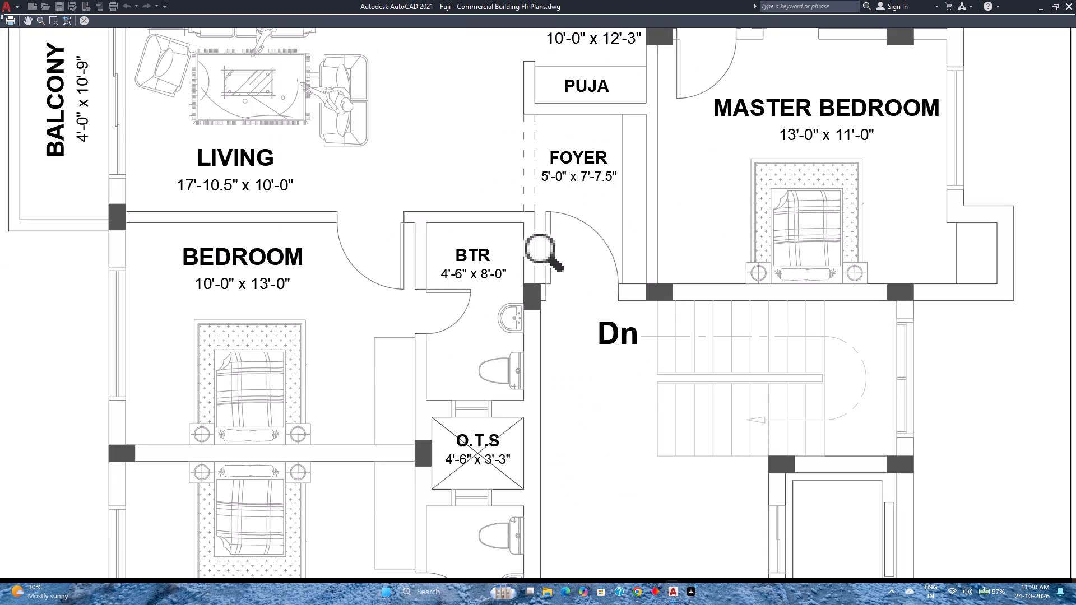
pyautogui.scroll(-3, 553, 263)
pyautogui.scroll(2, 553, 263)
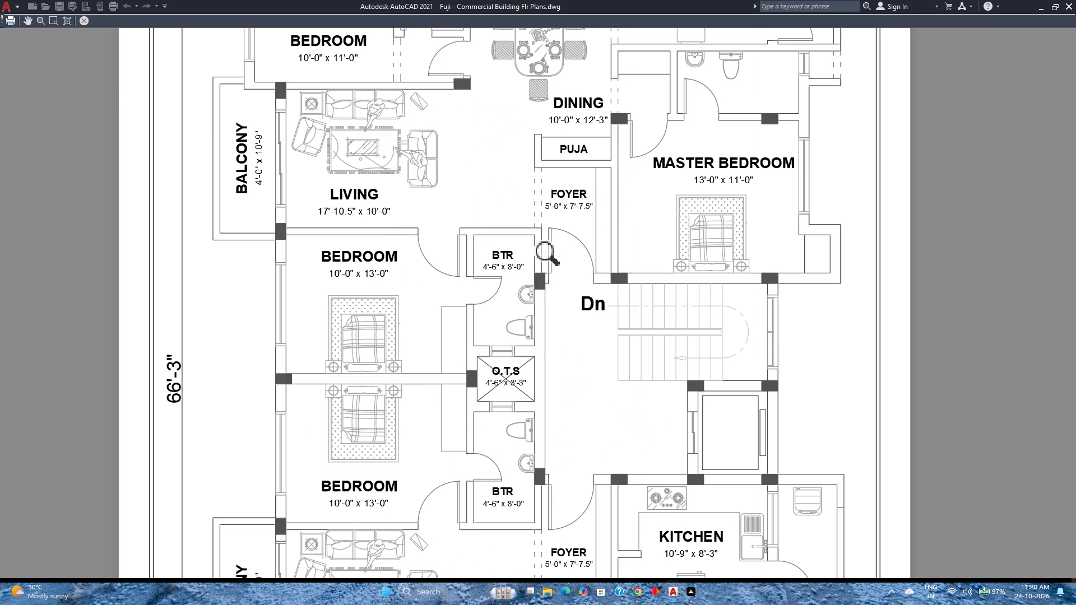
pyautogui.scroll(-1, 553, 263)
pyautogui.moveTo(553, 263); pyautogui.dragTo(457, 293, button='middle')
pyautogui.middleClick(457, 293)
pyautogui.scroll(-1, 457, 293)
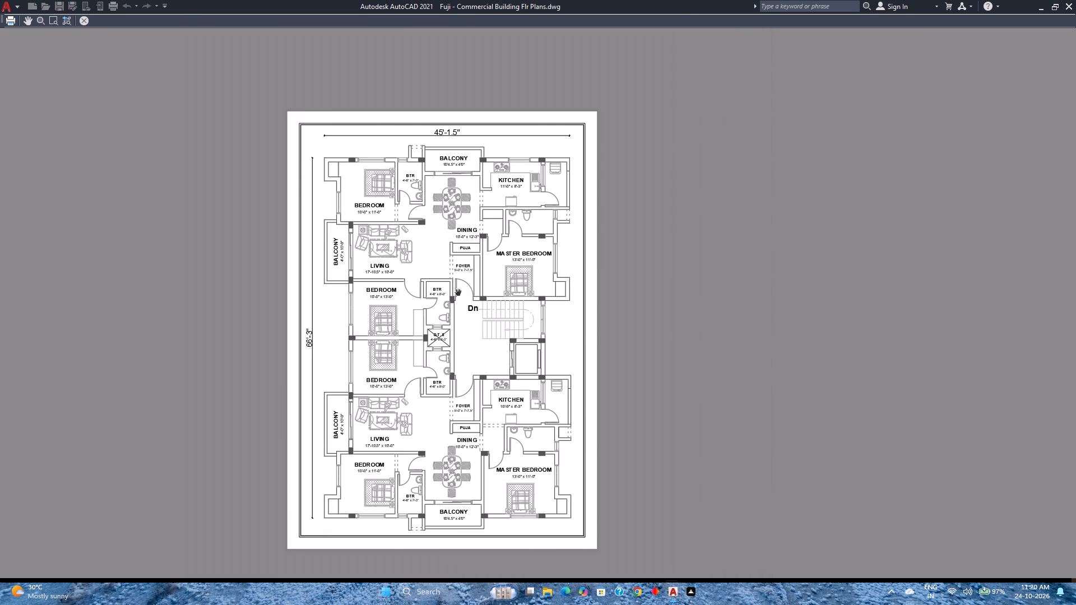
pyautogui.scroll(2, 457, 293)
pyautogui.scroll(-2, 457, 293)
pyautogui.scroll(1, 457, 293)
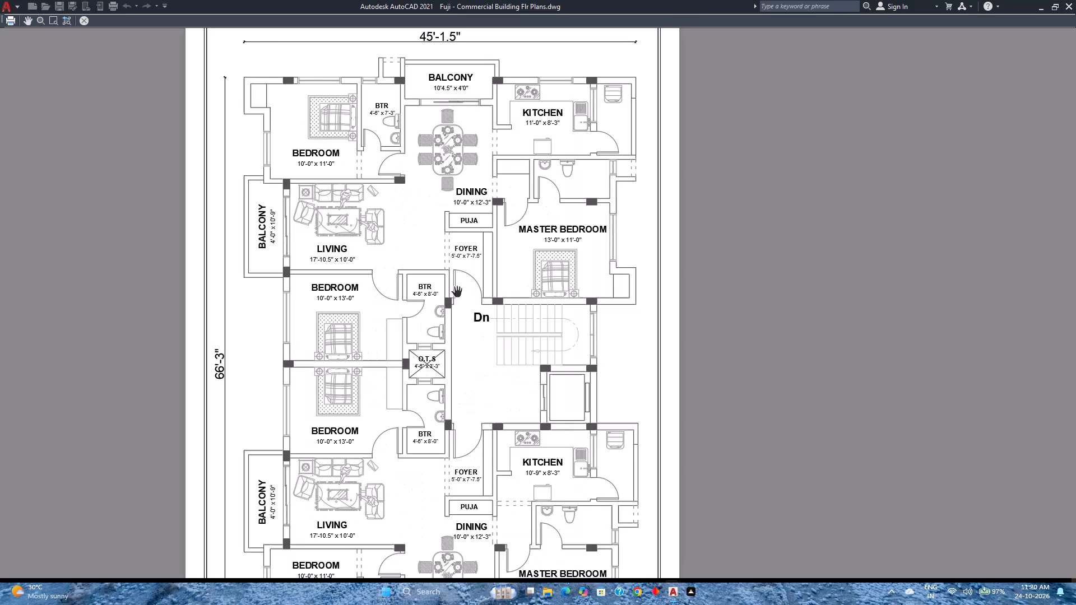
pyautogui.moveTo(458, 293); pyautogui.dragTo(500, 303, button='middle')
pyautogui.middleClick(500, 303)
pyautogui.scroll(-1, 500, 304)
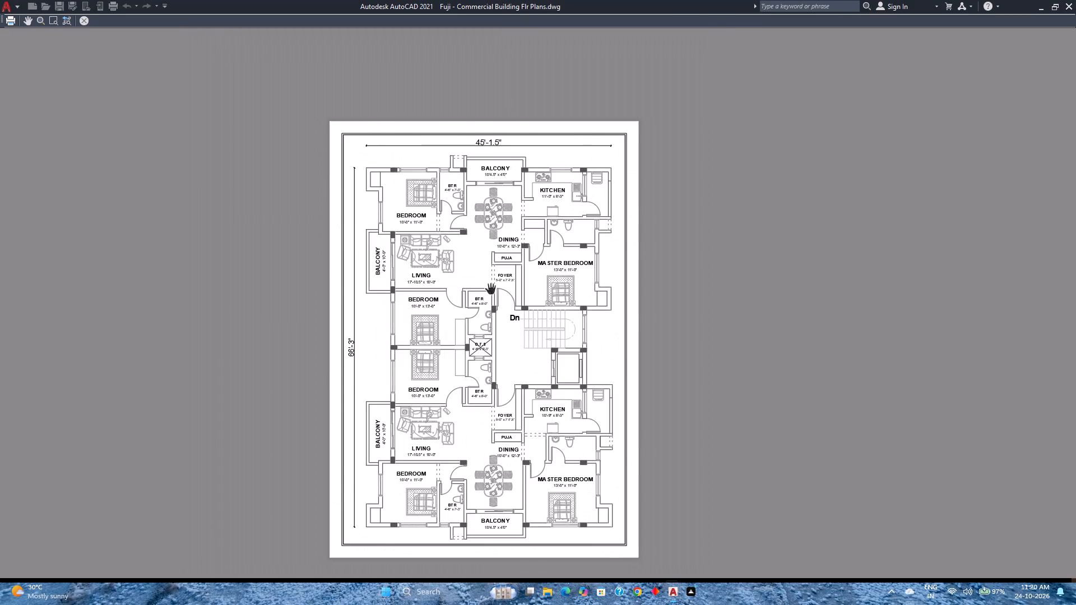
pyautogui.scroll(1, 490, 290)
pyautogui.moveTo(490, 290); pyautogui.dragTo(500, 260, button='middle')
pyautogui.middleClick(500, 260)
pyautogui.scroll(-1, 500, 260)
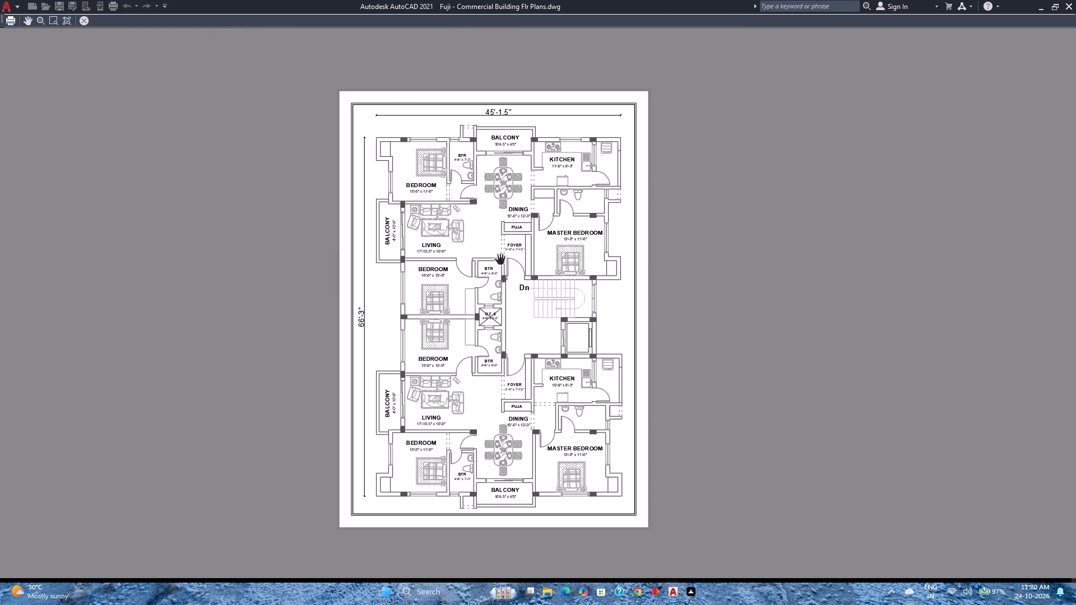
pyautogui.scroll(1, 500, 260)
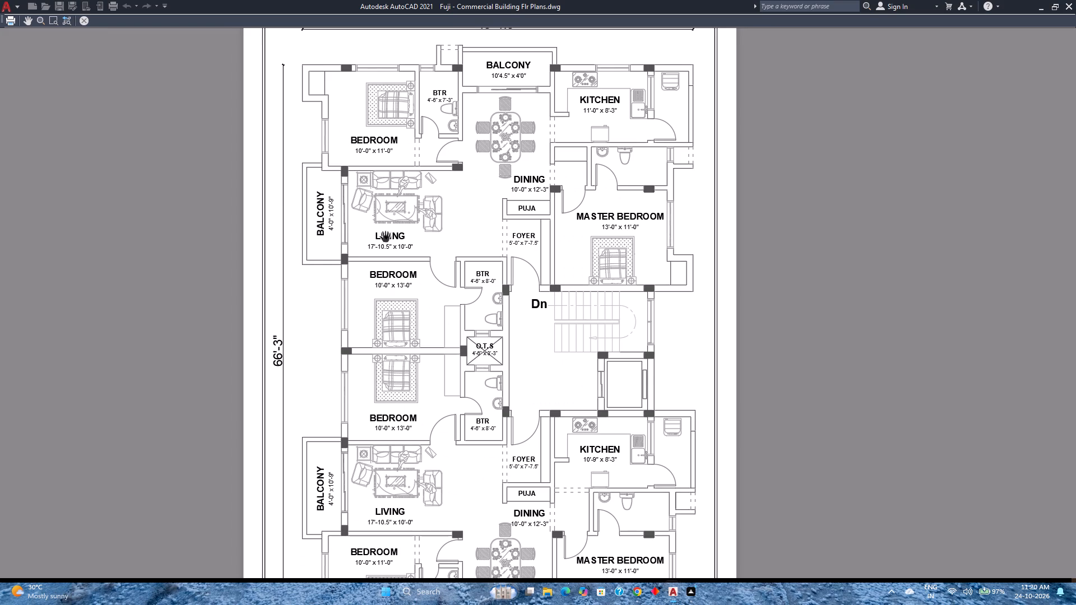
pyautogui.click(83, 22)
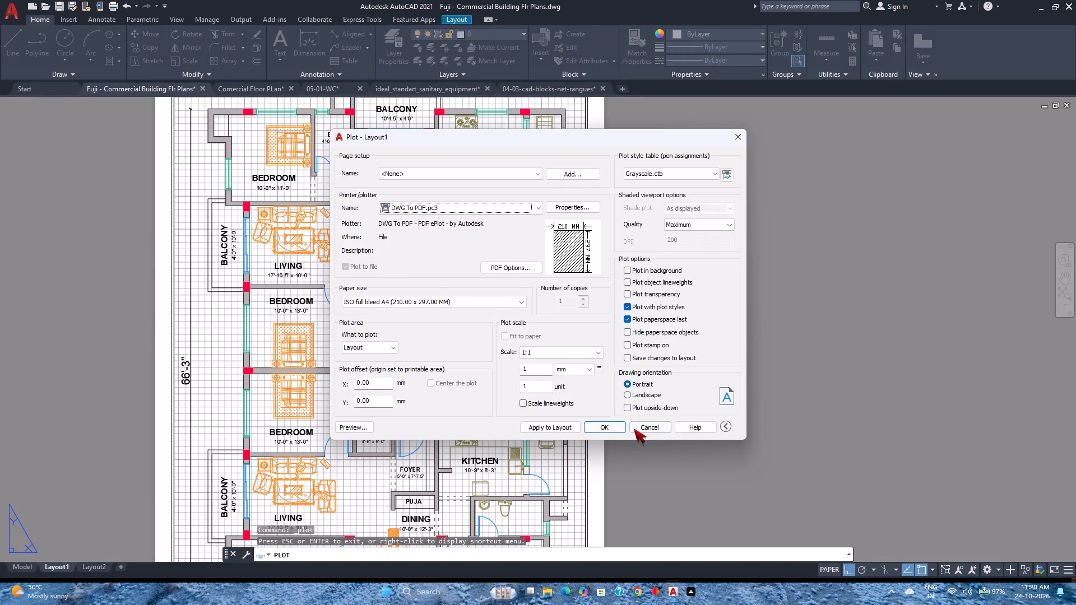
pyautogui.click(653, 430)
# In model space, set the Txt layer's color to white, index color 7.
pyautogui.click(15, 567)
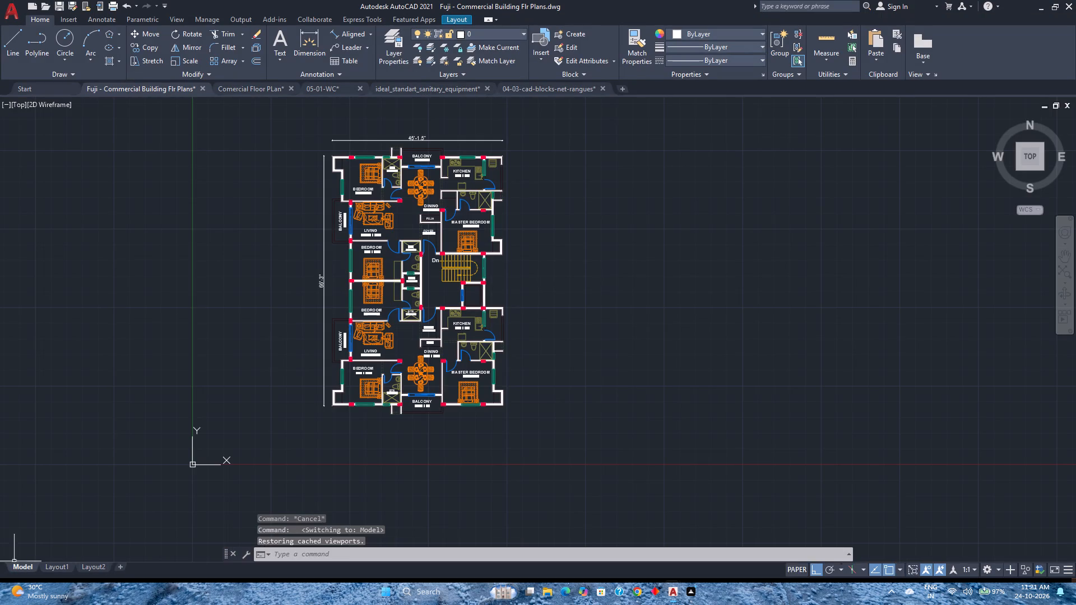
pyautogui.click(476, 32)
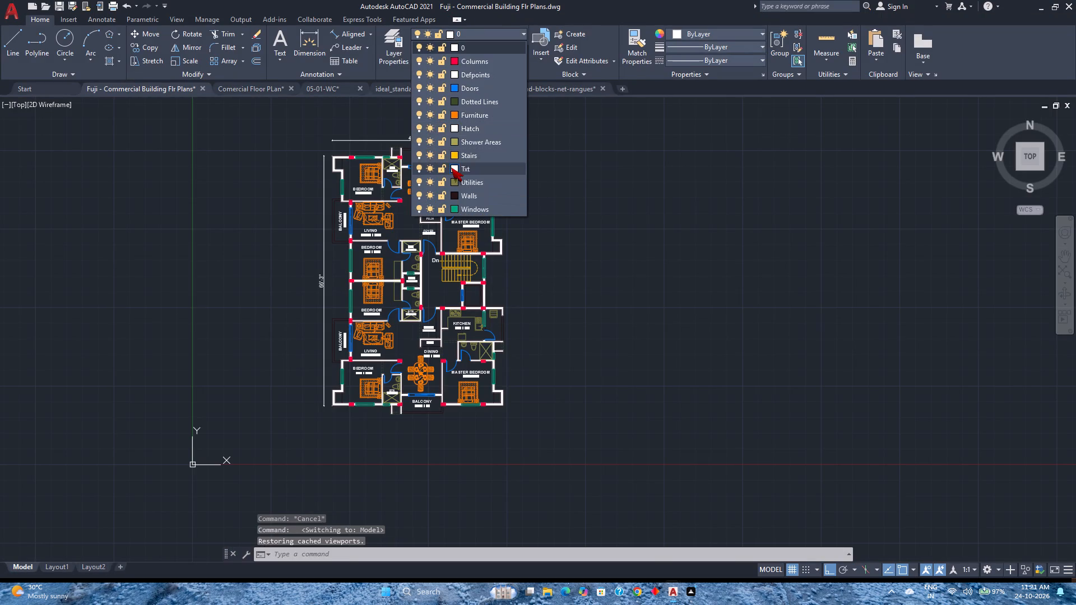
pyautogui.click(451, 167)
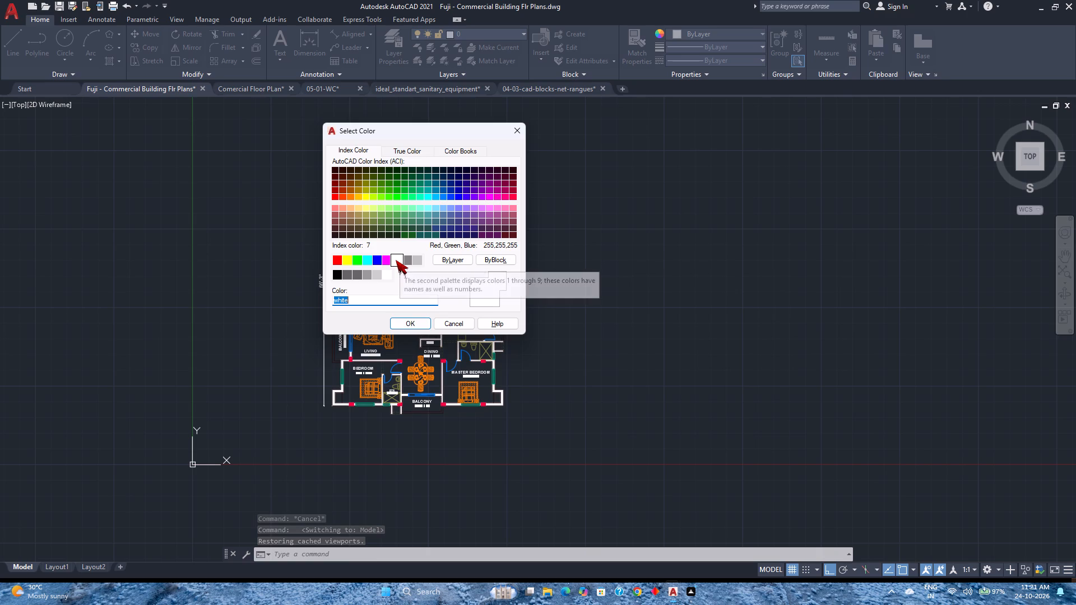
pyautogui.click(396, 260)
pyautogui.click(403, 321)
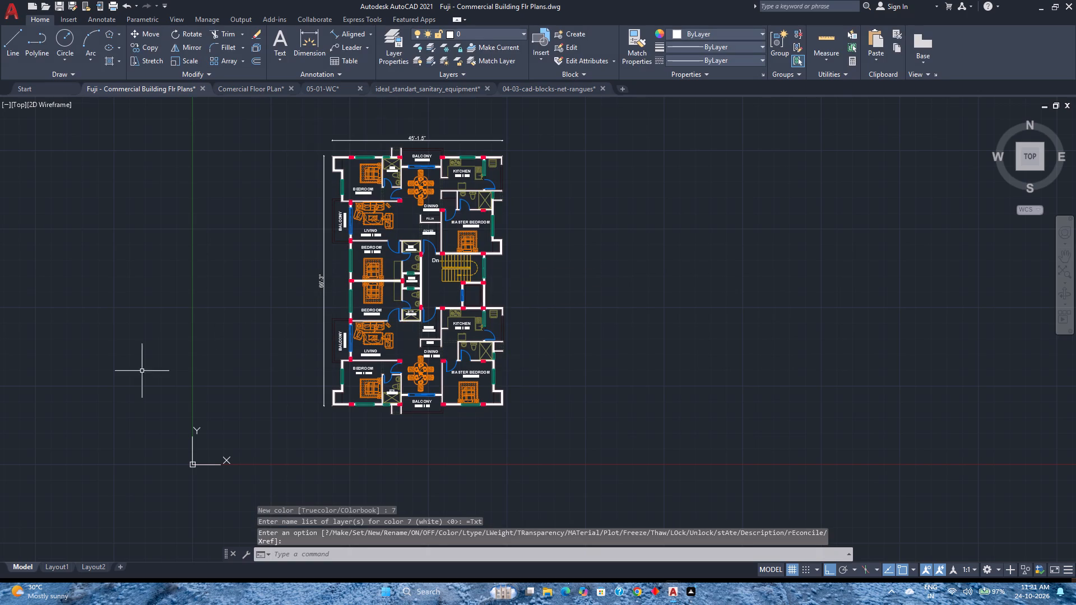
# Save the drawing.
pyautogui.hotkey('ctrl', 's')
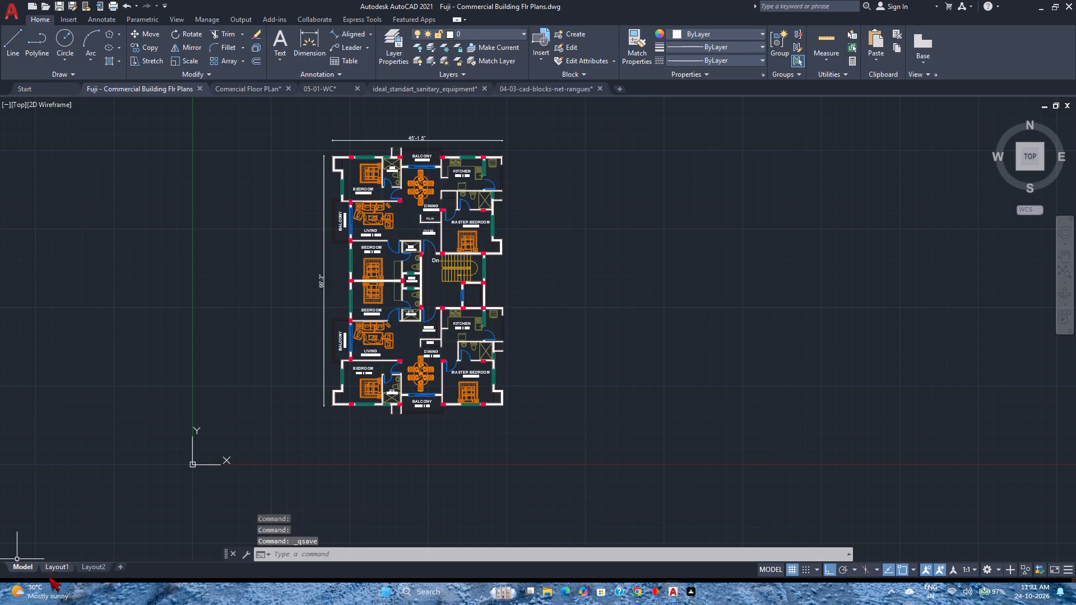
# Set the Hatch layer's color to white in model space and check the Layout1 sheet.
pyautogui.click(53, 567)
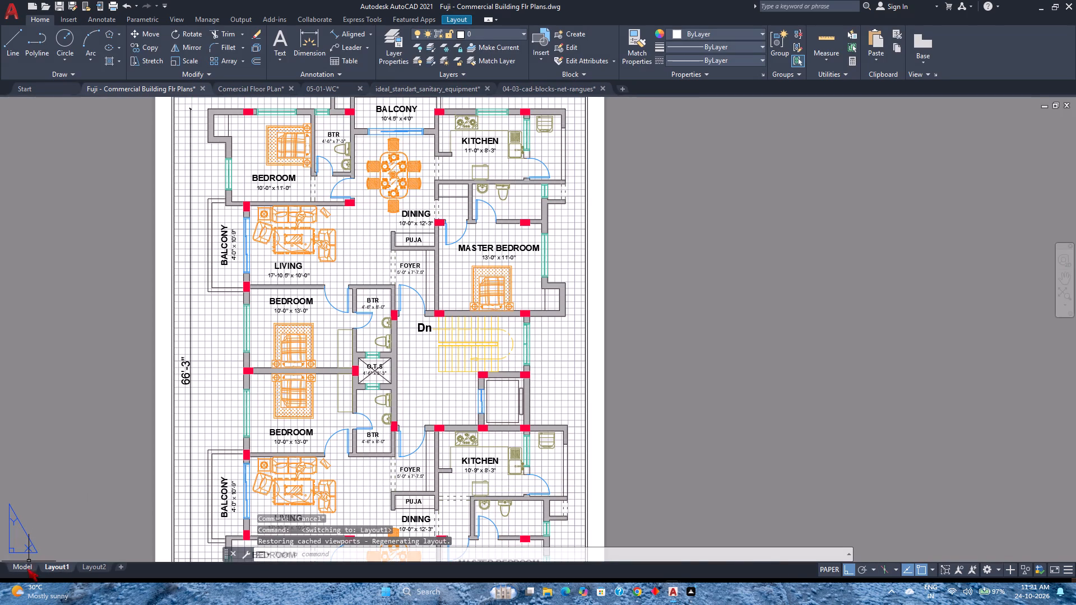
pyautogui.click(27, 570)
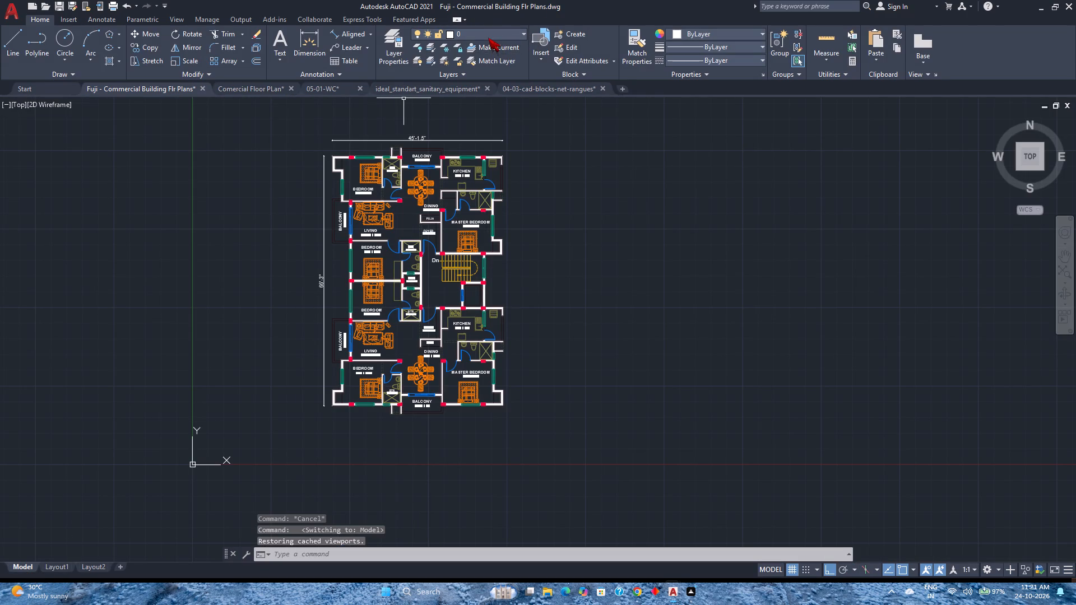
pyautogui.click(488, 38)
pyautogui.click(454, 125)
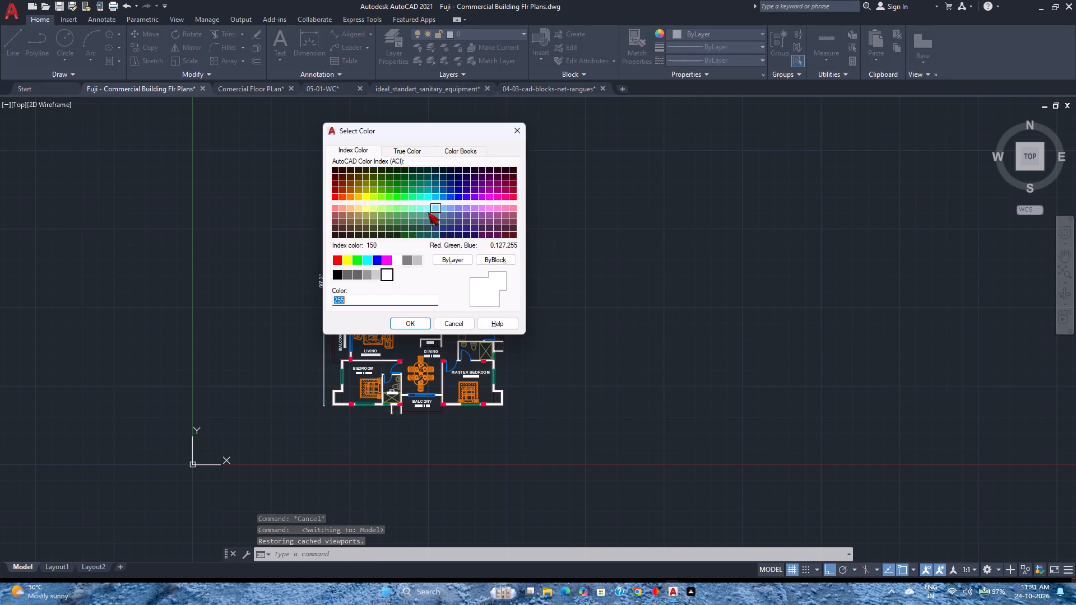
pyautogui.click(396, 260)
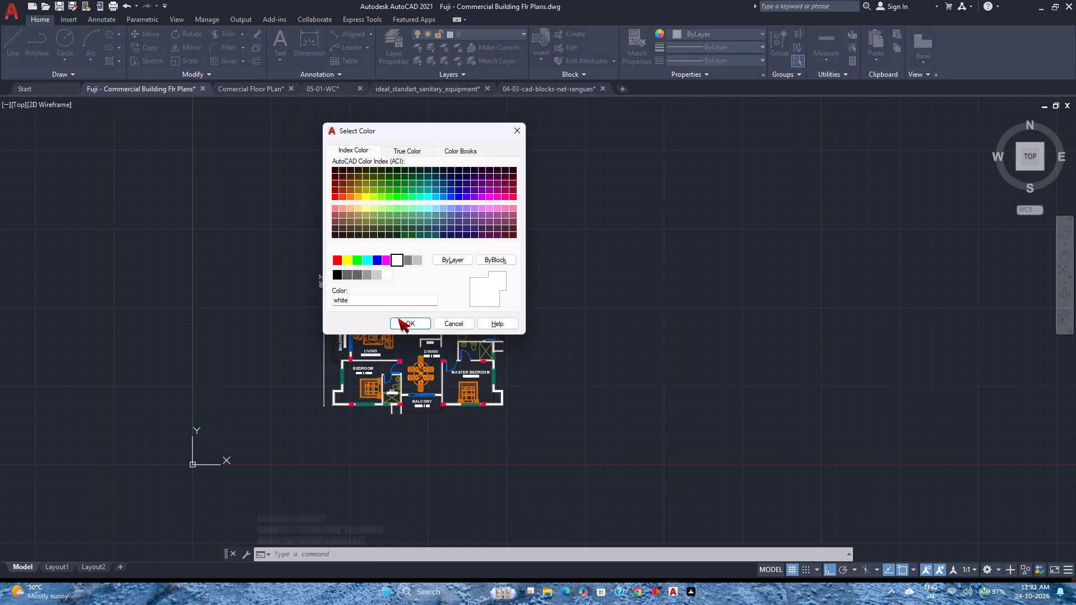
pyautogui.click(400, 323)
pyautogui.click(59, 570)
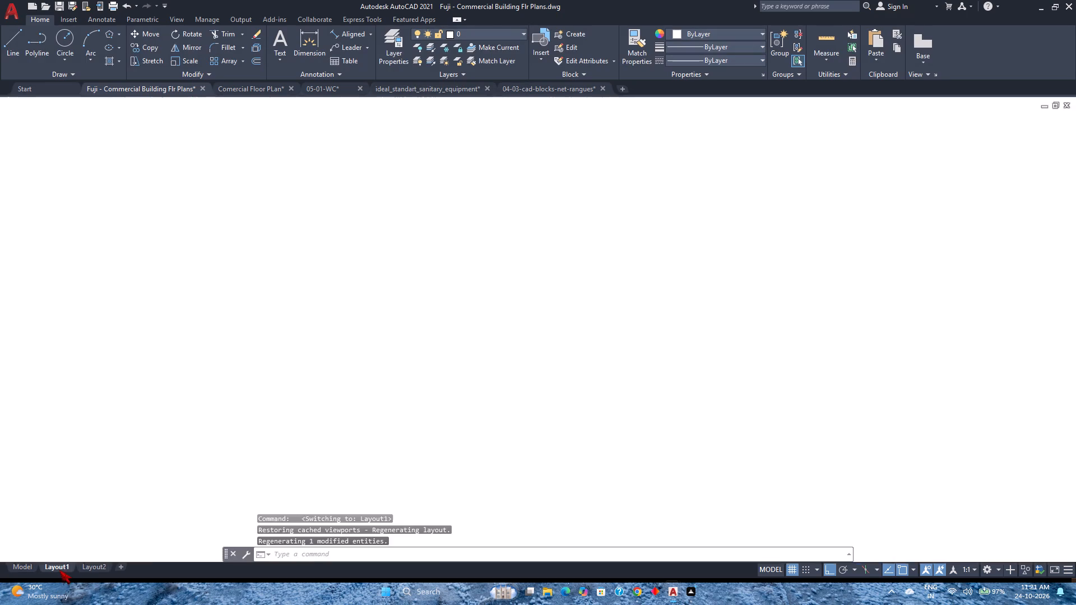
pyautogui.click(26, 572)
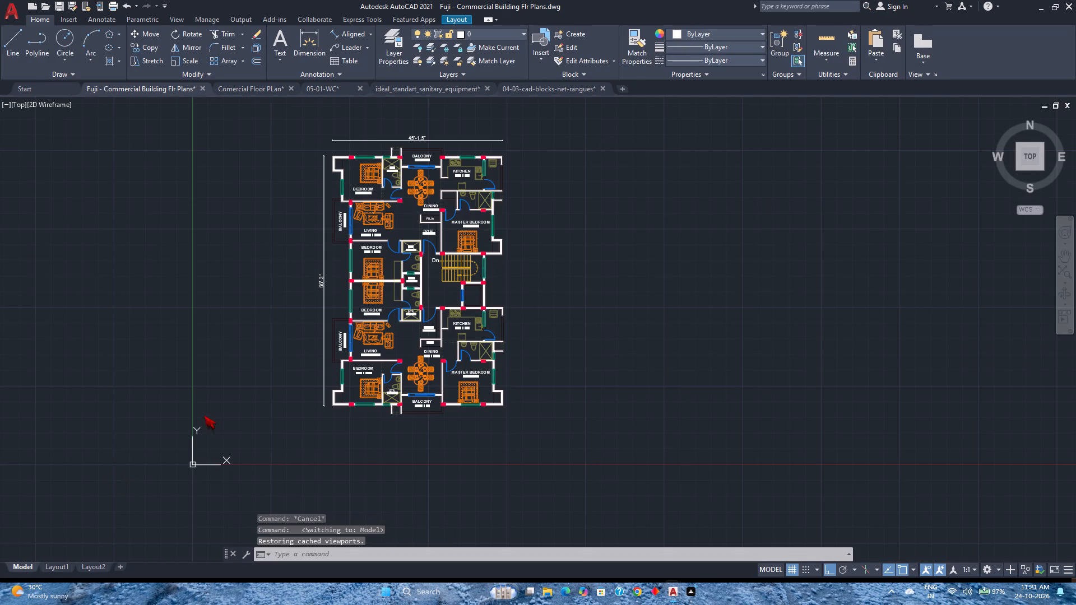
# Save the drawing.
pyautogui.hotkey('ctrl', 's')
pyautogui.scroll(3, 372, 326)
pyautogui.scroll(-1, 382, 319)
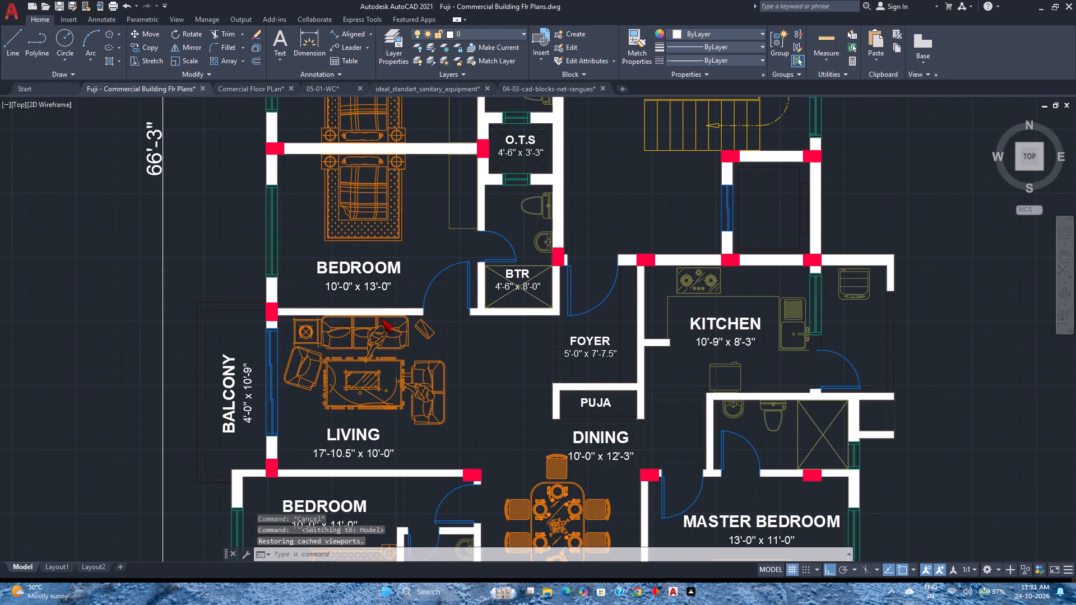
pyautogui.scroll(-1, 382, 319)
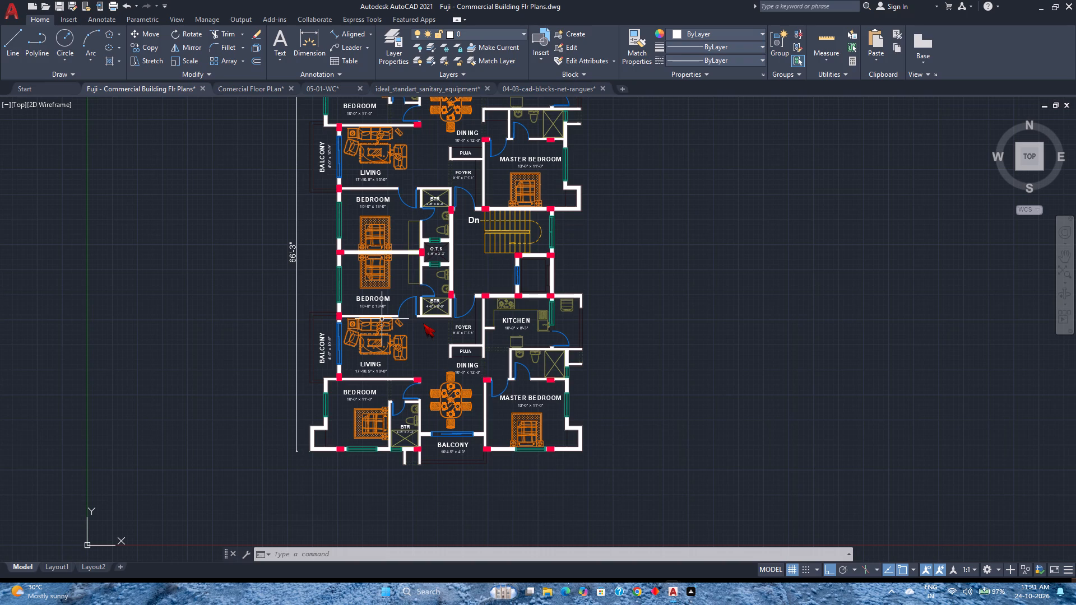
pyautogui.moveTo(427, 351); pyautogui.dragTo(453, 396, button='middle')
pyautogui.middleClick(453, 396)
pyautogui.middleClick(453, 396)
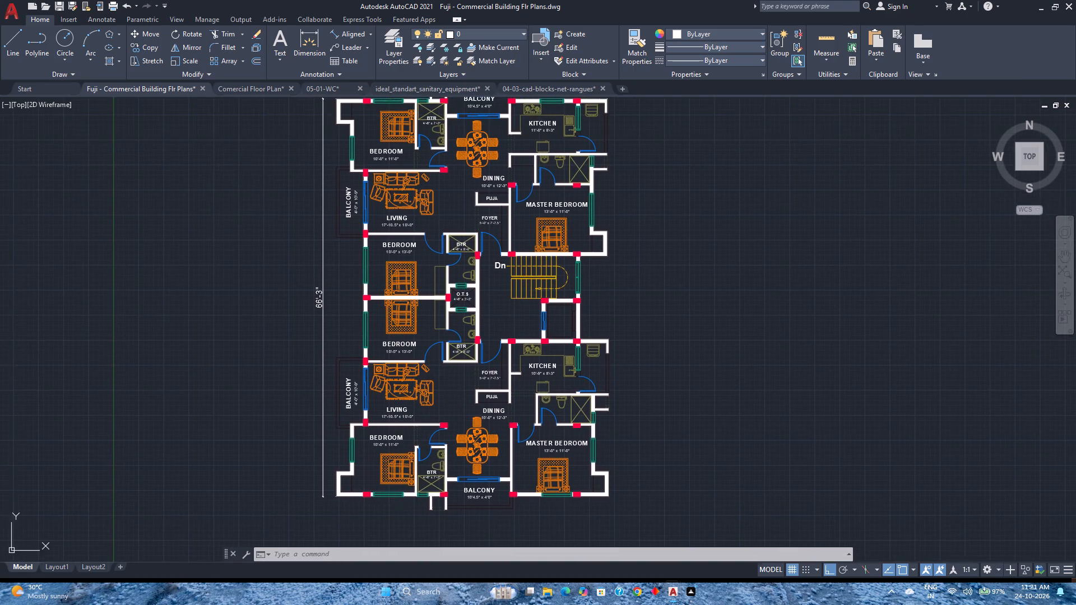
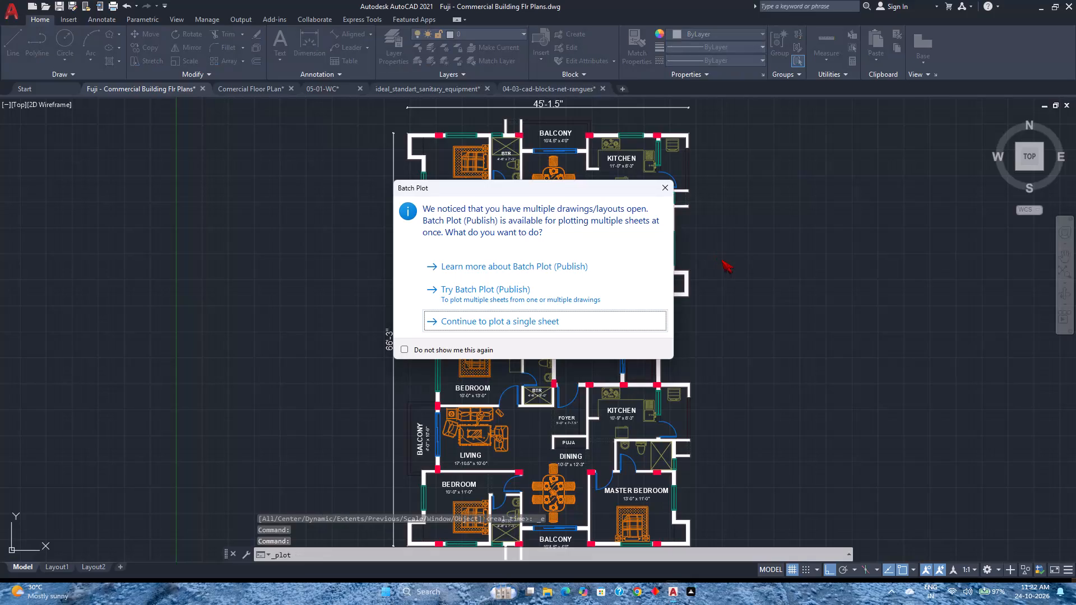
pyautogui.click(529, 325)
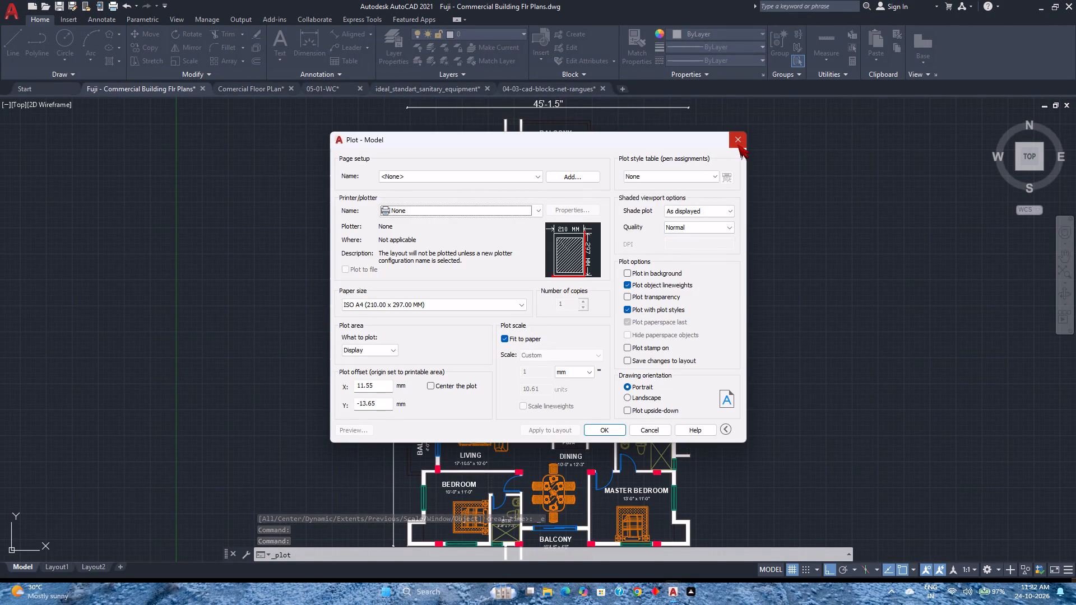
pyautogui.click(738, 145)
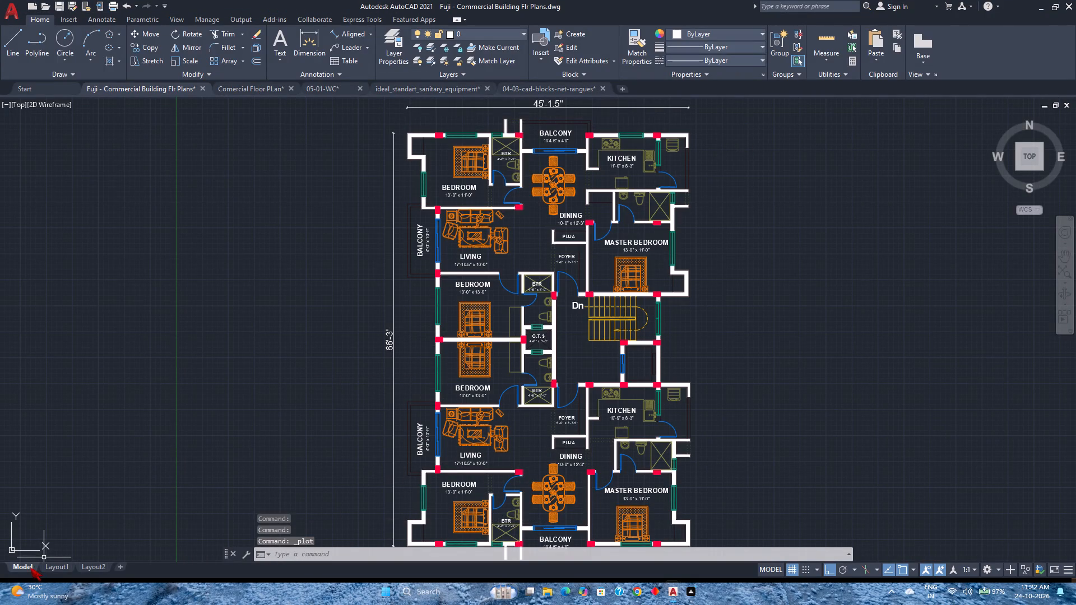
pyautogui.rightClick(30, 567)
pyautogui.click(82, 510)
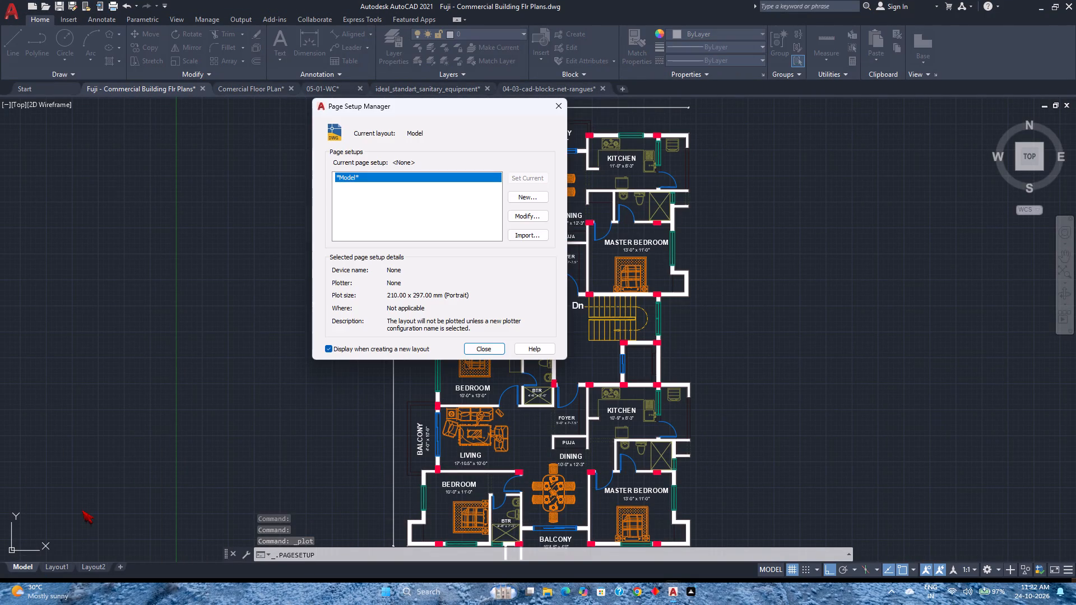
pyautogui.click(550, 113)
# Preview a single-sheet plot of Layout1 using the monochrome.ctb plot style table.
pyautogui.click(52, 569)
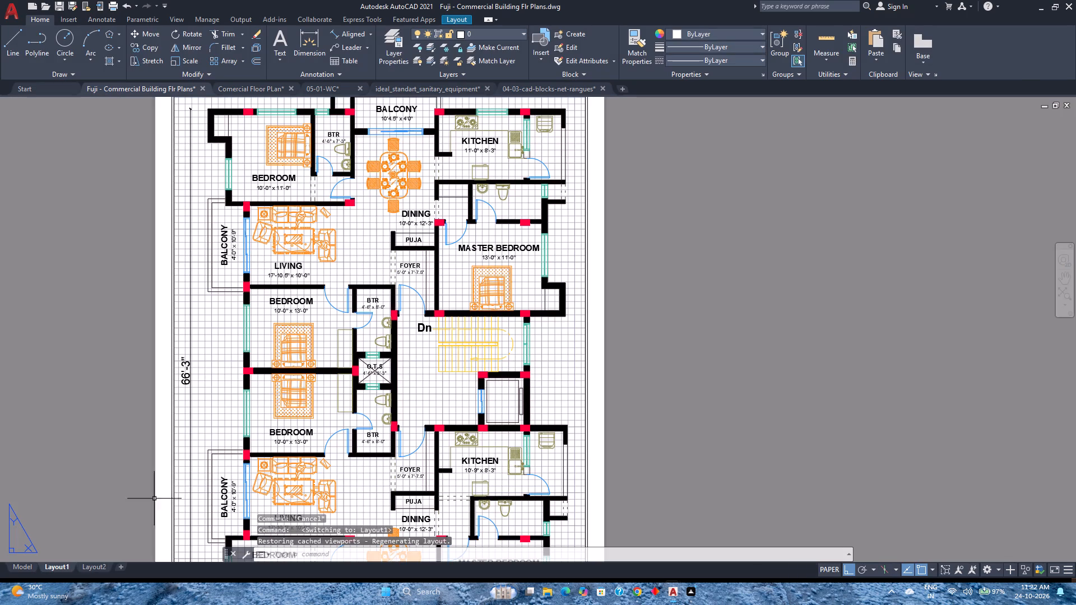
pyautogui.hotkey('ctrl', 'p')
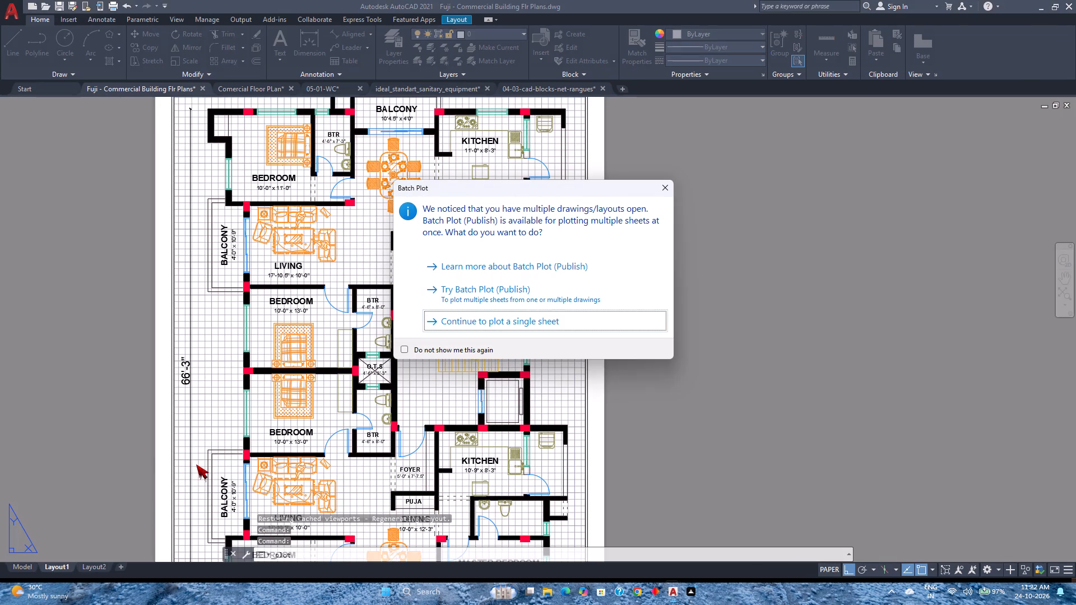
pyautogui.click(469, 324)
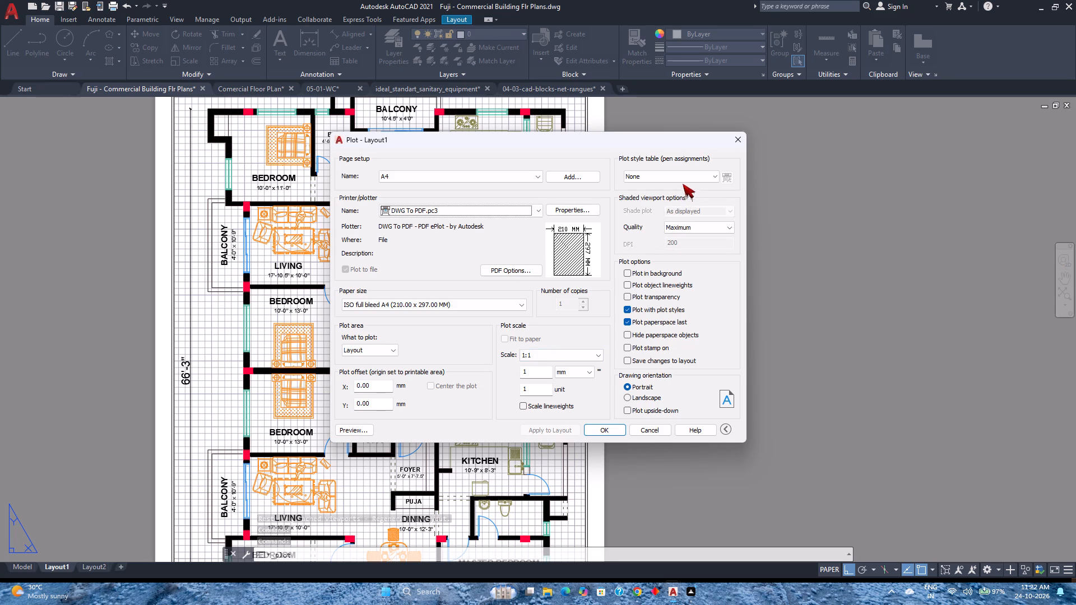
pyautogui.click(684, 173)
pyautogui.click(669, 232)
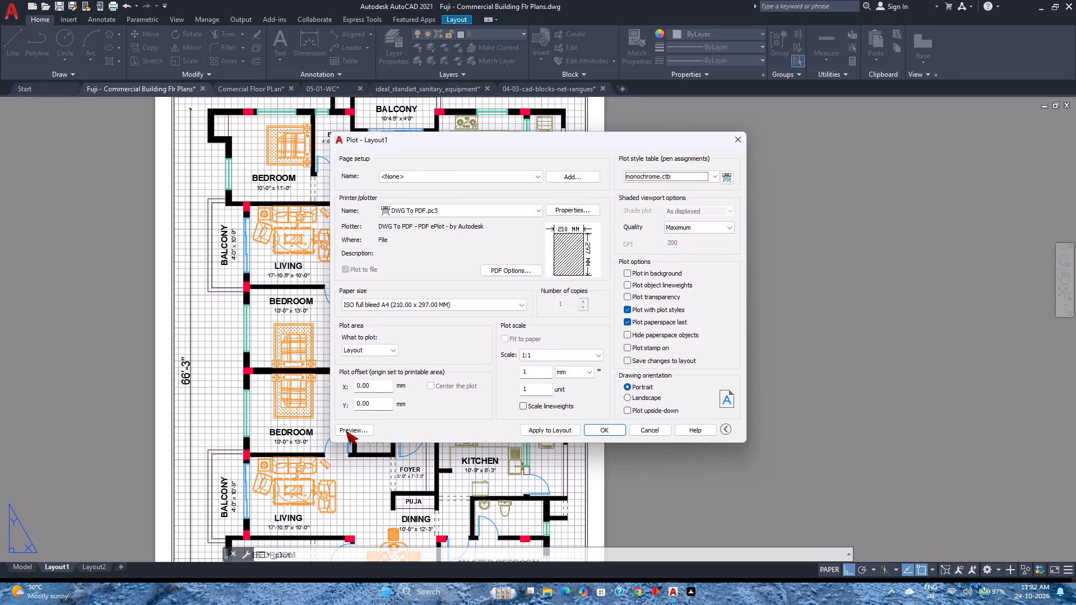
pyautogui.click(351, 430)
# Examine the monochrome plot preview of the floor plan up close and as a whole sheet, and exit the preview.
pyautogui.scroll(2, 479, 320)
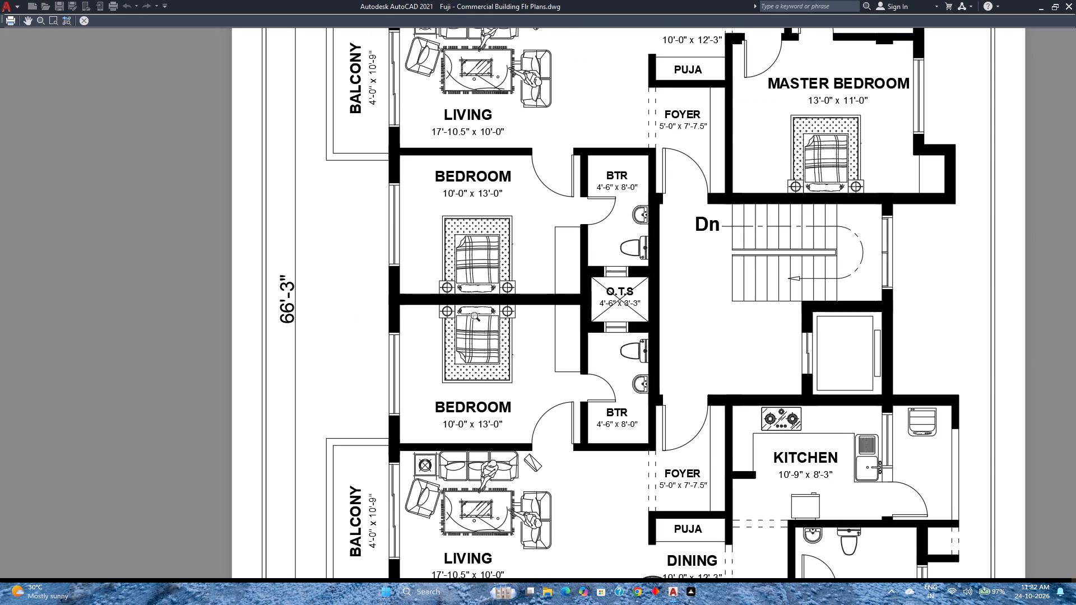
pyautogui.scroll(3, 474, 319)
pyautogui.scroll(-3, 474, 319)
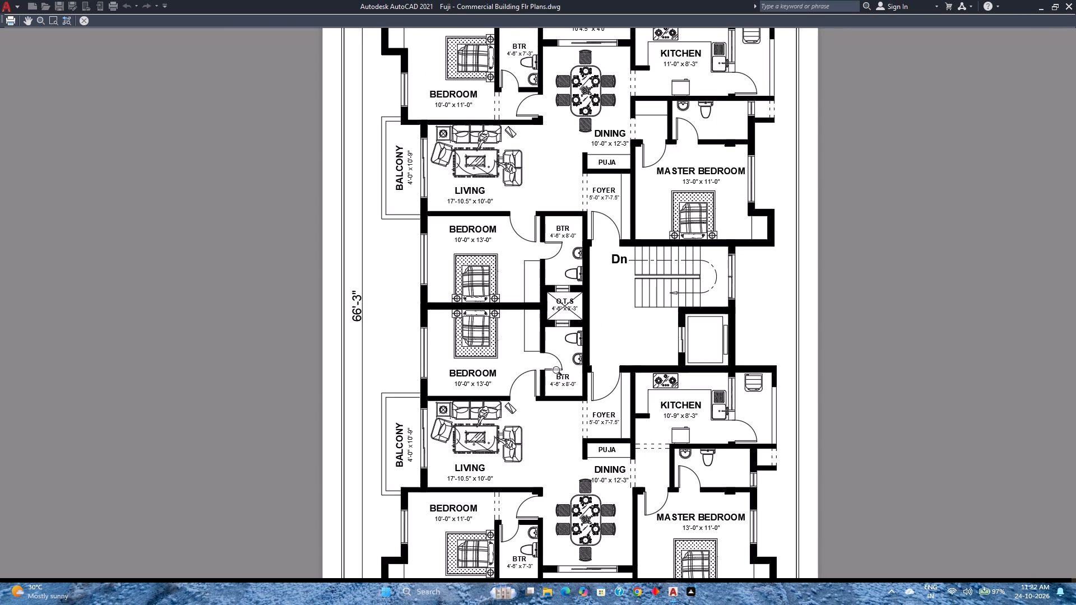
pyautogui.scroll(-1, 558, 373)
pyautogui.moveTo(554, 373); pyautogui.dragTo(425, 364, button='middle')
pyautogui.middleClick(425, 364)
pyautogui.scroll(1, 506, 354)
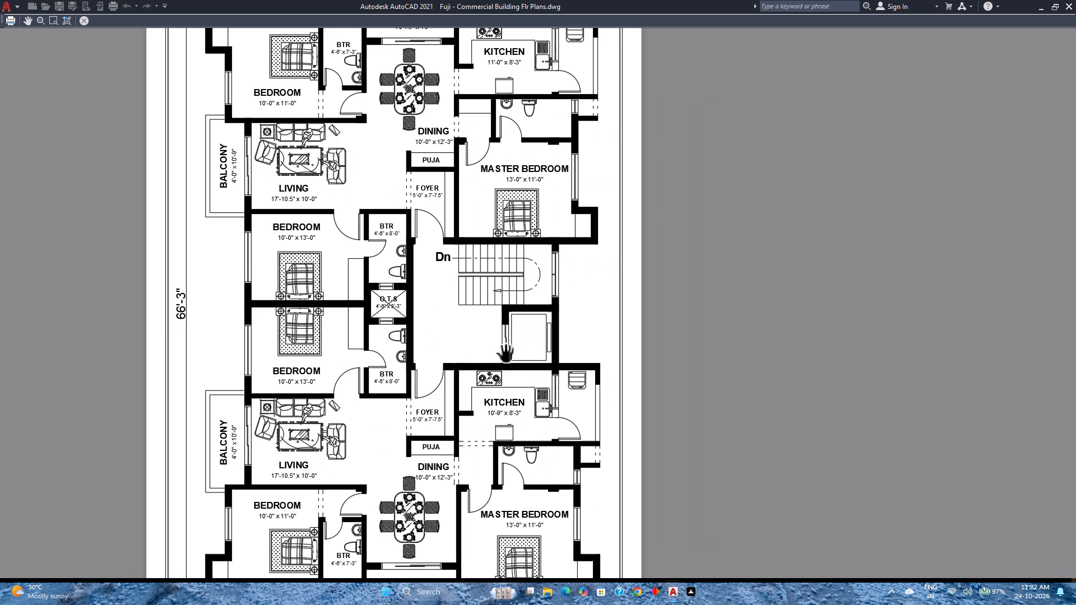
pyautogui.scroll(-1, 506, 354)
pyautogui.scroll(1, 470, 360)
pyautogui.moveTo(470, 362); pyautogui.dragTo(503, 374, button='middle')
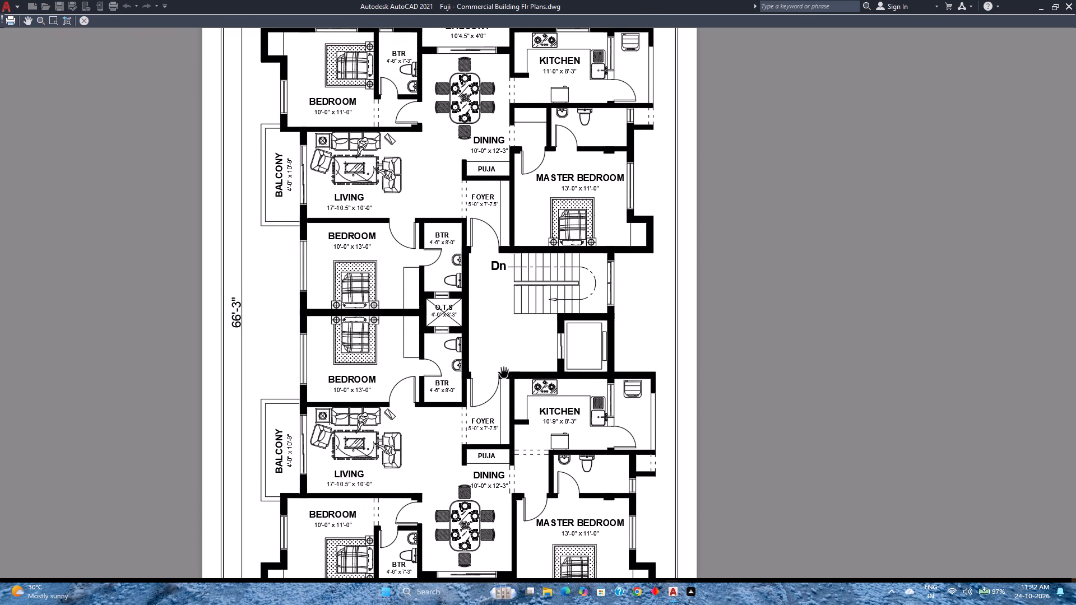
pyautogui.scroll(-1, 503, 374)
pyautogui.scroll(1, 503, 374)
pyautogui.scroll(-1, 503, 373)
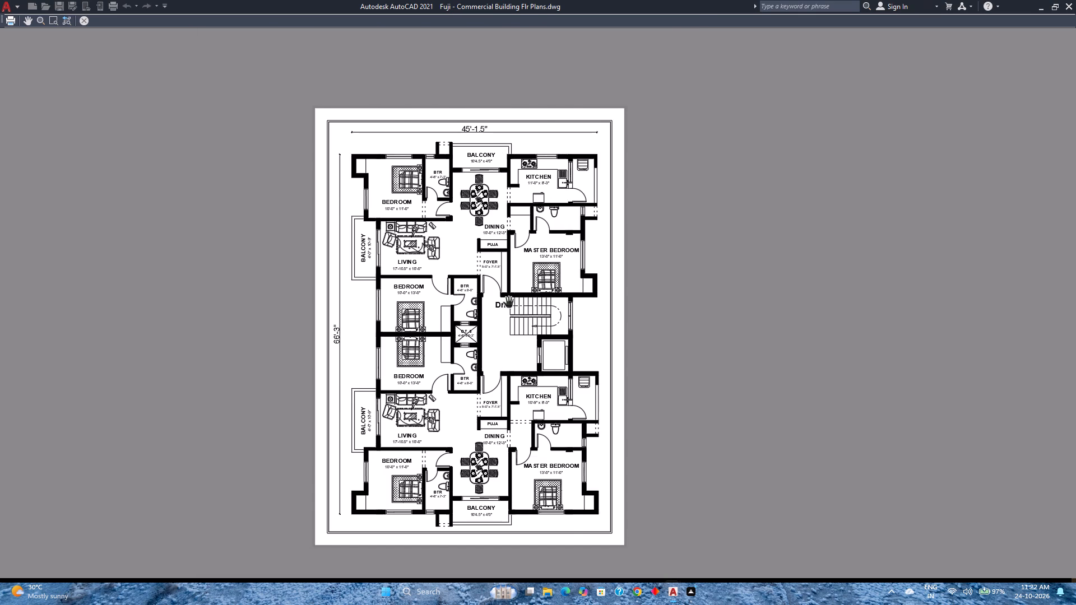
pyautogui.scroll(8, 507, 302)
pyautogui.scroll(-4, 525, 267)
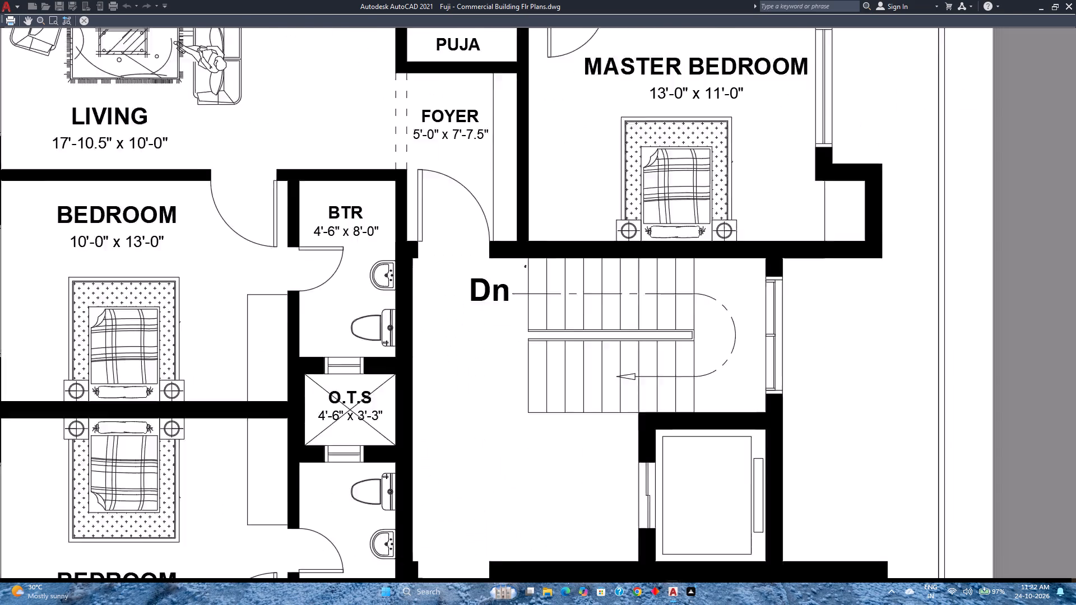
pyautogui.scroll(-1, 525, 267)
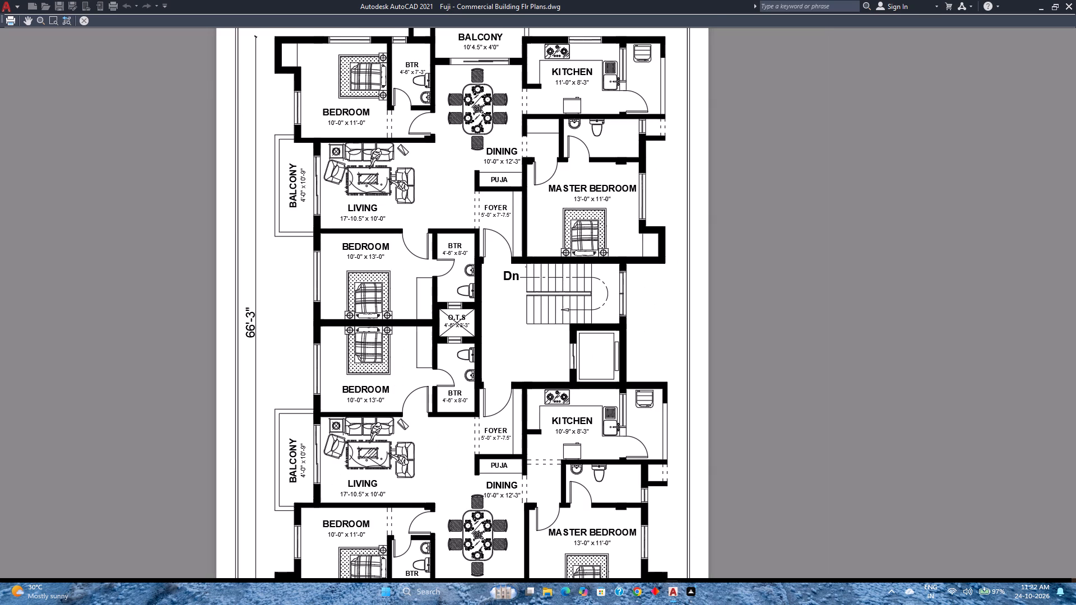
pyautogui.scroll(-1, 525, 267)
pyautogui.scroll(1, 523, 267)
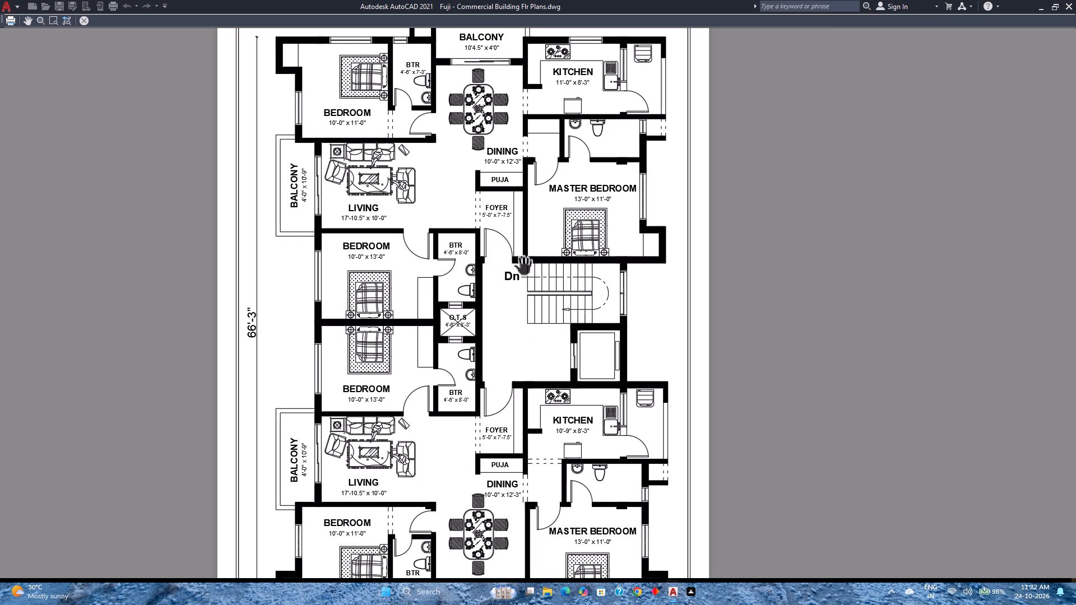
pyautogui.scroll(1, 532, 258)
pyautogui.scroll(-1, 532, 258)
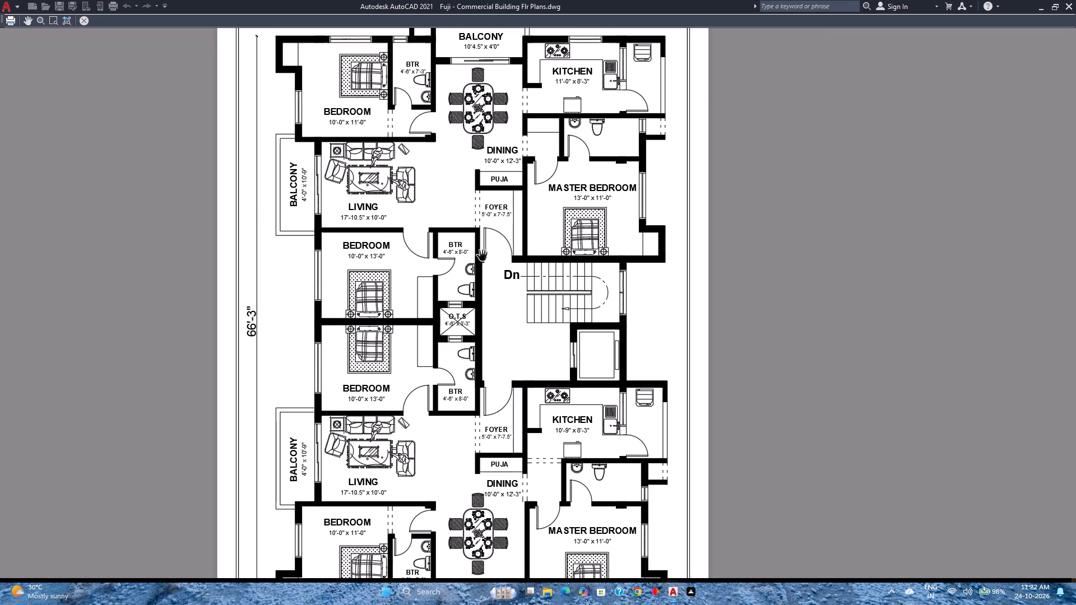
pyautogui.click(87, 16)
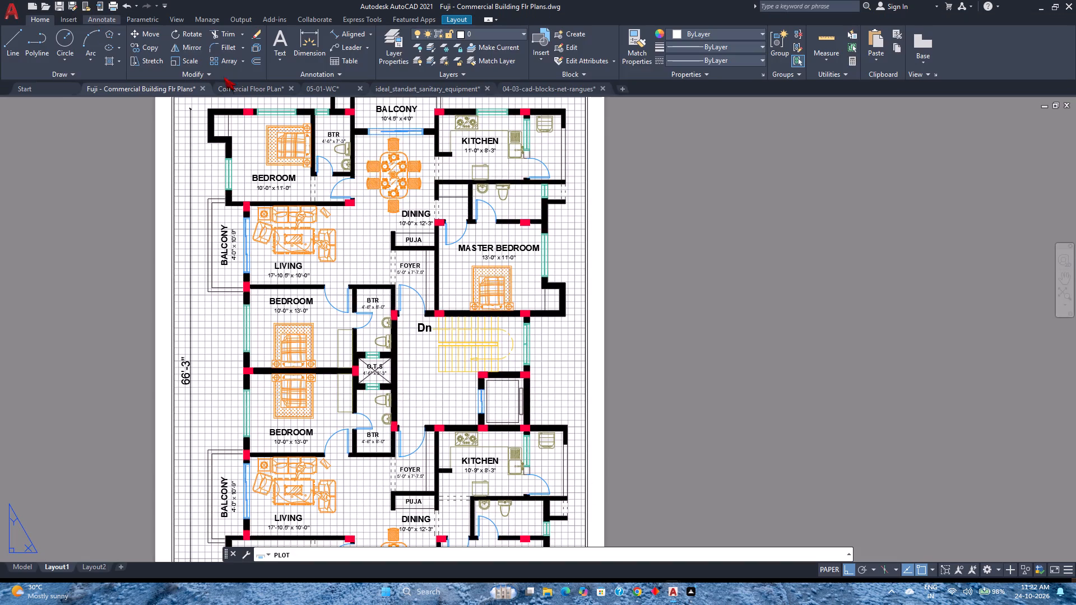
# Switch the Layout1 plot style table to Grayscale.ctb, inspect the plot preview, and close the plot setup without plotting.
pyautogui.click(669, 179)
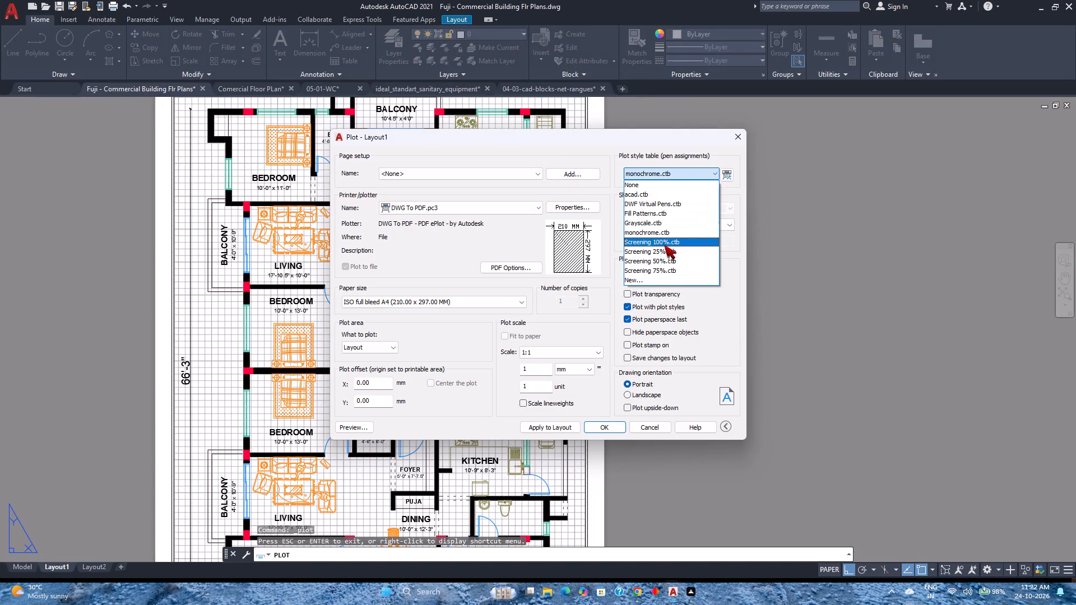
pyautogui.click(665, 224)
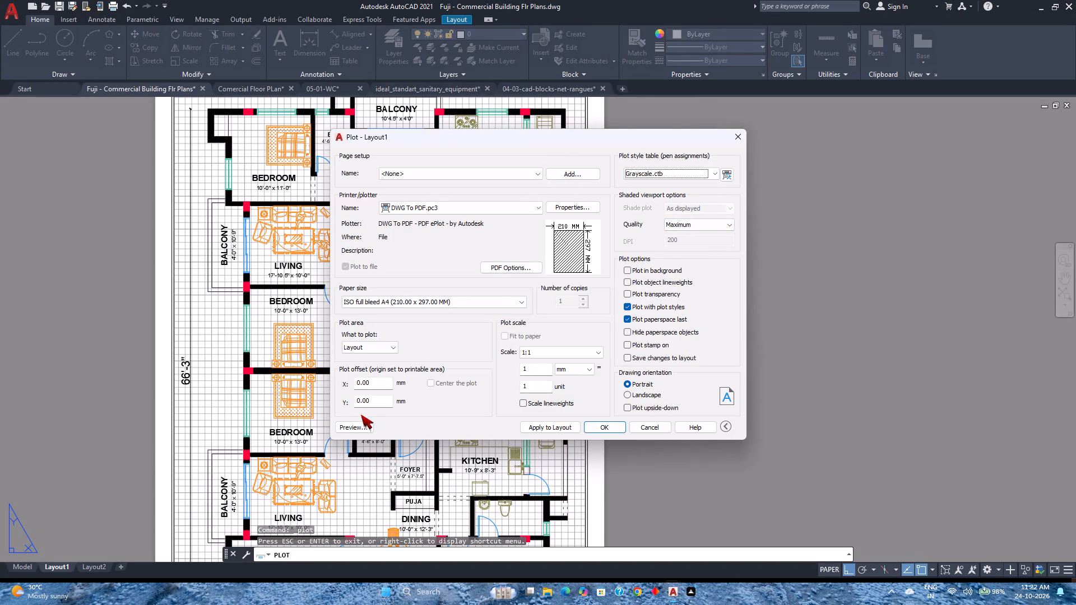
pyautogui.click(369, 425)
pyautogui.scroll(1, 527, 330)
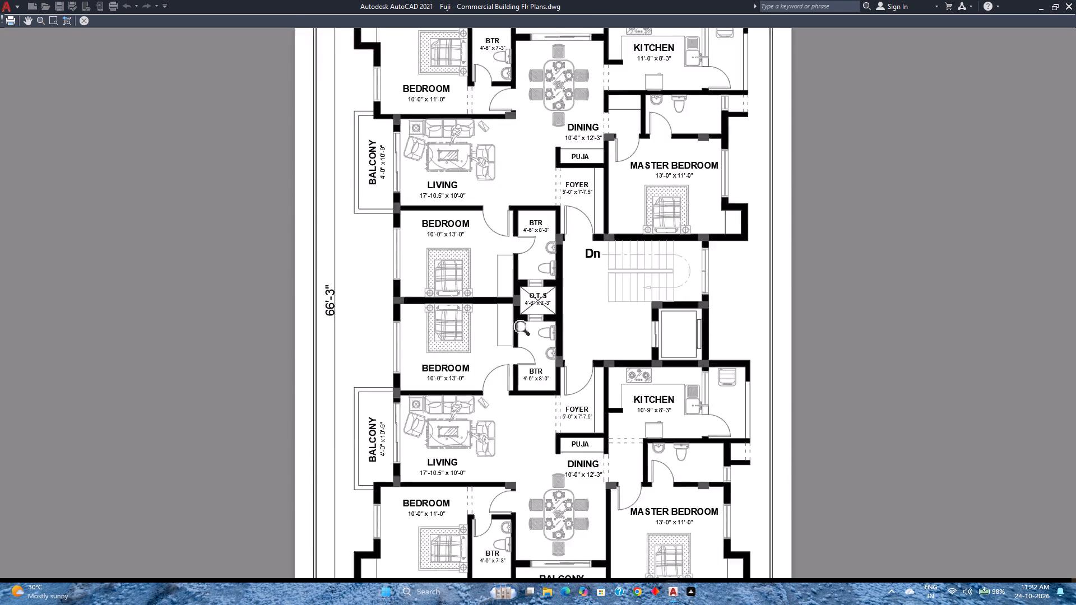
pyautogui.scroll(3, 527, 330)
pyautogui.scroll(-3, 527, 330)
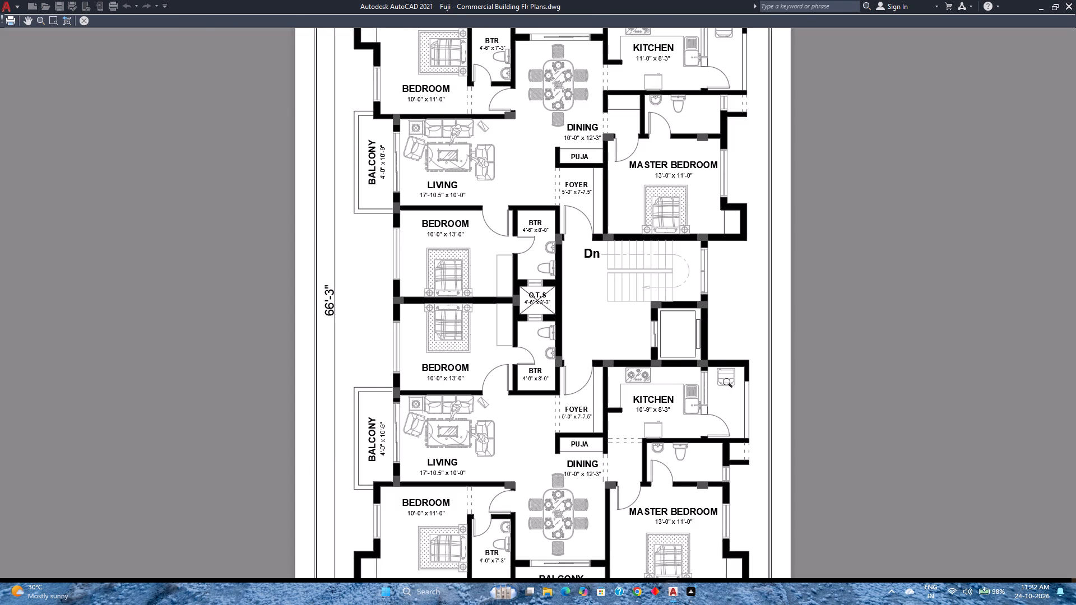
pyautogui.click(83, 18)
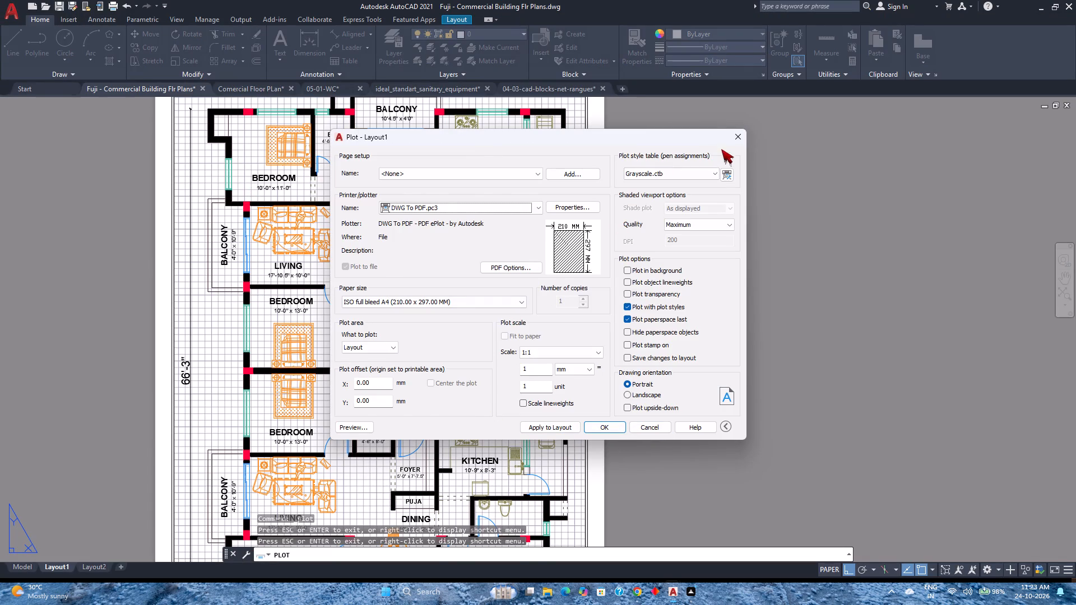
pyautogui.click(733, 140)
# In model space, change the Columns layer colour to index colour 10 and save the drawing.
pyautogui.click(15, 571)
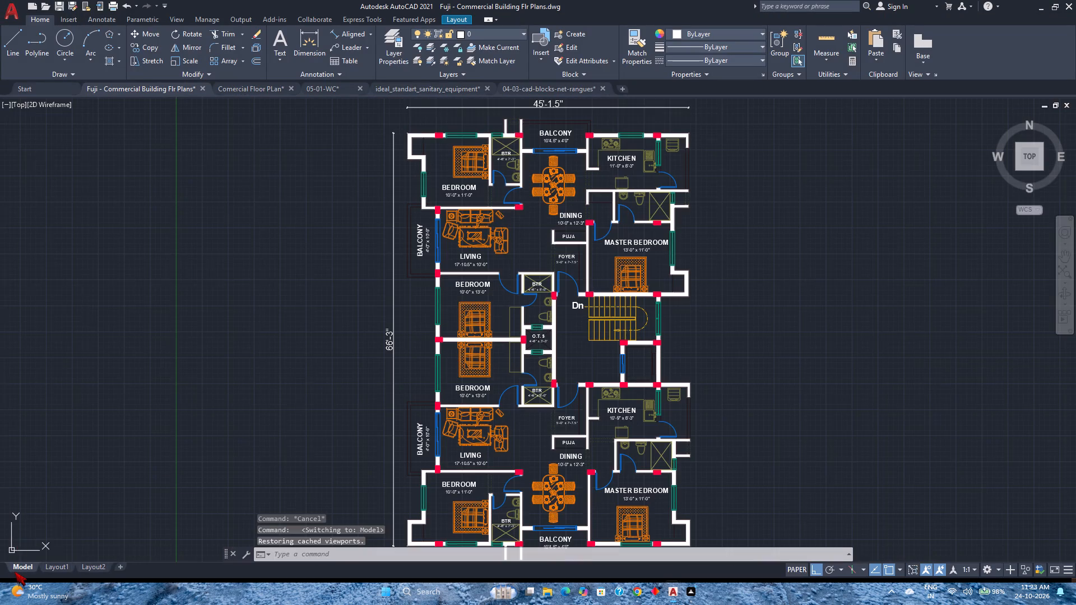
pyautogui.click(481, 32)
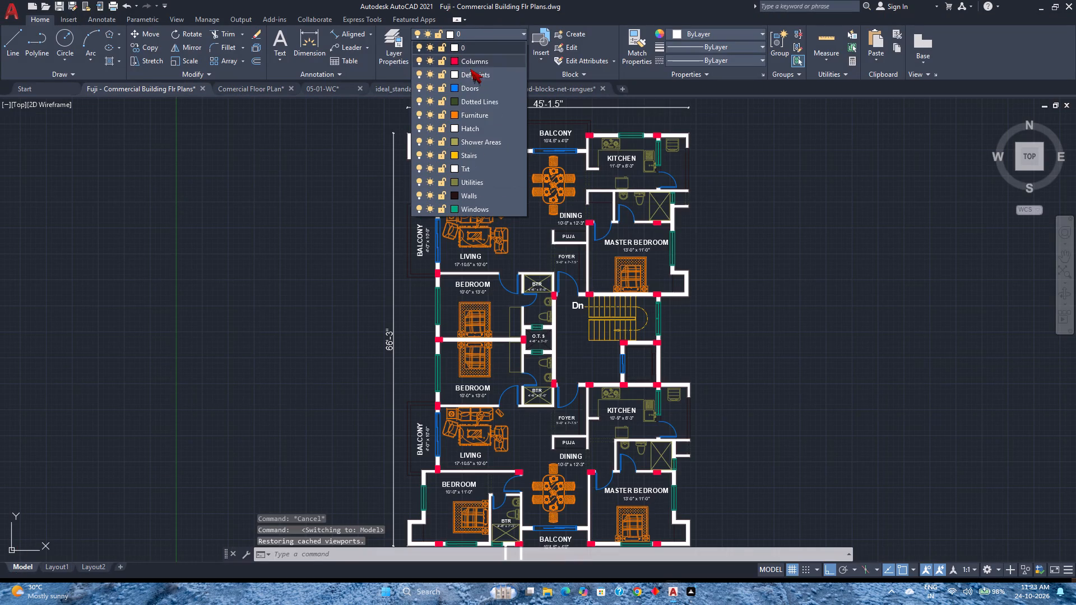
pyautogui.click(456, 62)
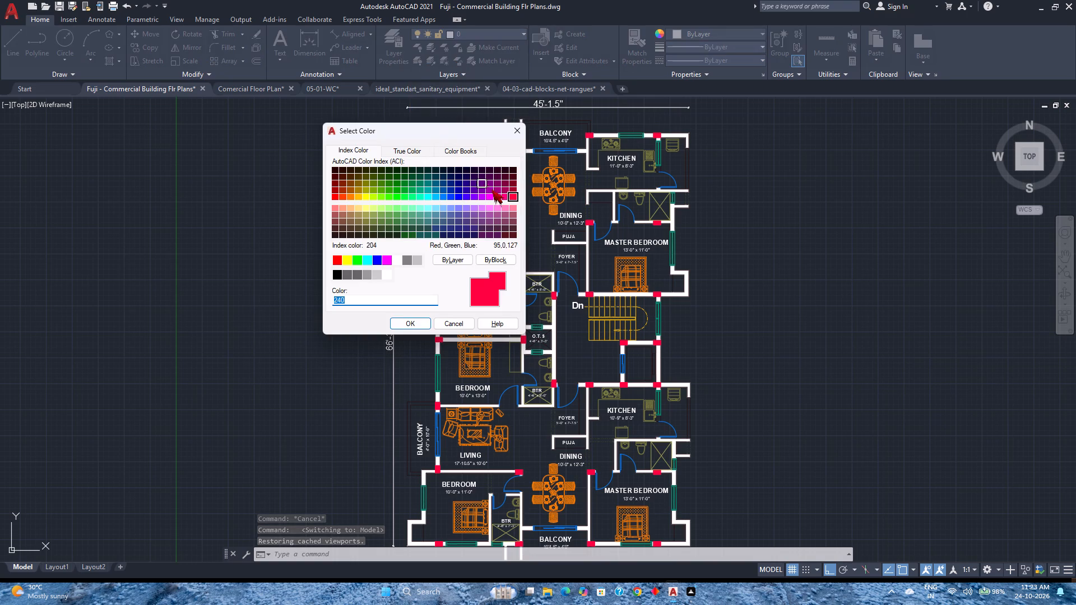
pyautogui.click(508, 197)
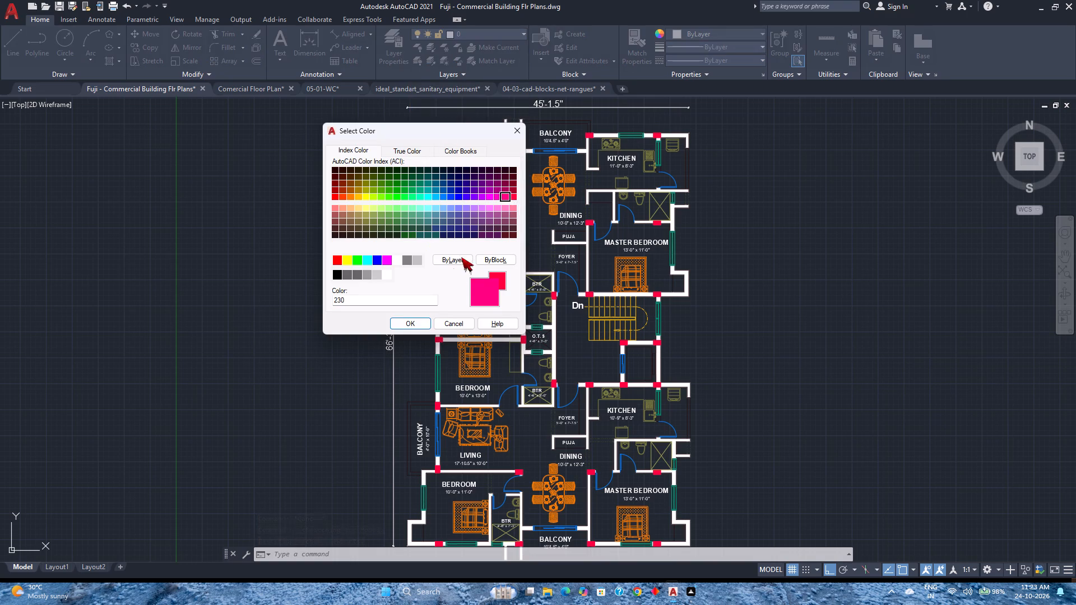
pyautogui.click(513, 198)
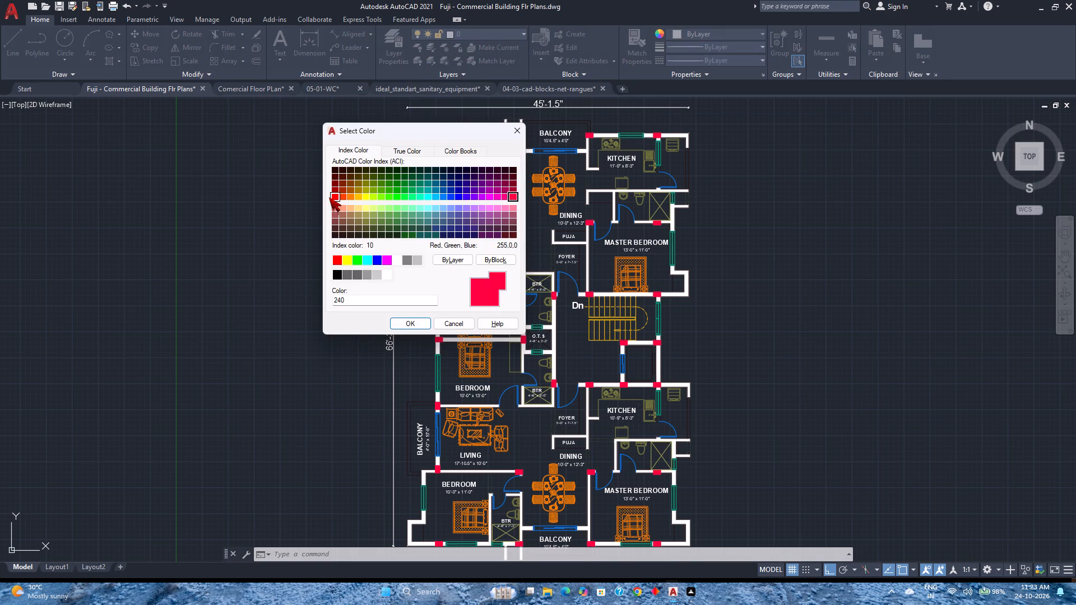
pyautogui.click(333, 197)
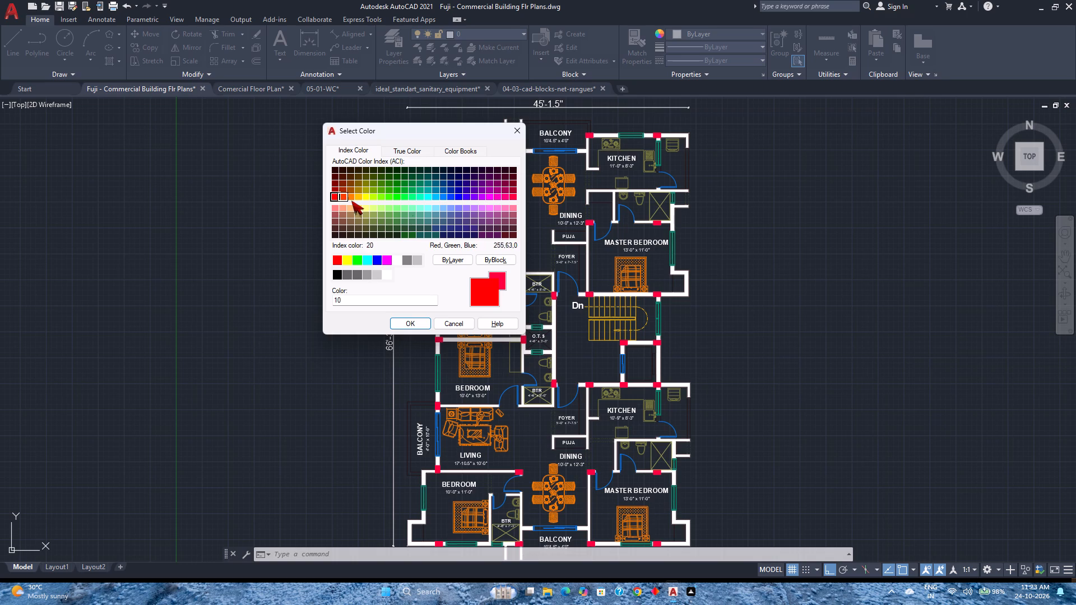
pyautogui.click(406, 325)
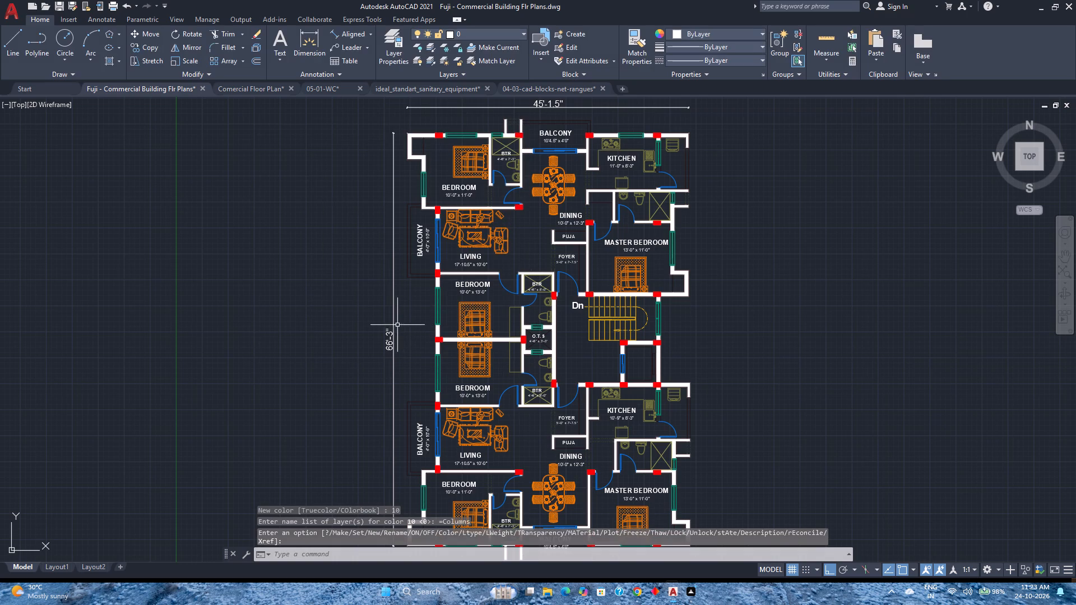
pyautogui.hotkey('ctrl', 's')
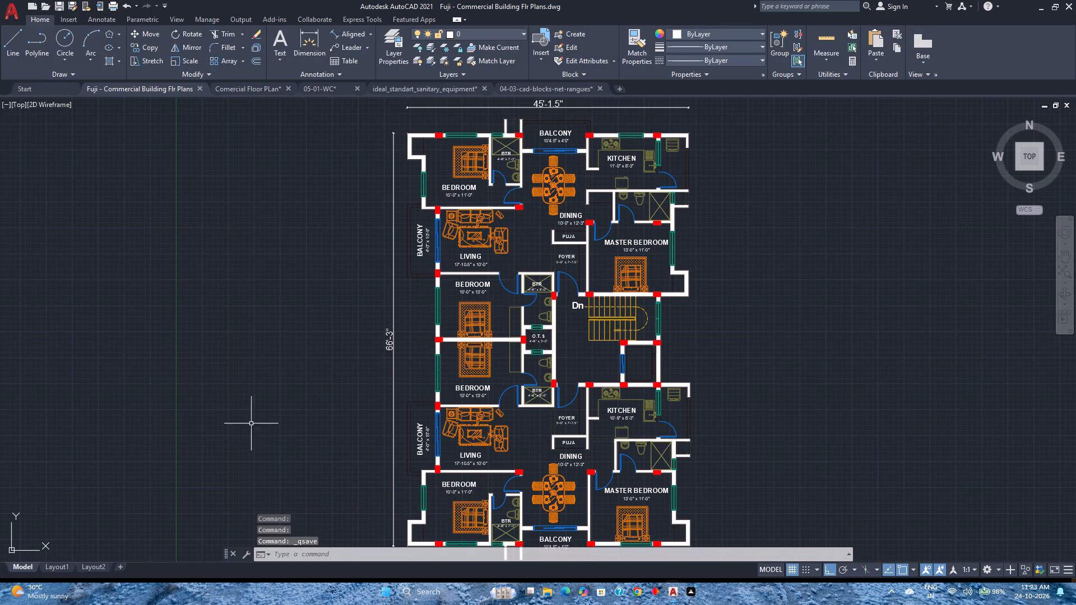
# Preview a single-sheet plot of Layout1 using the Grayscale.ctb plot style table.
pyautogui.click(62, 566)
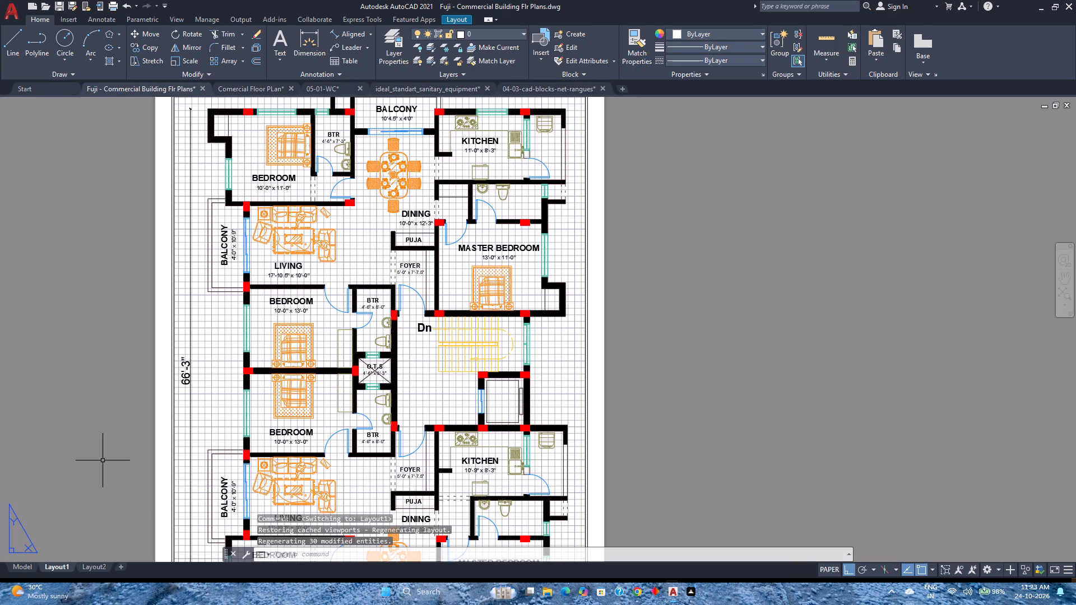
pyautogui.hotkey('ctrl', 'p')
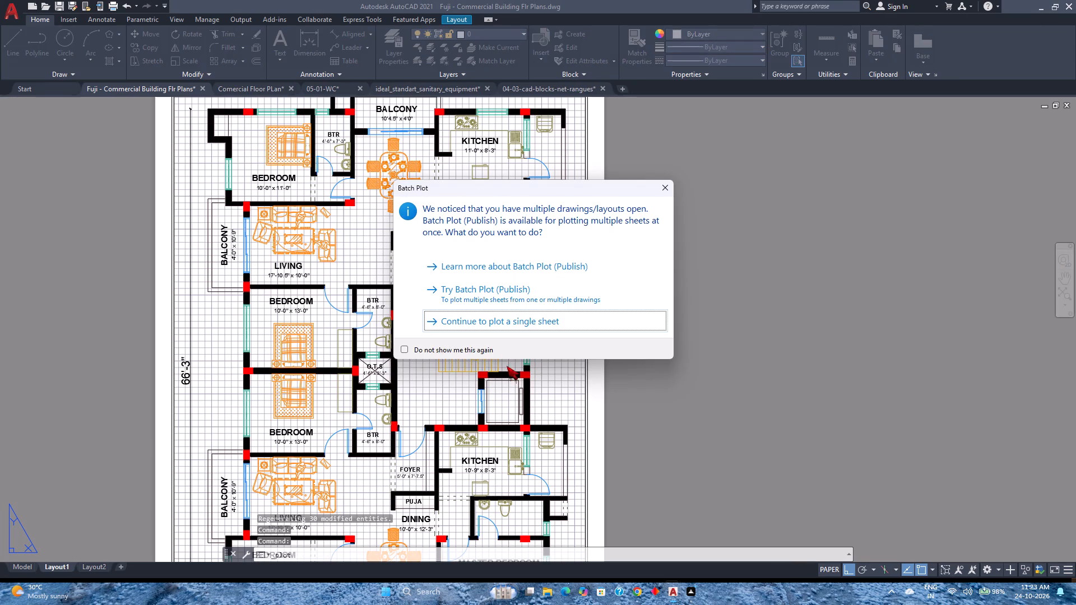
pyautogui.click(505, 319)
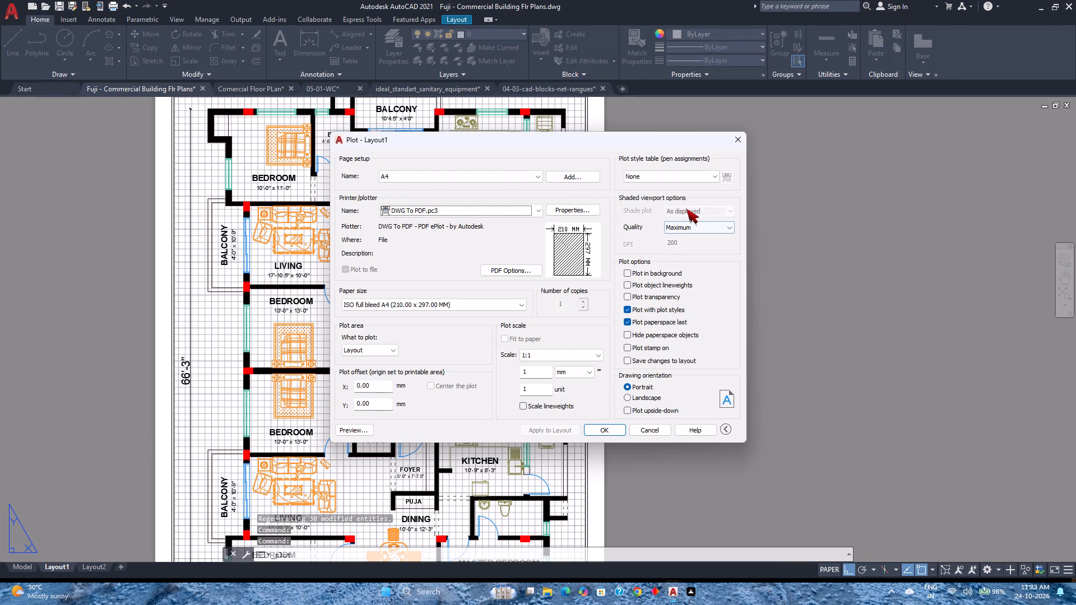
pyautogui.click(687, 177)
pyautogui.click(664, 227)
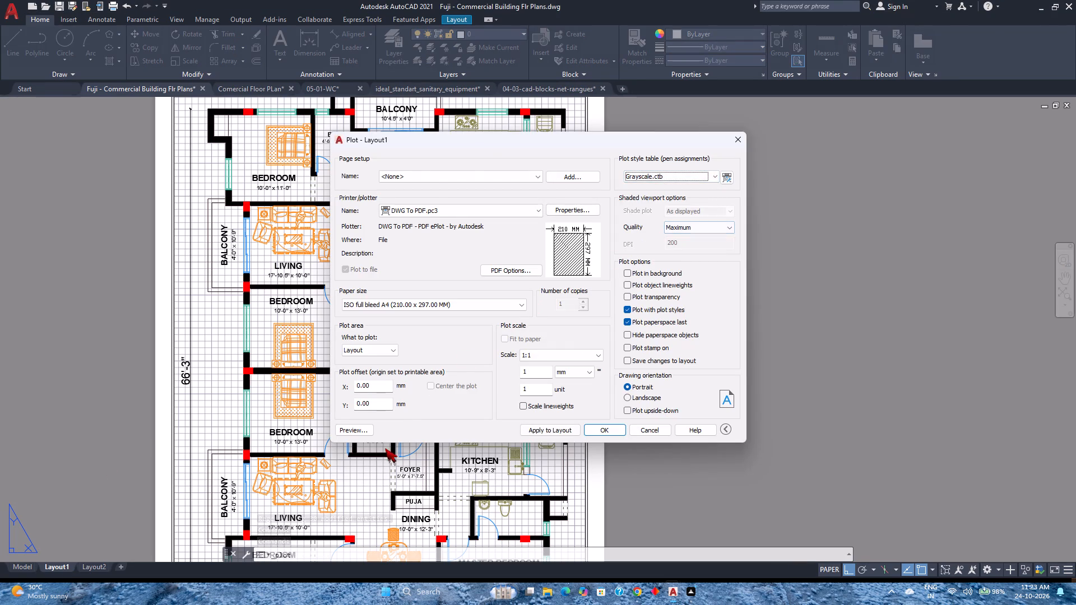
pyautogui.click(369, 431)
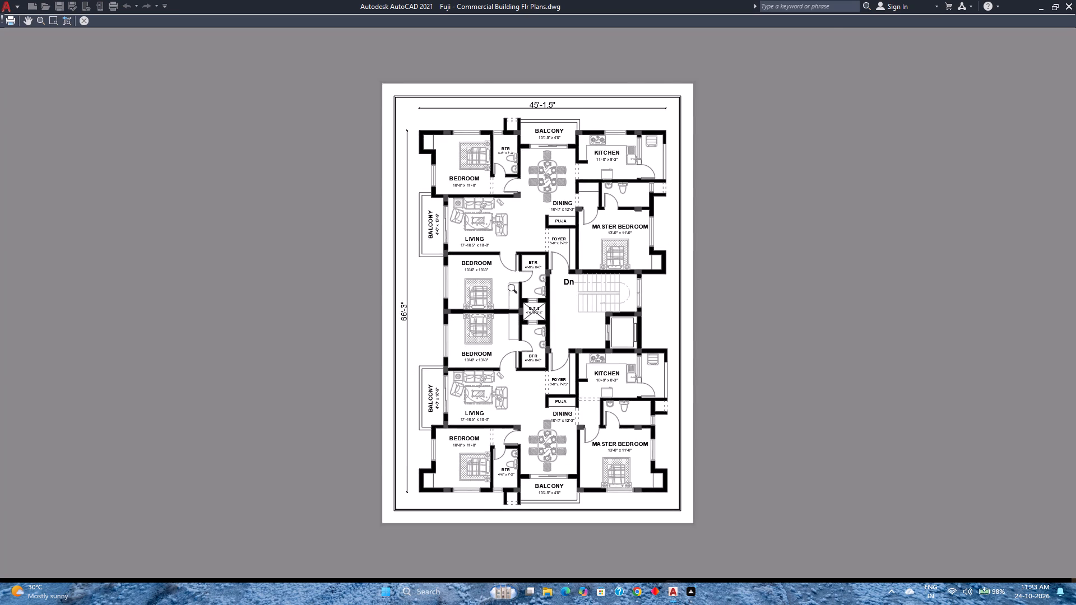
# Examine the grayscale plot preview of the Layout1 floor plan sheet and exit the preview.
pyautogui.scroll(3, 452, 244)
pyautogui.scroll(-3, 467, 269)
pyautogui.moveTo(590, 356); pyautogui.dragTo(504, 356, button='middle')
pyautogui.middleClick(485, 353)
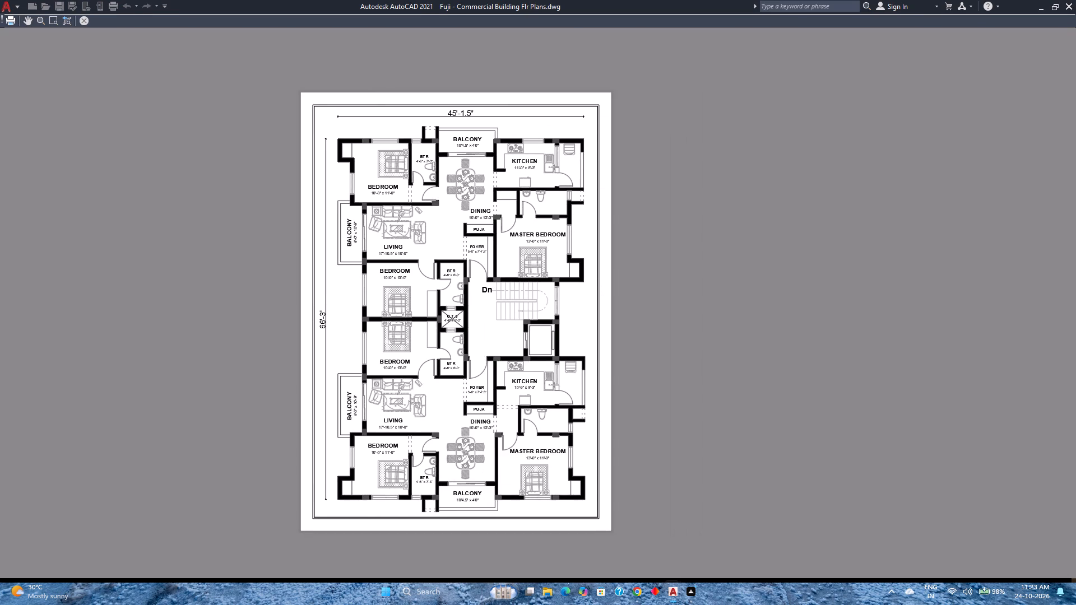
pyautogui.middleClick(484, 353)
pyautogui.click(82, 20)
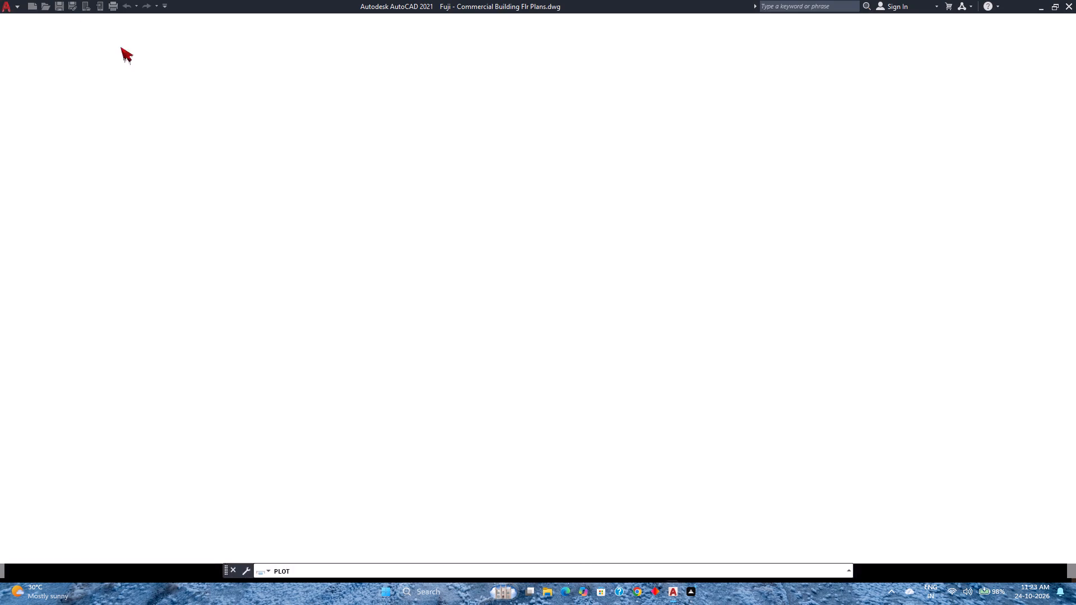
# Plot Layout1 to PDF, saving it as Fuji - Commercial Building Flr Plans-Layout1.pdf in the Fuji Files folder on drive E.
pyautogui.click(590, 426)
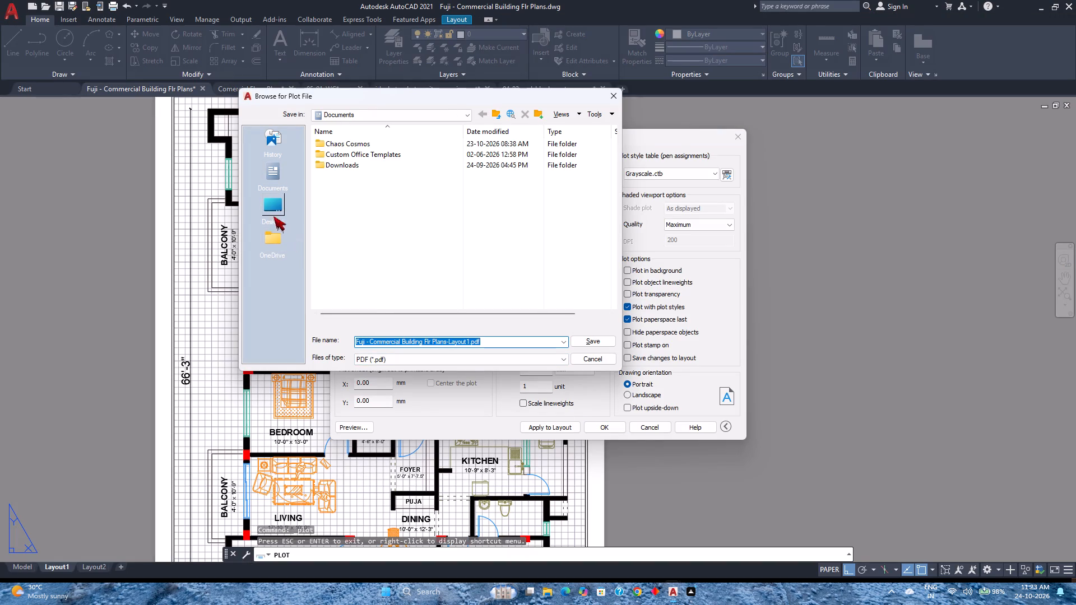
pyautogui.click(357, 115)
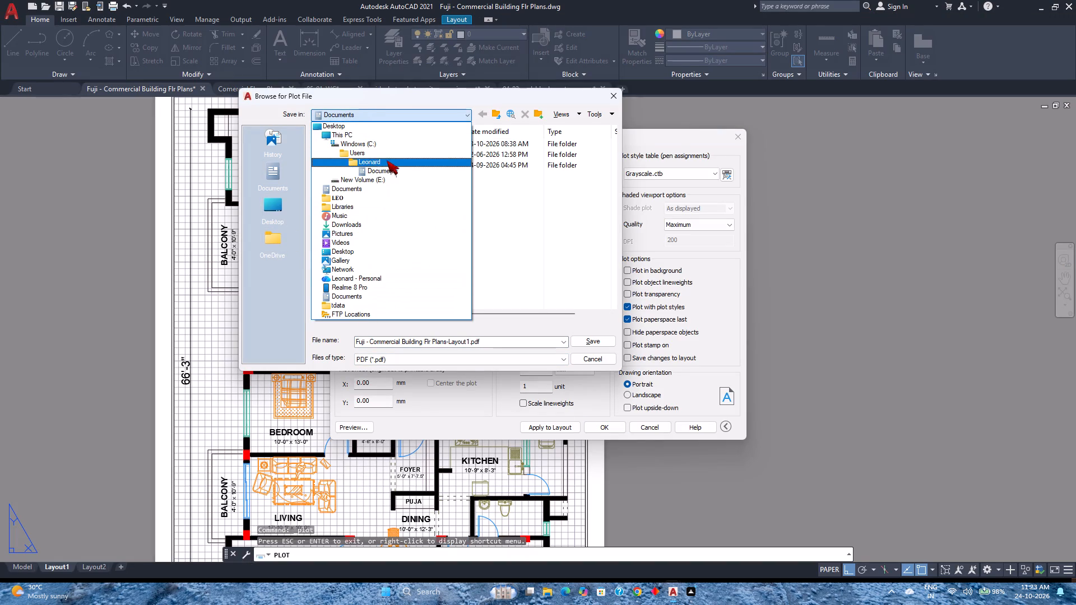
pyautogui.click(382, 180)
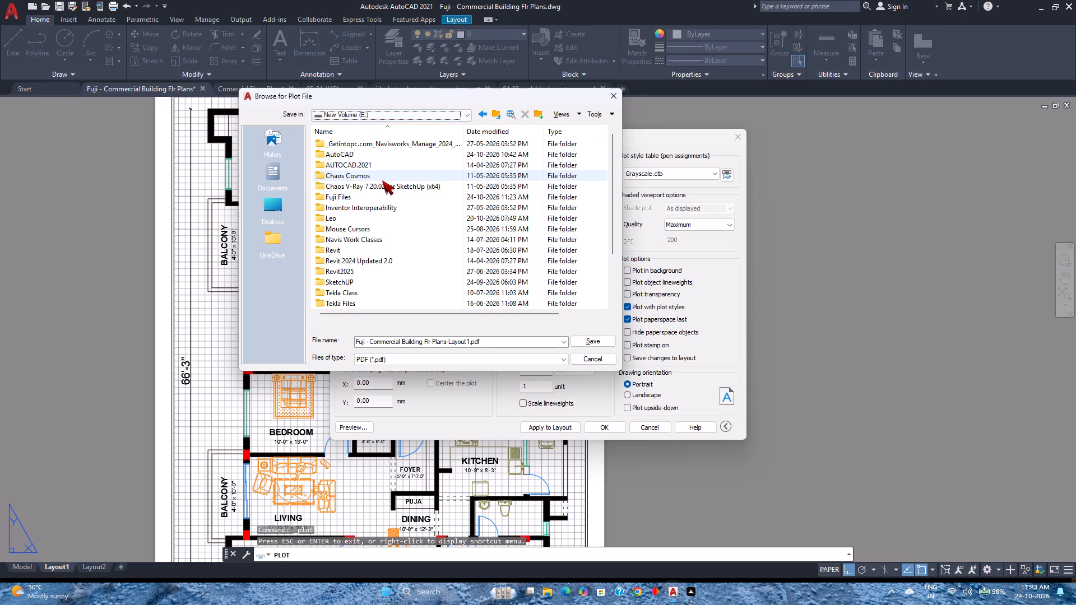
pyautogui.doubleClick(352, 198)
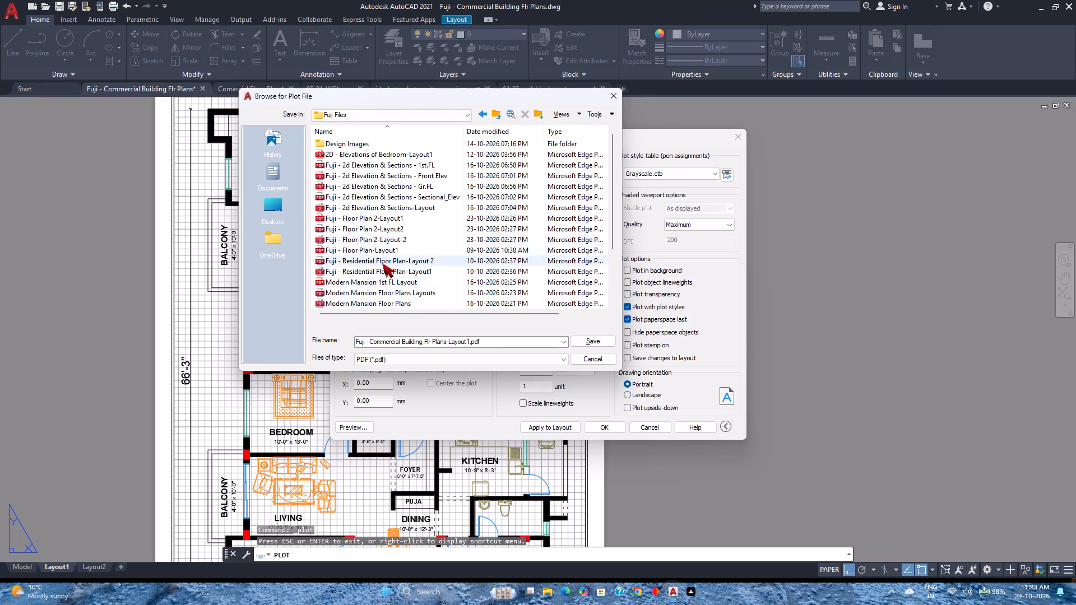
pyautogui.click(471, 341)
pyautogui.click(545, 343)
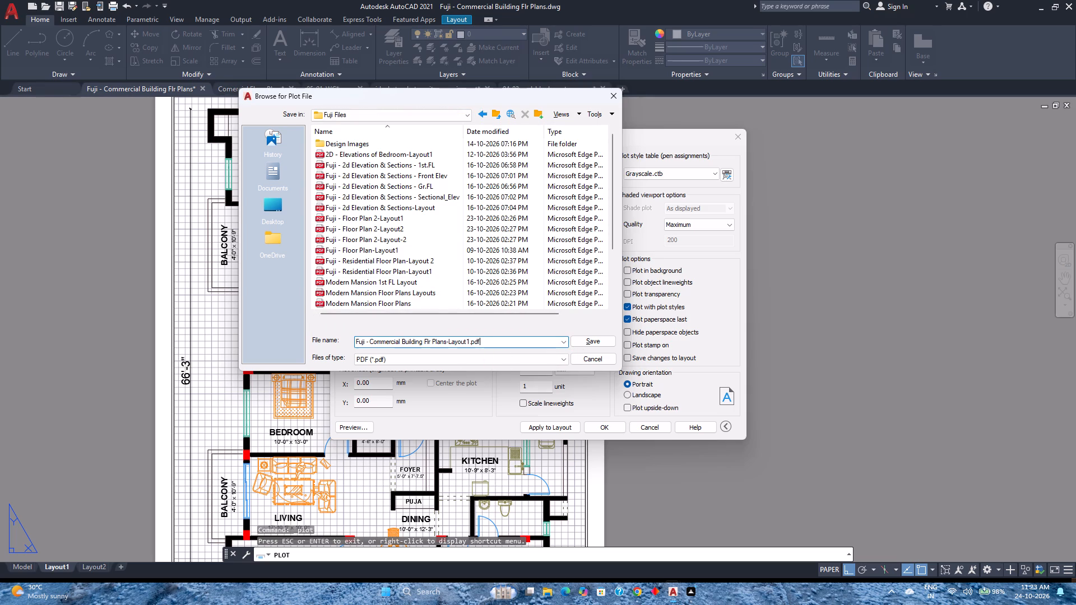
pyautogui.click(550, 357)
pyautogui.click(550, 357)
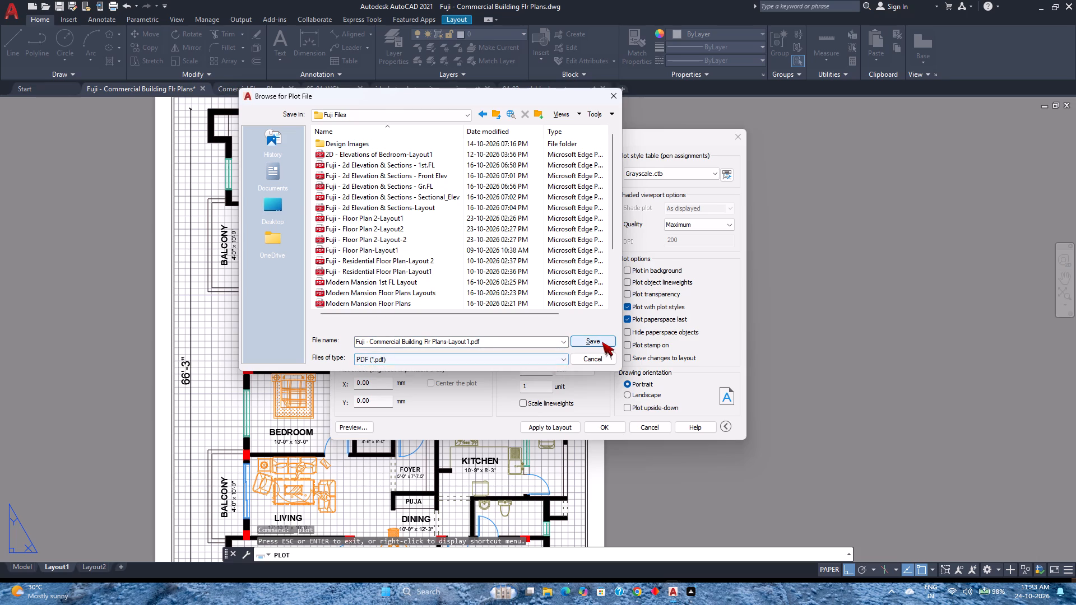
pyautogui.click(601, 339)
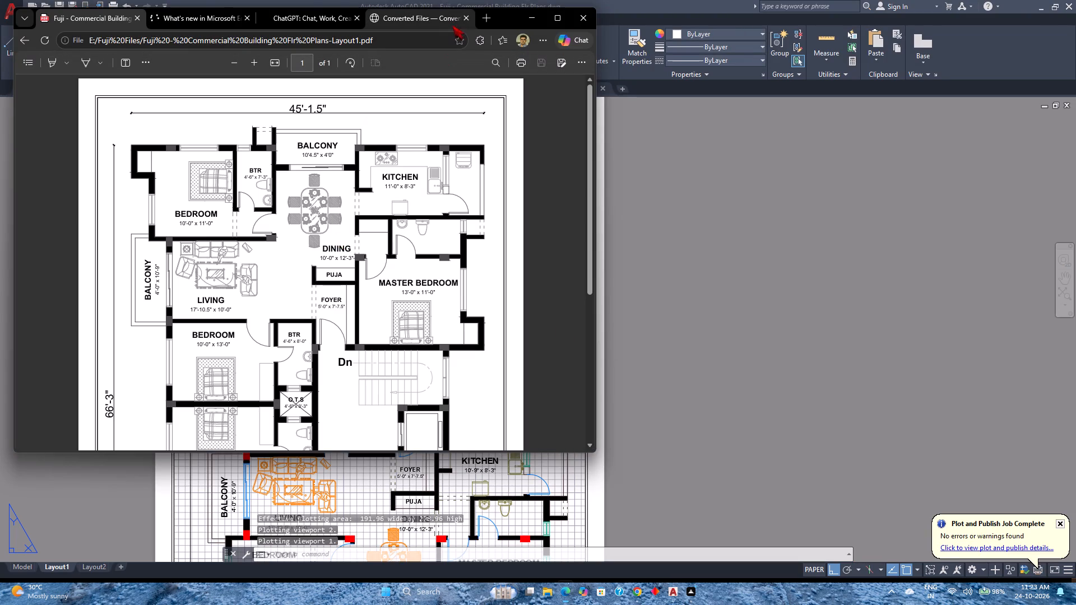
# In Microsoft Edge, close the Converted Files, ChatGPT and What's new pages, keeping only the plotted PDF open.
pyautogui.click(469, 15)
pyautogui.click(426, 17)
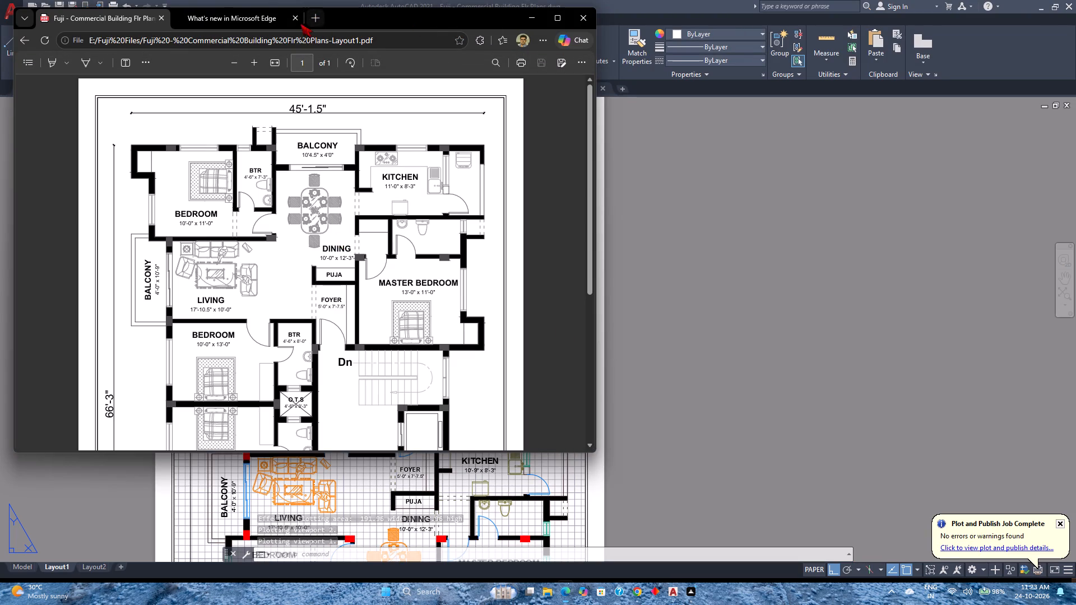
pyautogui.click(295, 20)
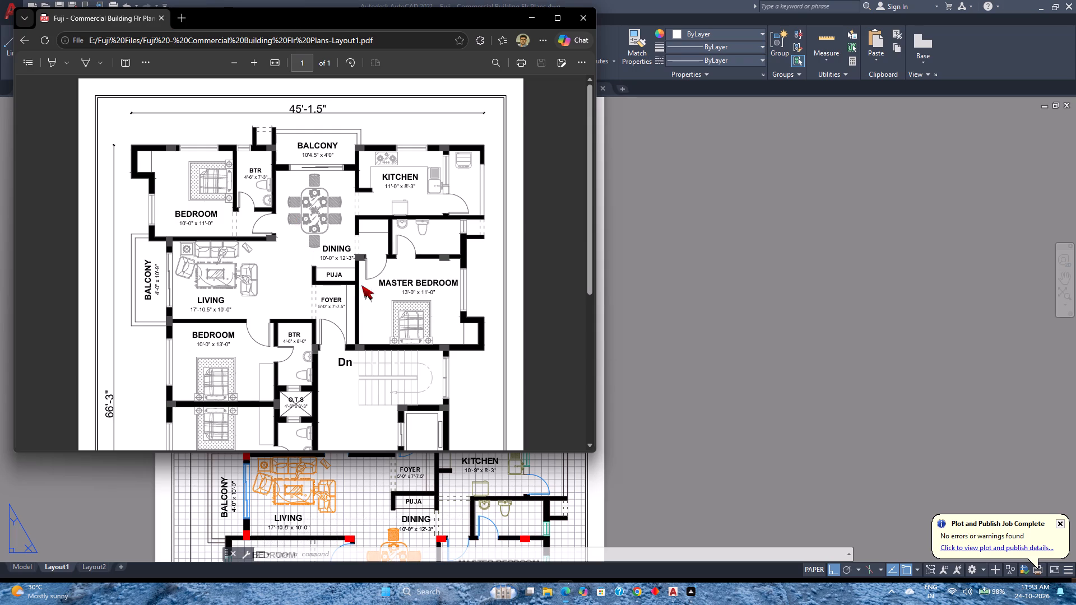
# Review the plotted floor plan PDF over the whole page and close the viewer.
pyautogui.scroll(-10, 361, 285)
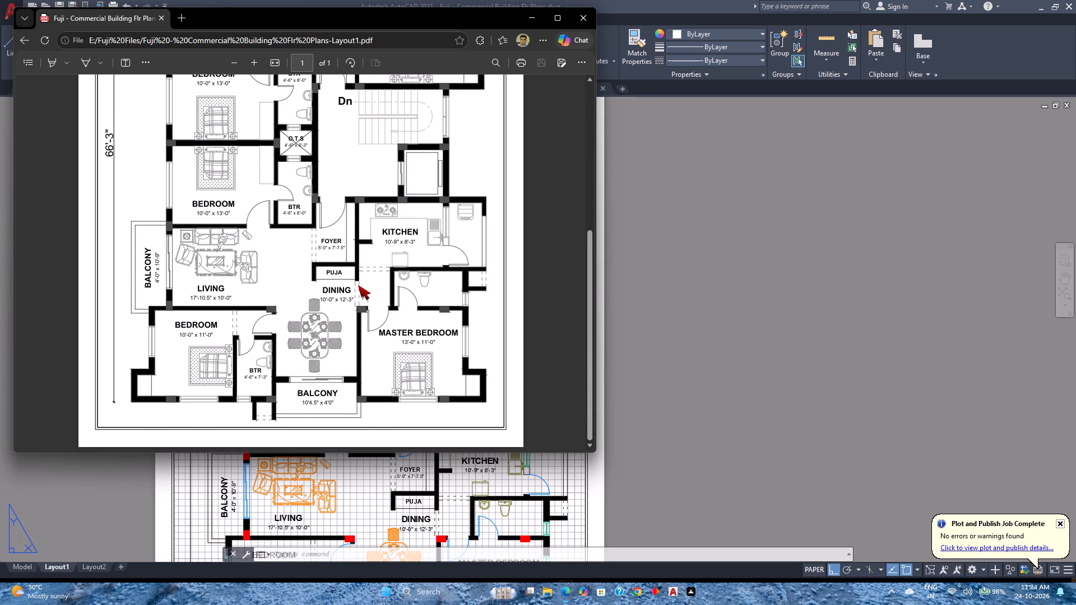
pyautogui.scroll(8, 358, 285)
pyautogui.scroll(-4, 416, 223)
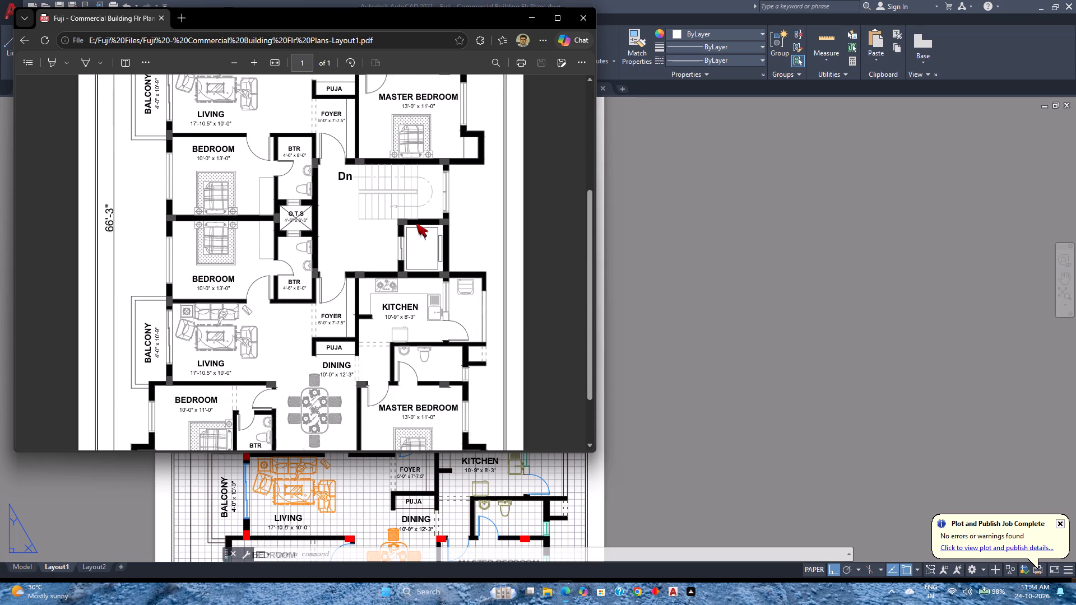
pyautogui.scroll(-6, 416, 223)
pyautogui.scroll(4, 416, 223)
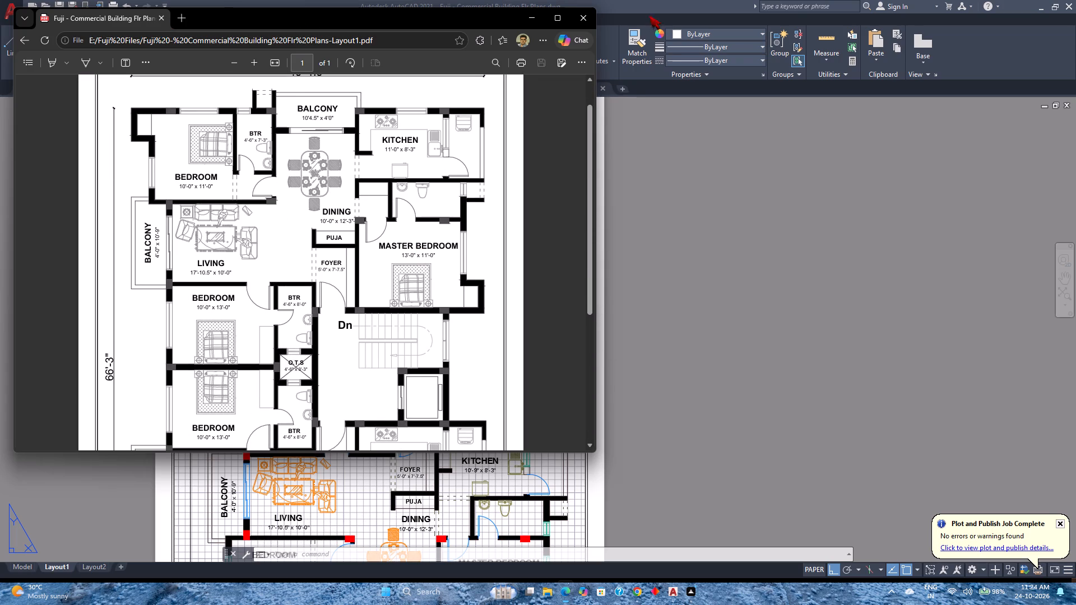
pyautogui.click(587, 19)
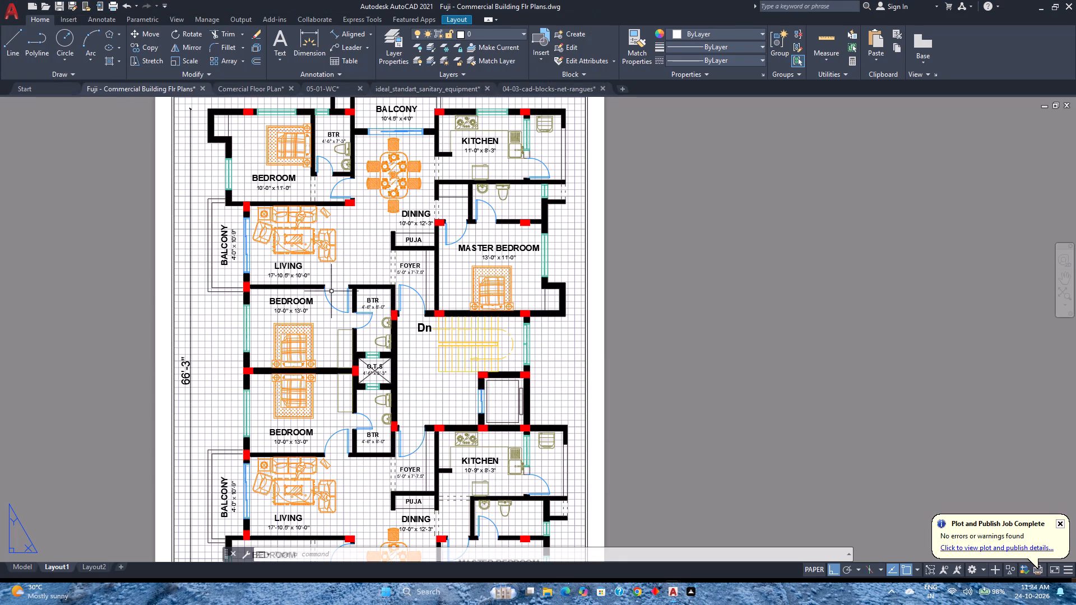
# Preview a single-sheet plot of Layout1 with the plot style table at None, inspect the sheet, and cancel the plot.
pyautogui.hotkey('ctrl', 'p')
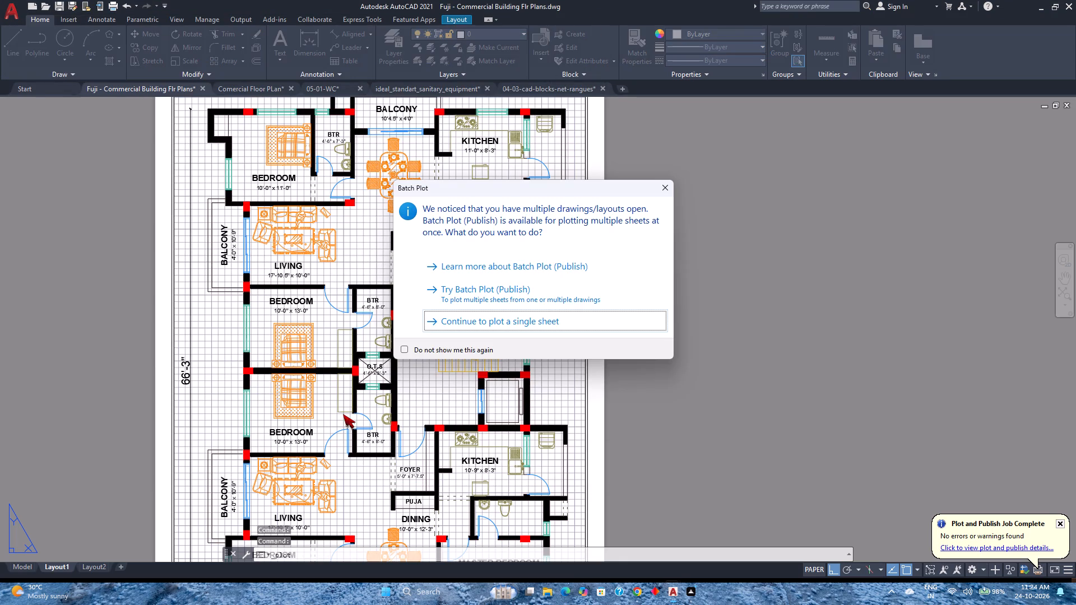
pyautogui.click(448, 322)
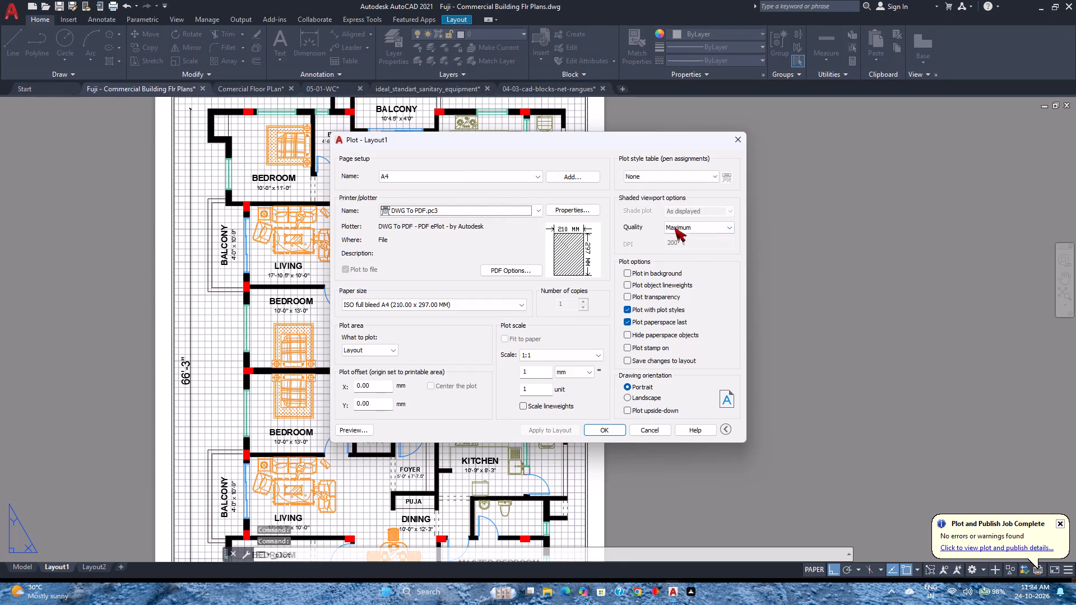
pyautogui.click(342, 431)
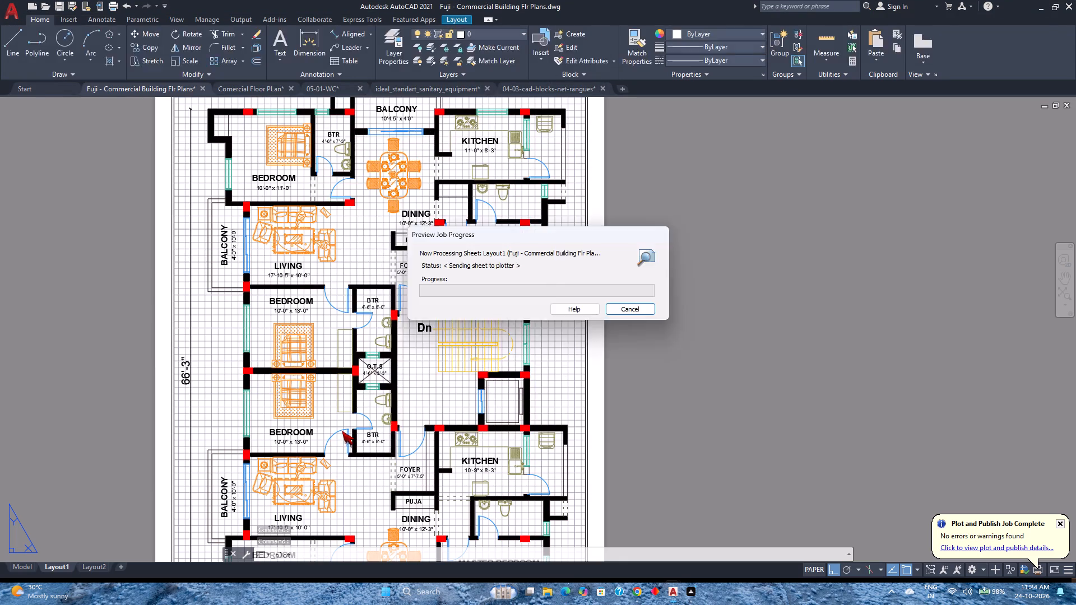
pyautogui.scroll(4, 567, 345)
pyautogui.scroll(-4, 567, 345)
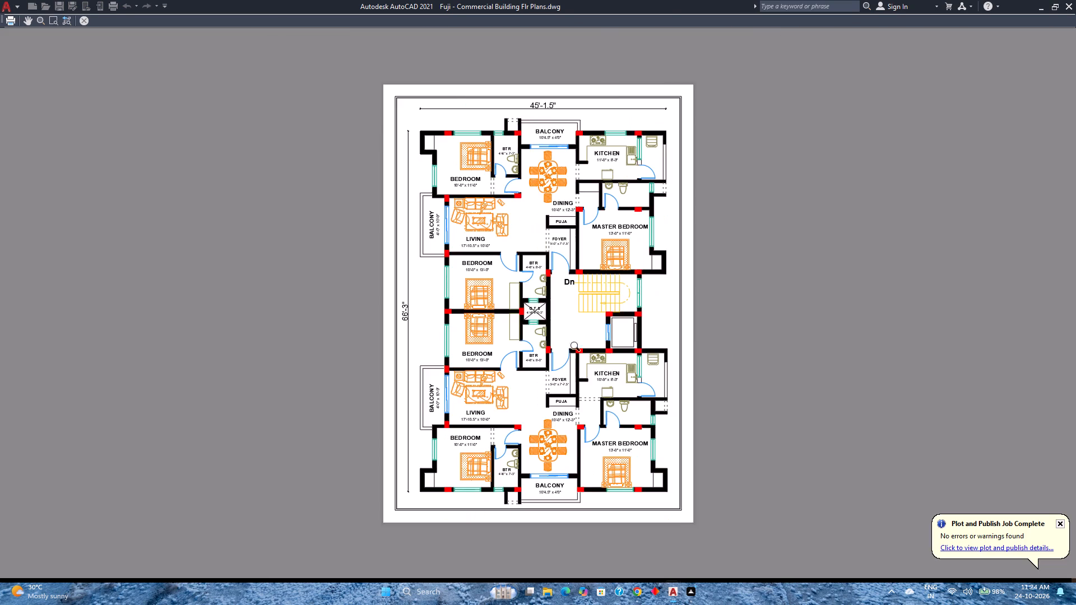
pyautogui.scroll(2, 593, 355)
pyautogui.moveTo(593, 358); pyautogui.dragTo(546, 391, button='middle')
pyautogui.scroll(-2, 550, 387)
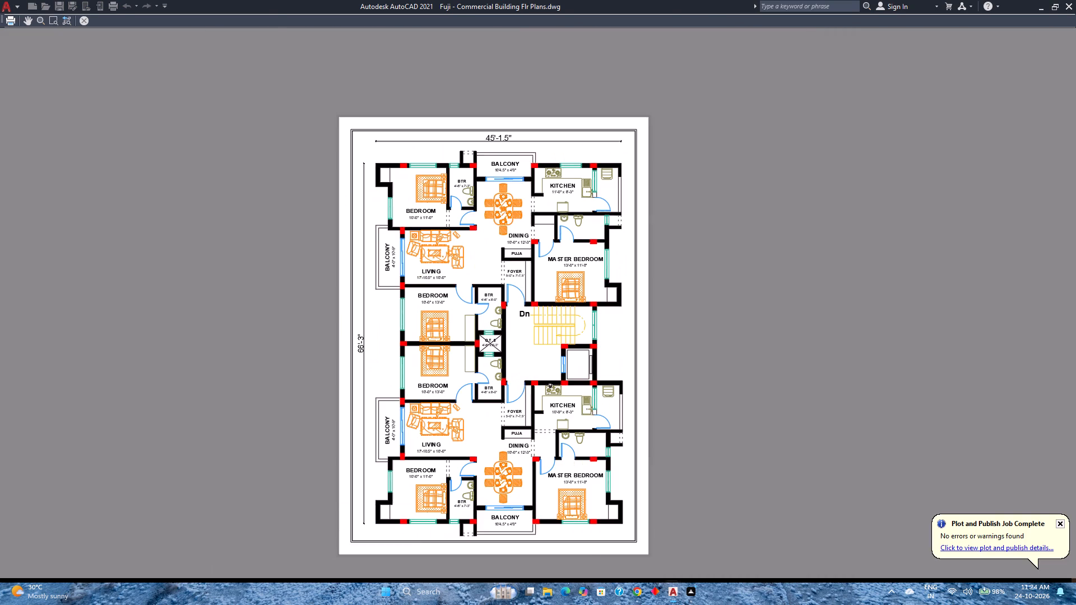
pyautogui.scroll(1, 550, 387)
pyautogui.scroll(-1, 550, 387)
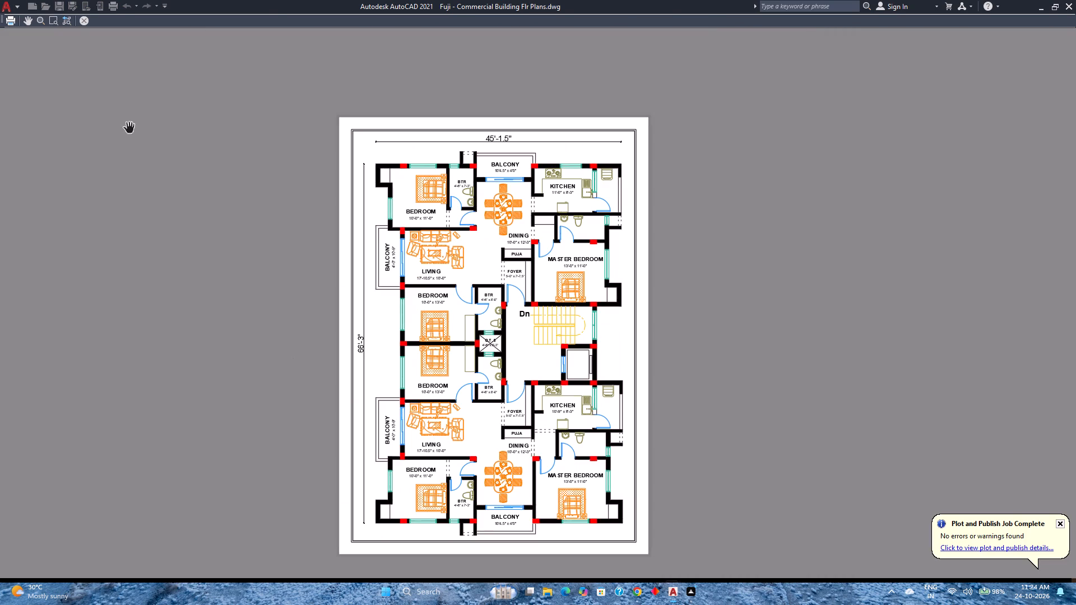
pyautogui.click(87, 26)
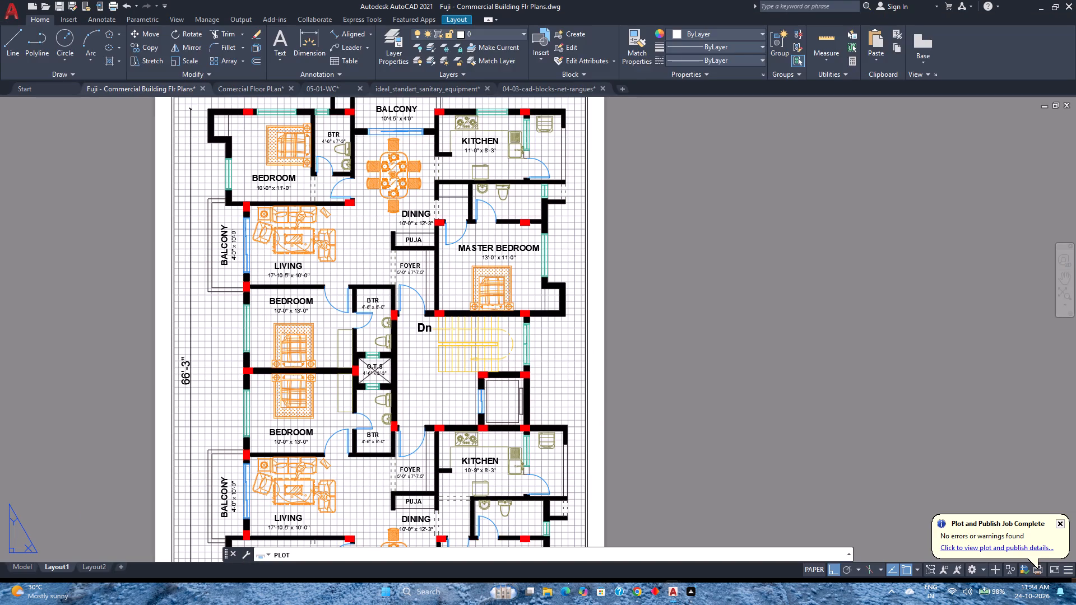
pyautogui.click(658, 430)
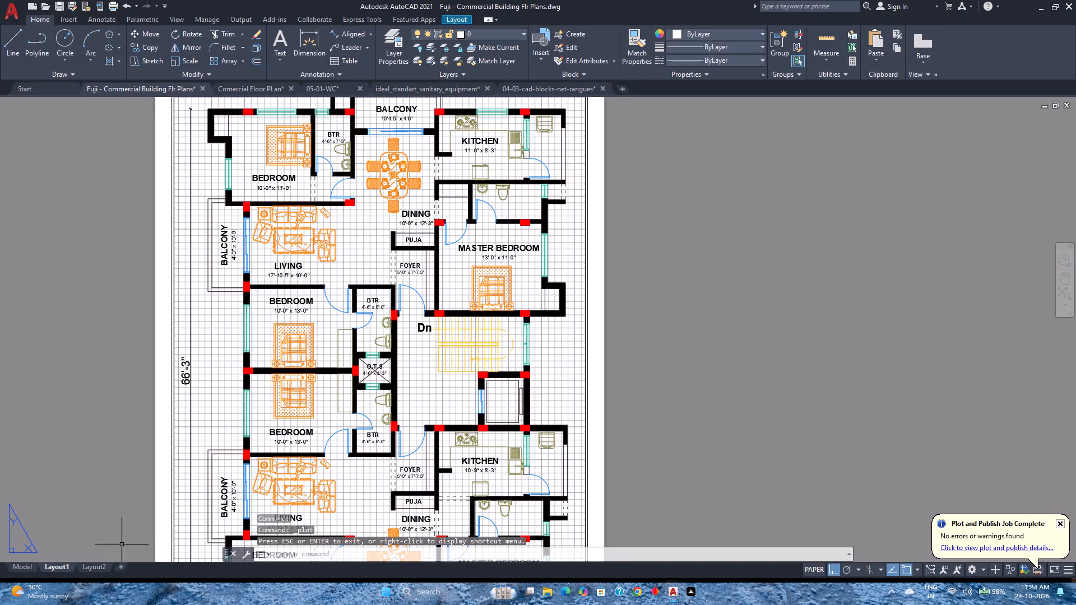
# In model space, change the Walls layer colour to index colour 210.
pyautogui.click(21, 567)
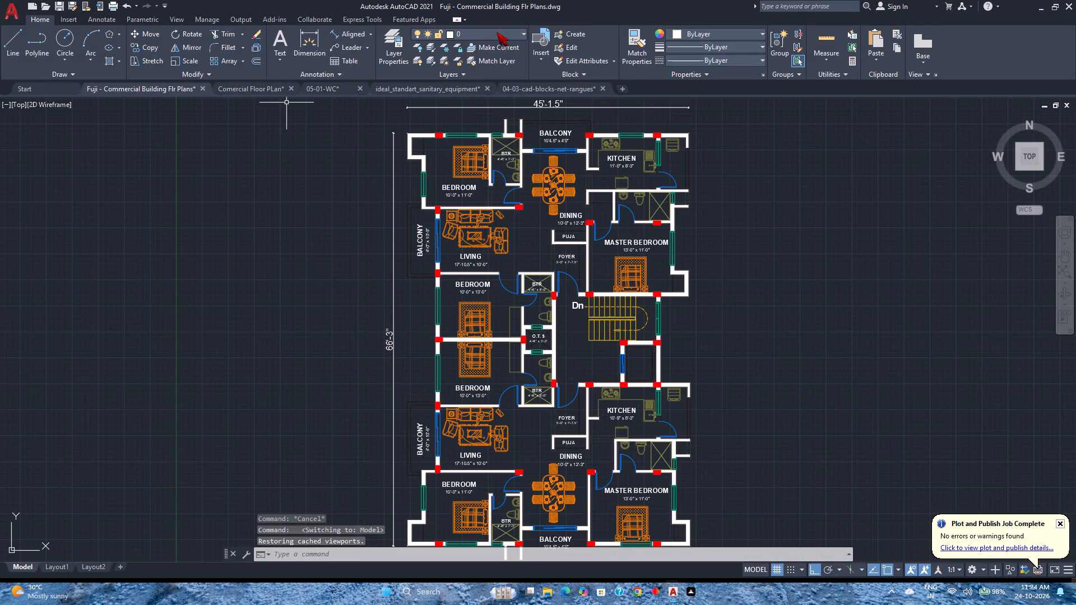
pyautogui.click(497, 32)
pyautogui.click(454, 196)
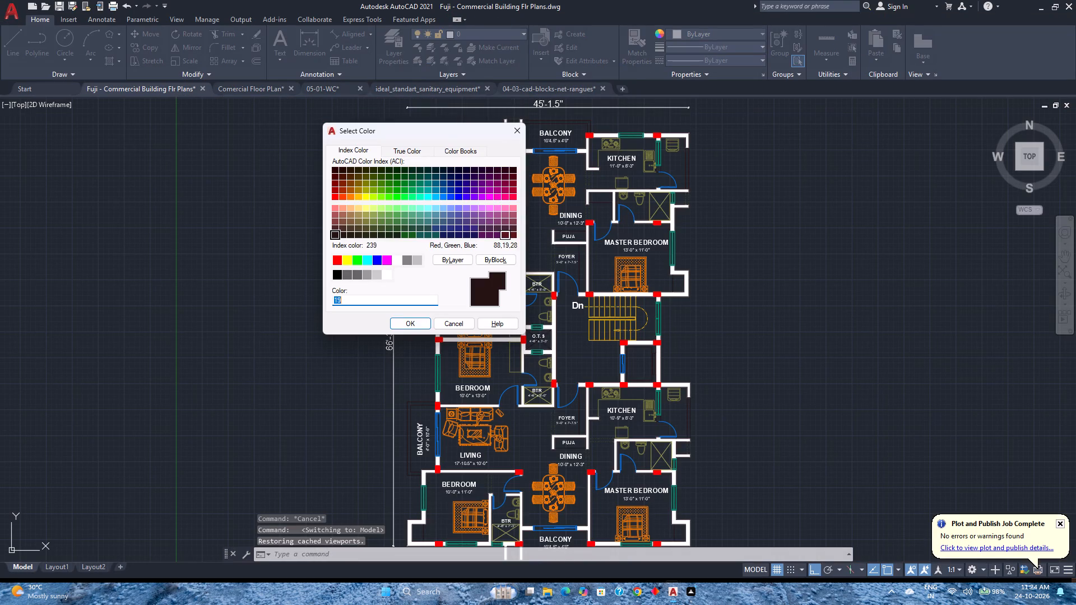
pyautogui.click(499, 199)
pyautogui.click(499, 194)
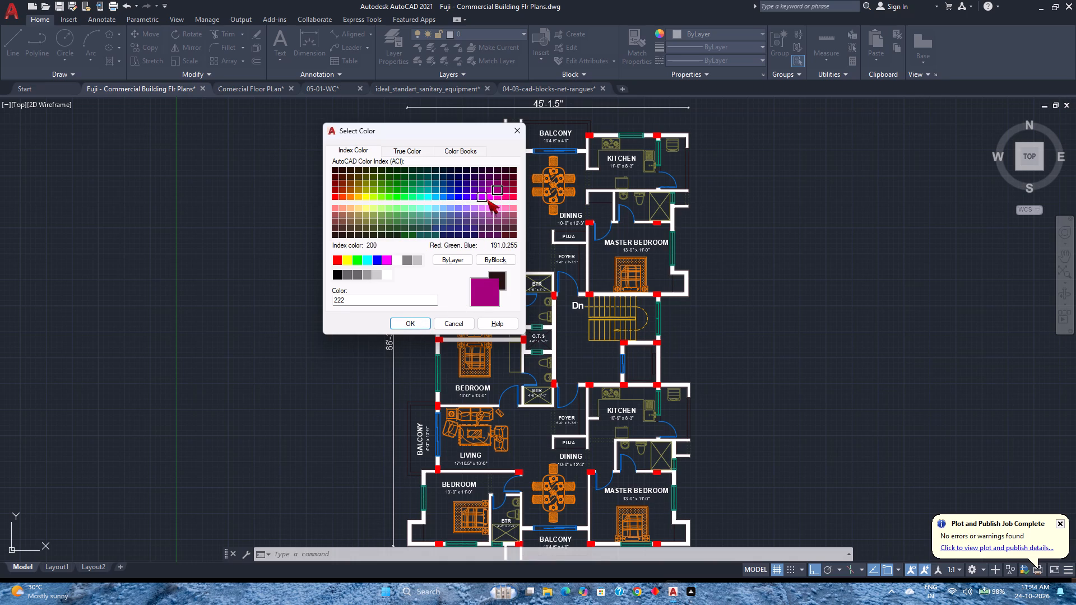
pyautogui.click(492, 199)
pyautogui.click(489, 189)
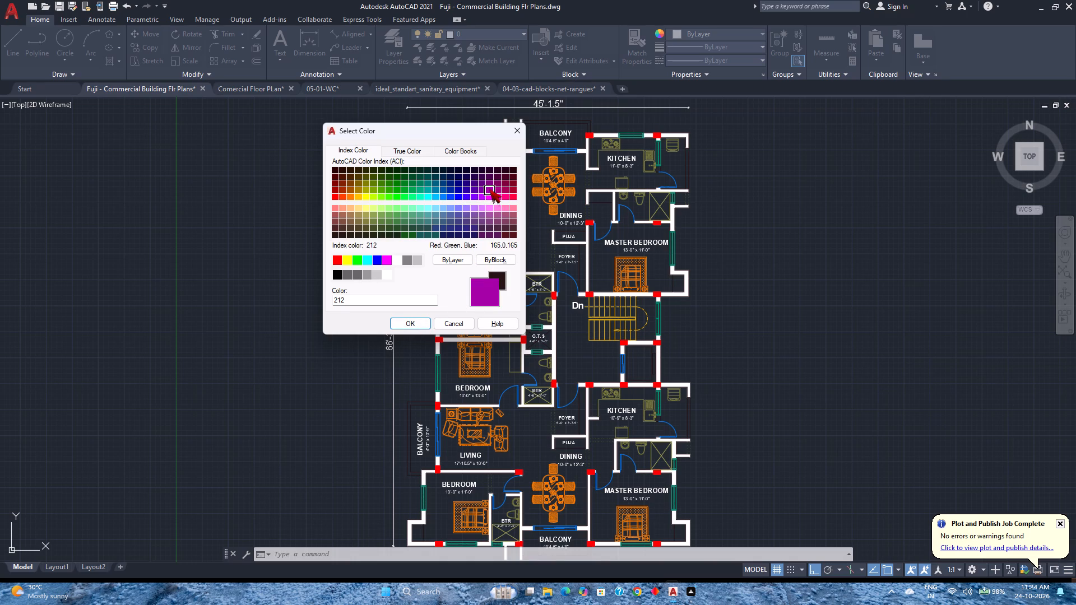
pyautogui.click(489, 197)
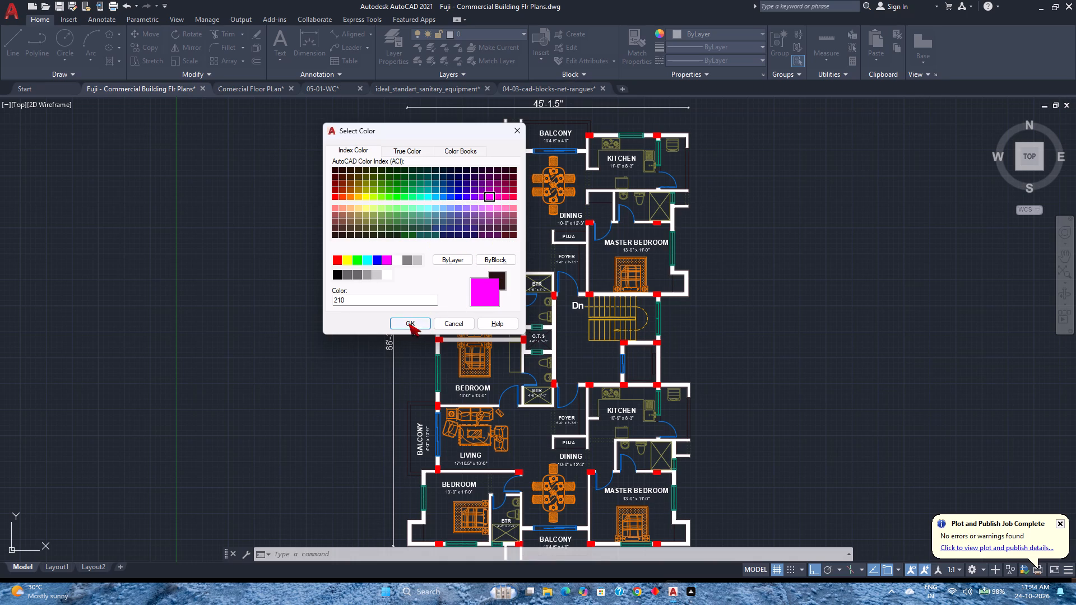
pyautogui.click(409, 323)
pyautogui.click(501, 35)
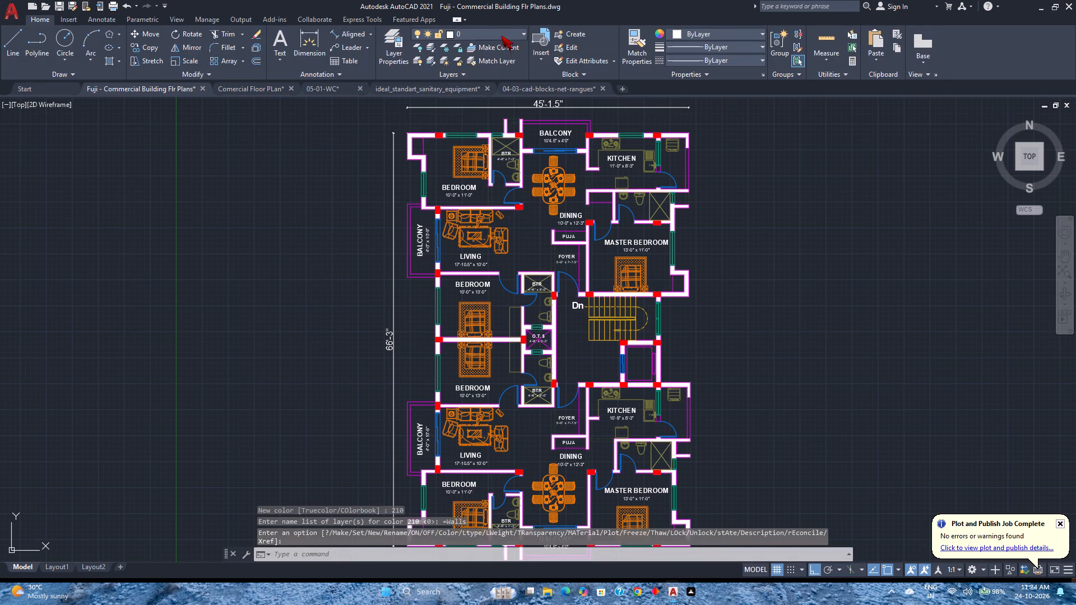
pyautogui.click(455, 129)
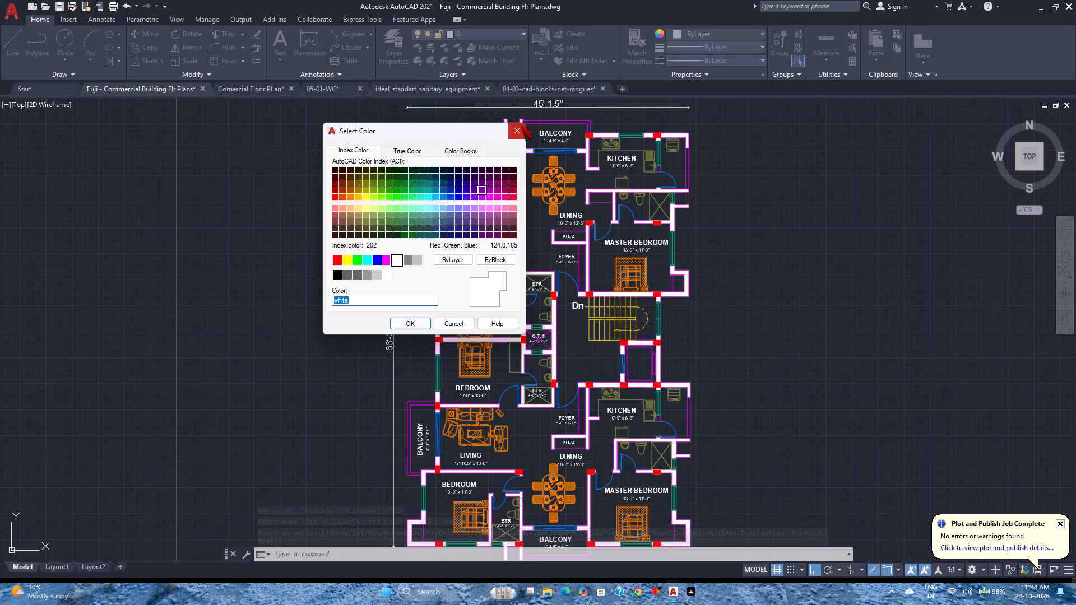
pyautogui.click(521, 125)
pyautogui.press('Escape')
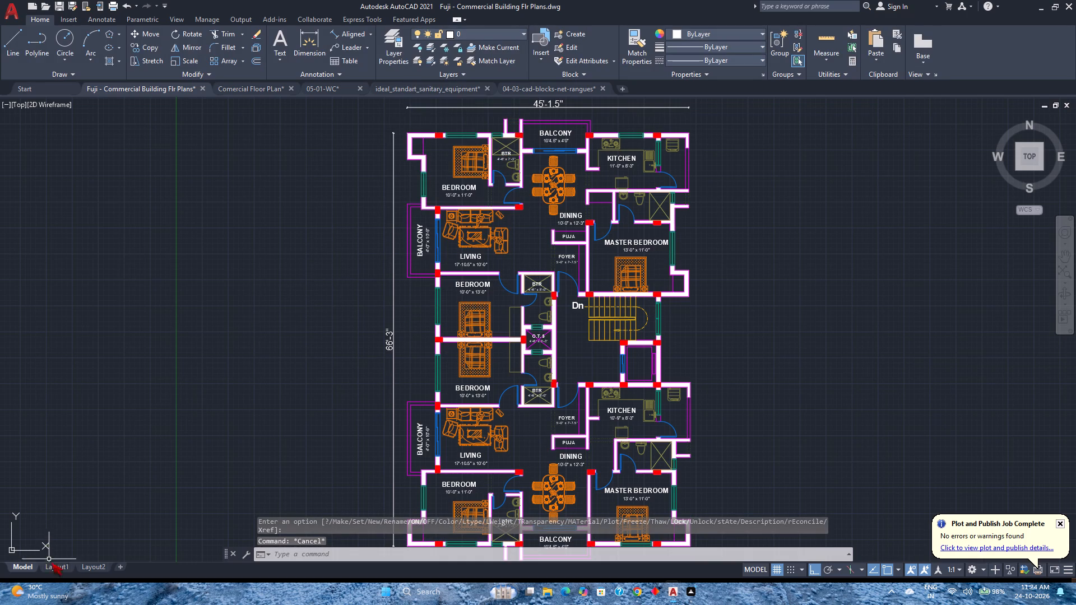
# Preview a single-sheet plot of Layout1 with the plot style table set to Grayscale.ctb.
pyautogui.click(57, 569)
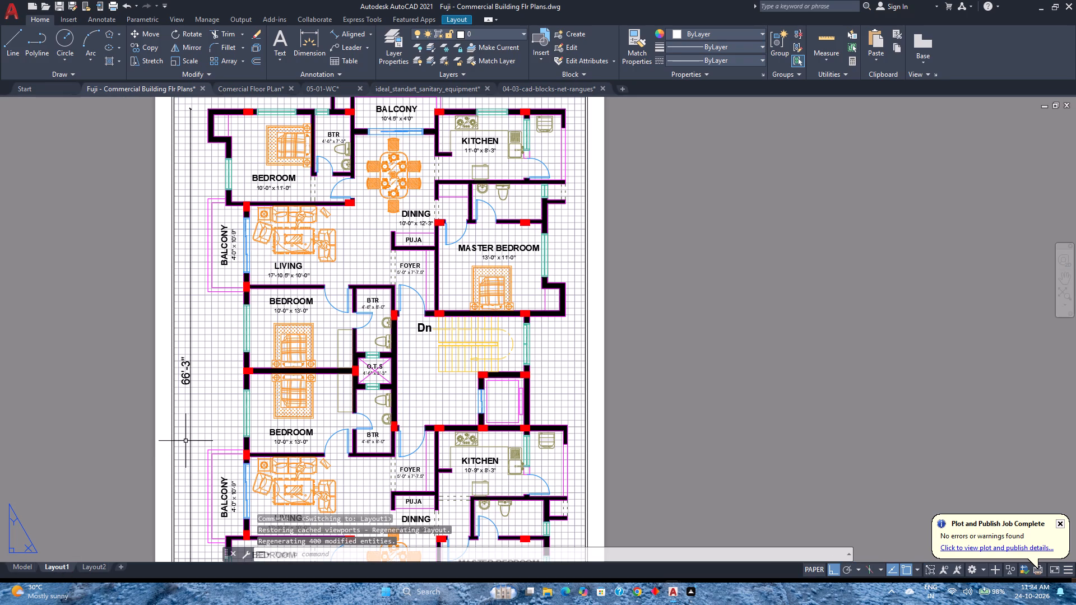
pyautogui.hotkey('ctrl', 'p')
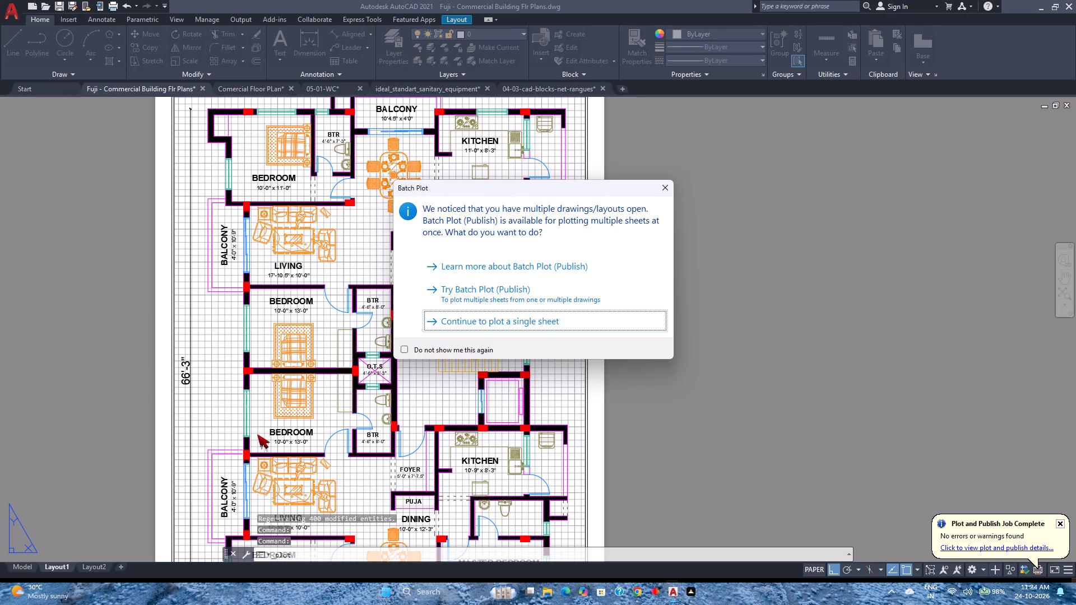
pyautogui.click(519, 327)
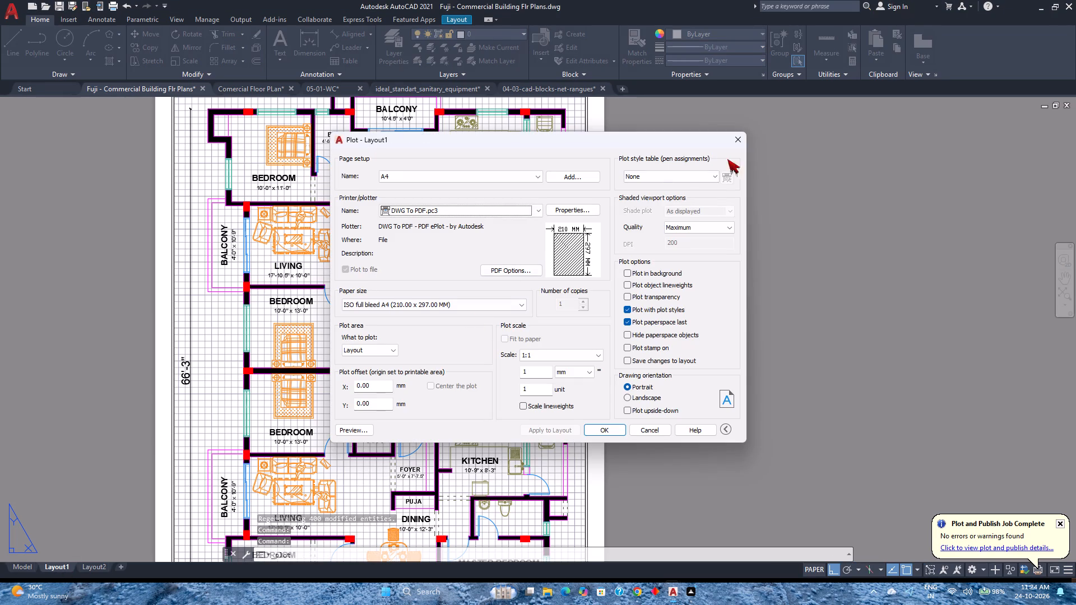
pyautogui.click(662, 178)
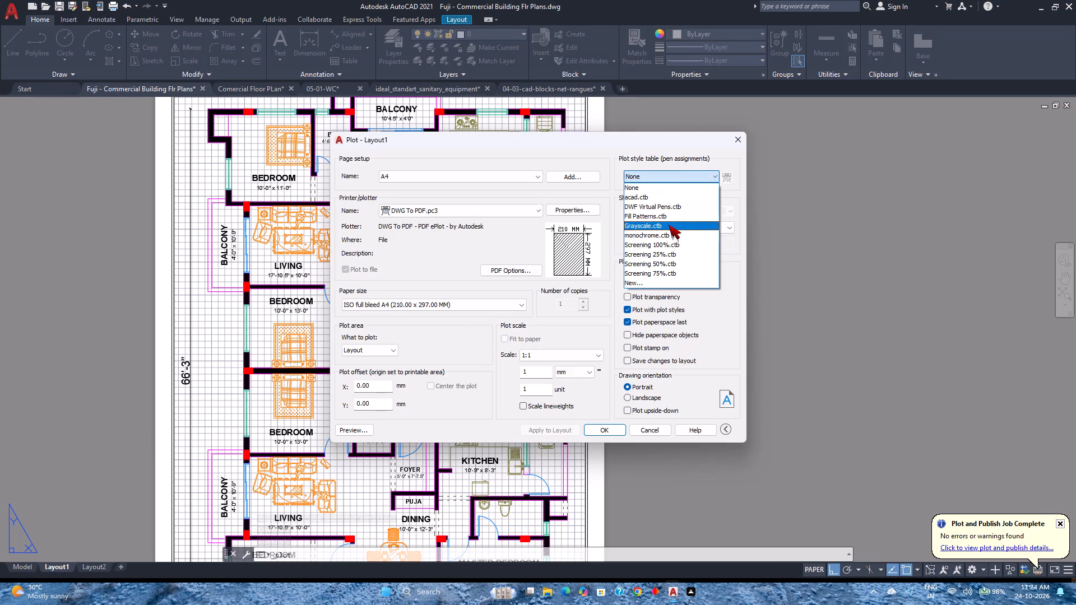
pyautogui.click(669, 225)
pyautogui.click(352, 431)
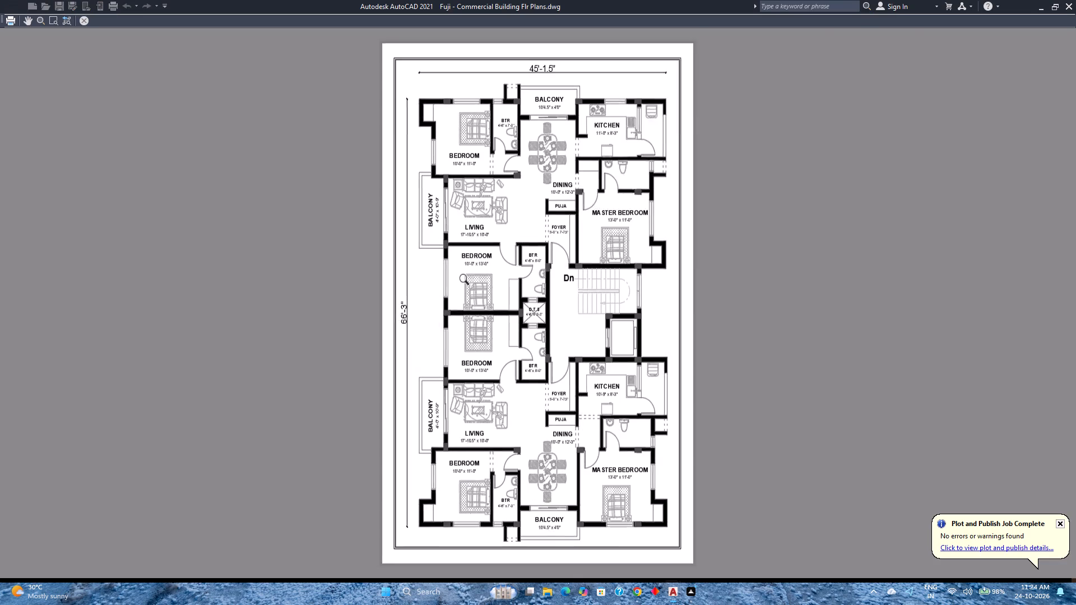
# Inspect the wall and column shading around the dining and master bedroom in the grayscale preview, and cancel the plot.
pyautogui.scroll(3, 468, 333)
pyautogui.scroll(-3, 468, 333)
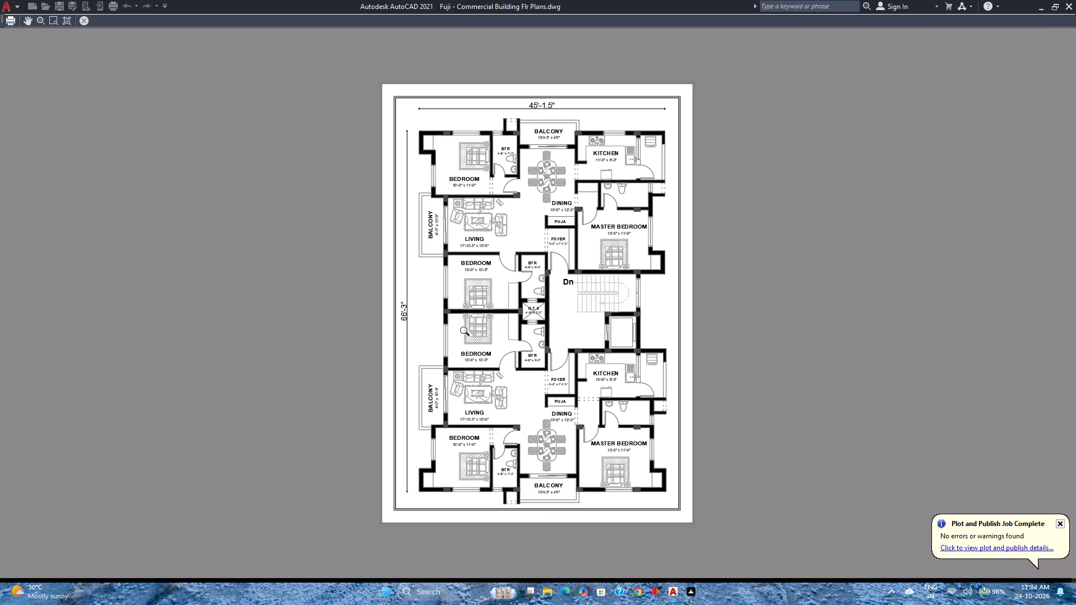
pyautogui.scroll(6, 616, 422)
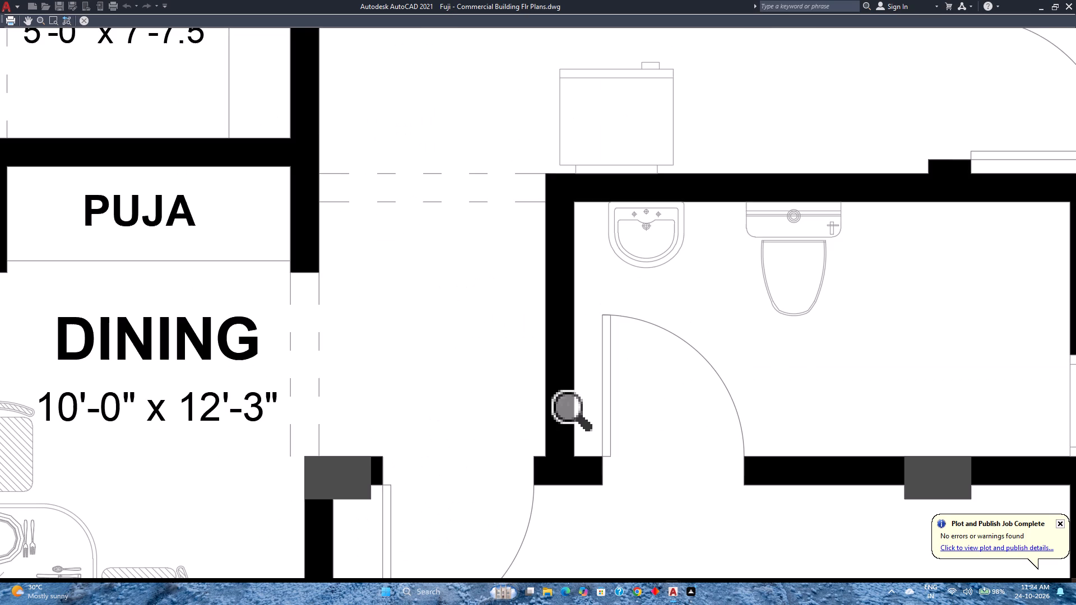
pyautogui.scroll(1, 584, 419)
pyautogui.scroll(-6, 584, 419)
pyautogui.moveTo(583, 425); pyautogui.dragTo(582, 425, button='middle')
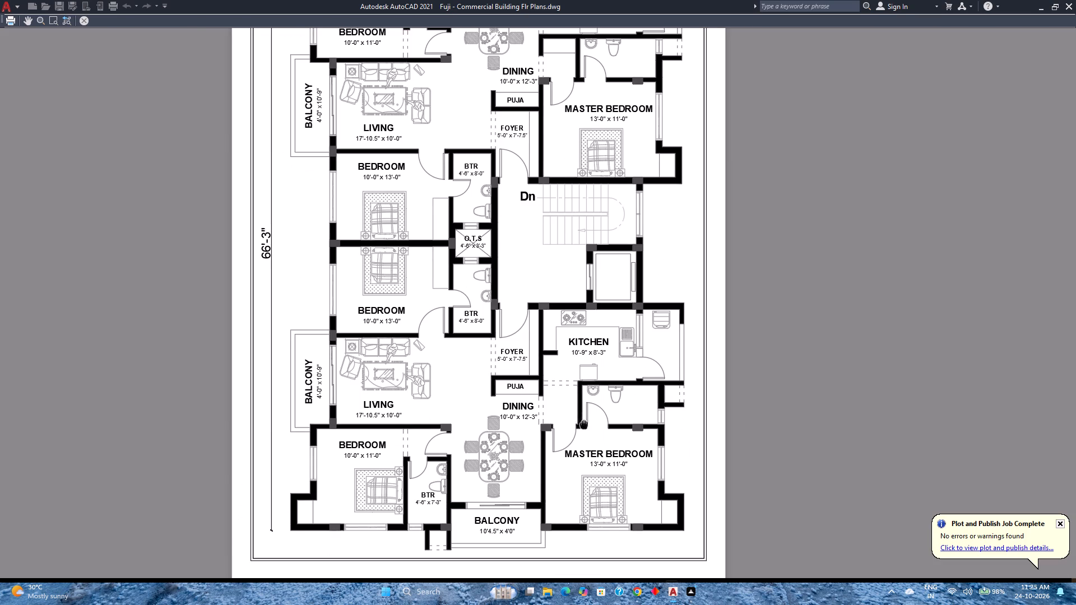
pyautogui.moveTo(582, 425); pyautogui.dragTo(541, 379, button='middle')
pyautogui.middleClick(541, 379)
pyautogui.scroll(3, 512, 393)
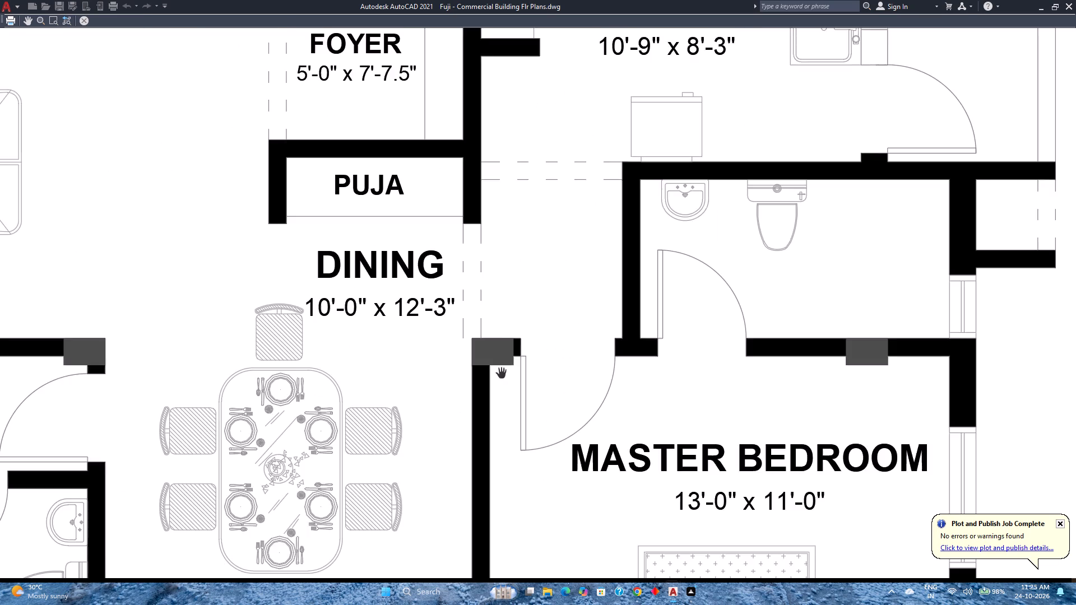
pyautogui.scroll(7, 503, 361)
pyautogui.scroll(-6, 512, 379)
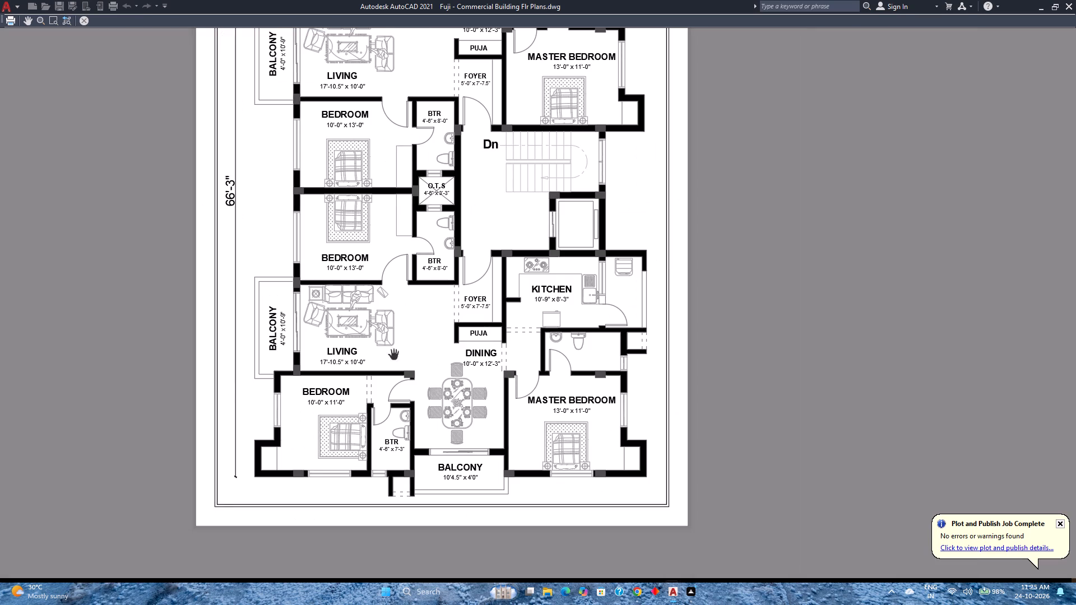
pyautogui.click(87, 21)
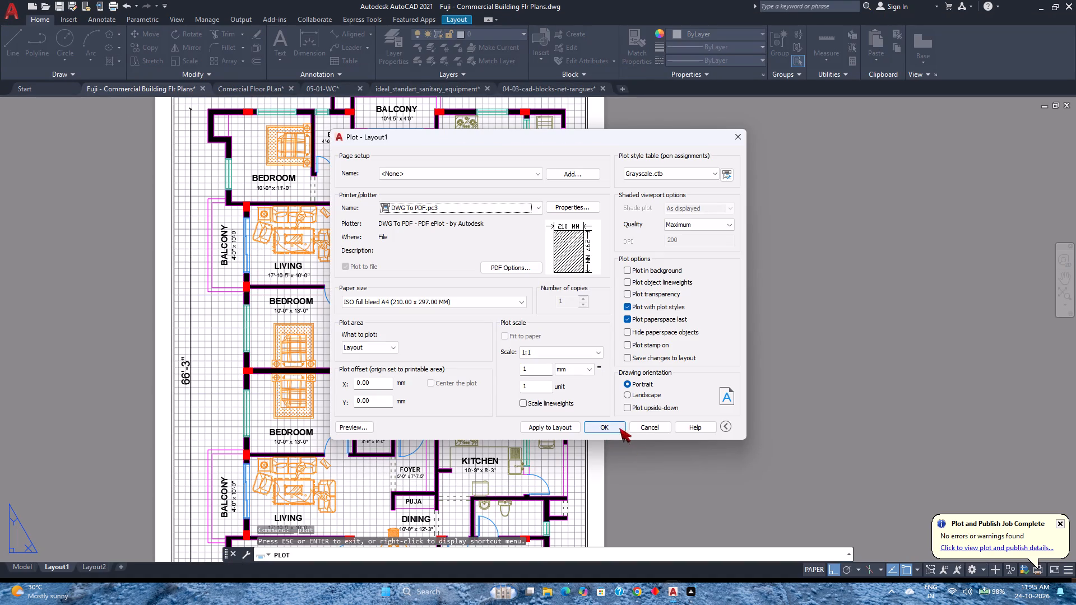
pyautogui.click(646, 428)
# In model space, select all objects similar to a Walls layer line and bring them to the front of the draw order.
pyautogui.scroll(3, 449, 450)
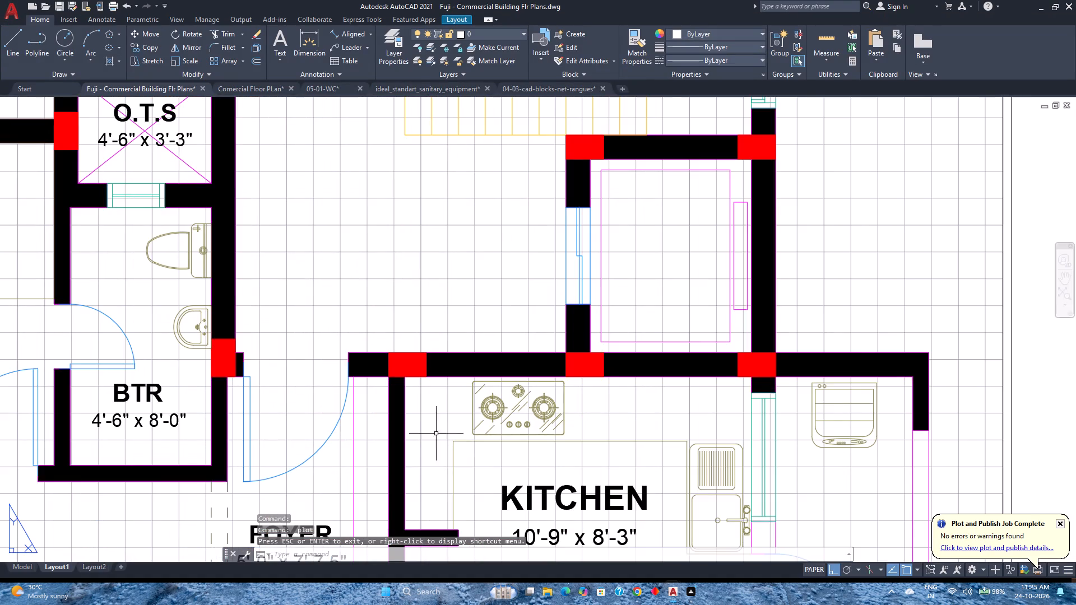
pyautogui.scroll(2, 405, 394)
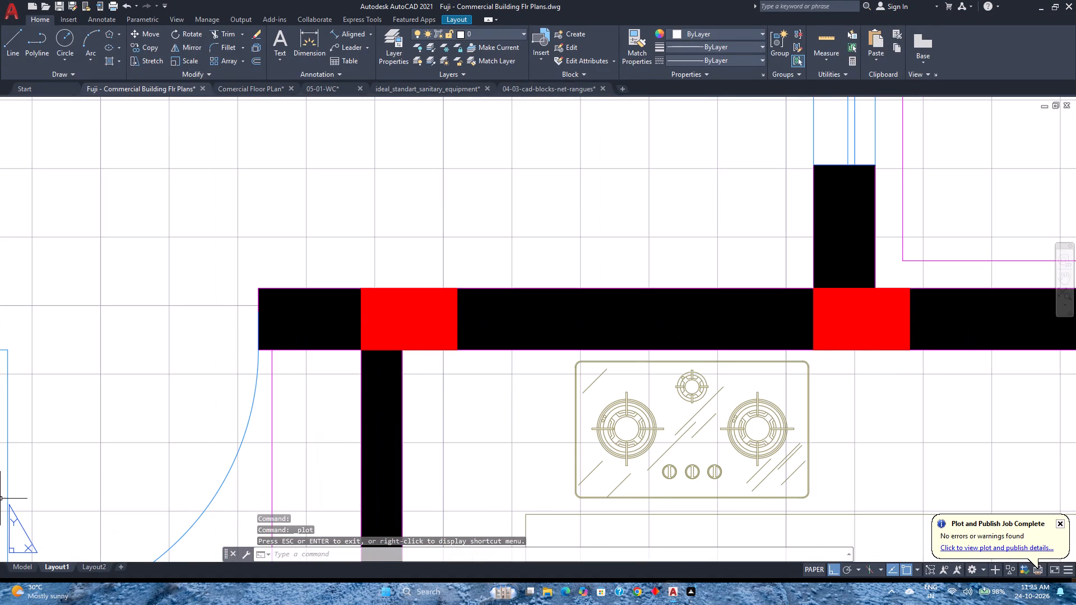
pyautogui.click(22, 567)
pyautogui.scroll(4, 577, 387)
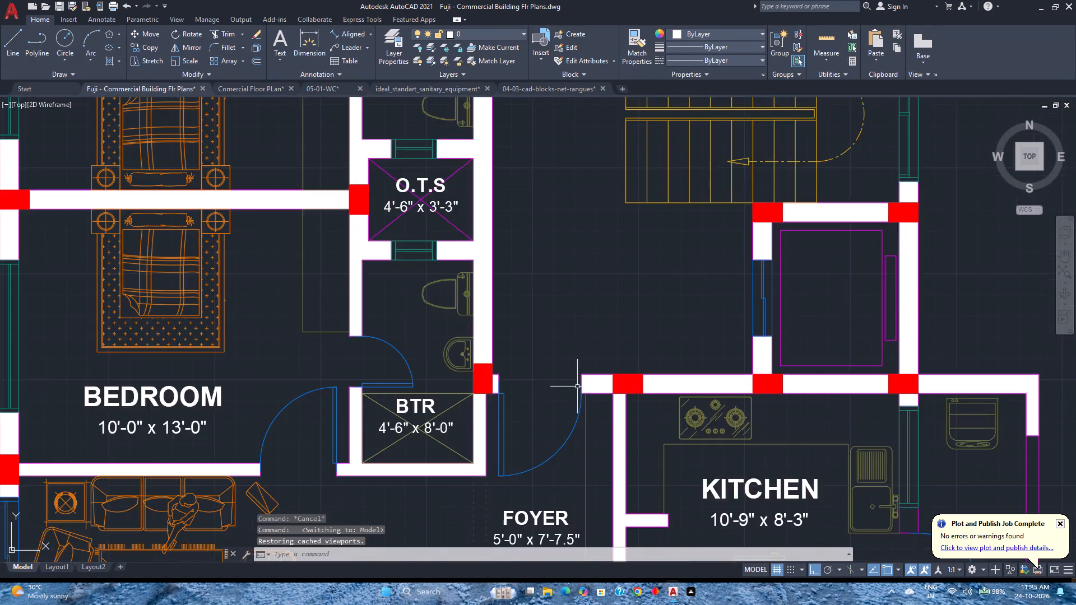
pyautogui.scroll(3, 582, 389)
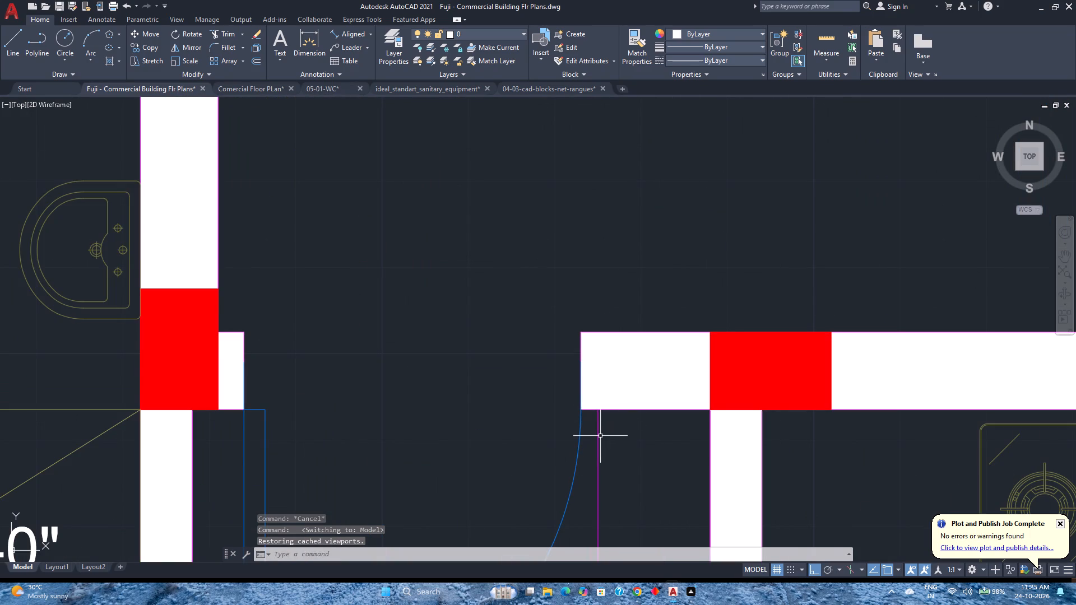
pyautogui.click(599, 436)
pyautogui.rightClick(599, 436)
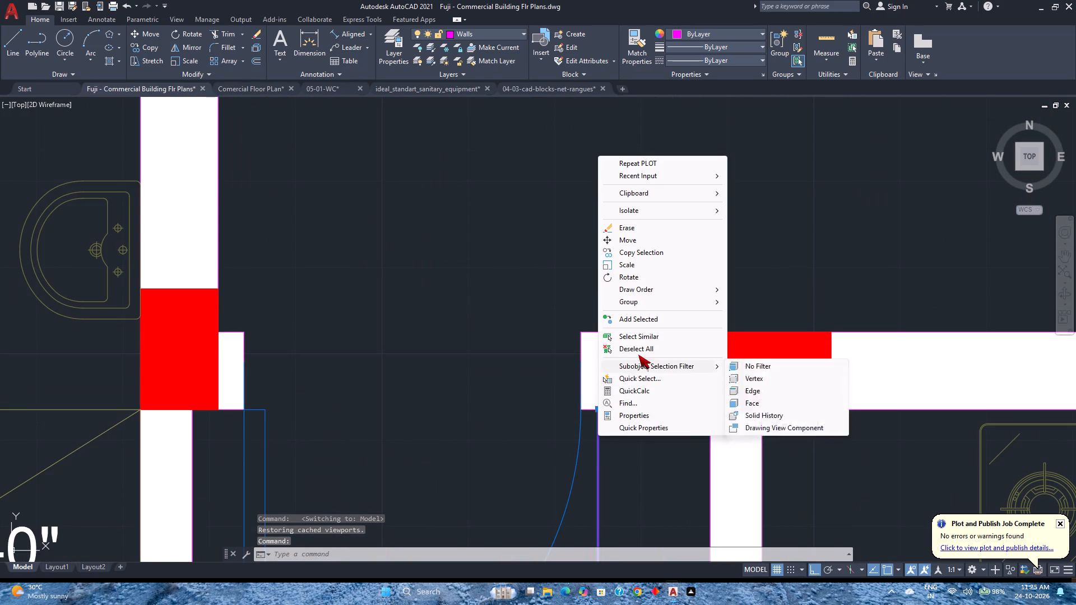
pyautogui.click(638, 340)
pyautogui.scroll(-5, 637, 340)
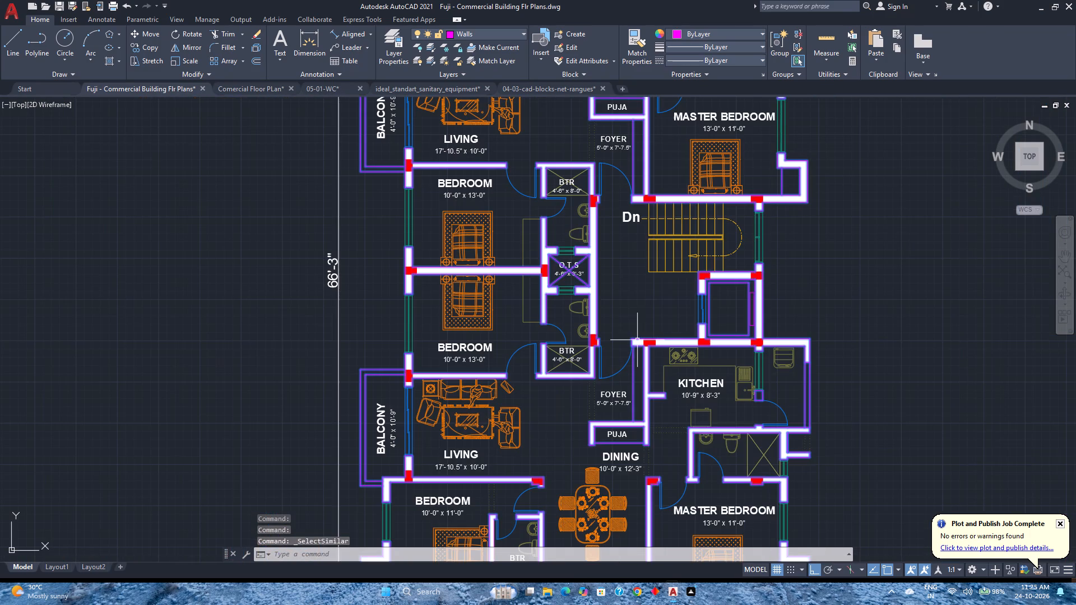
pyautogui.rightClick(636, 319)
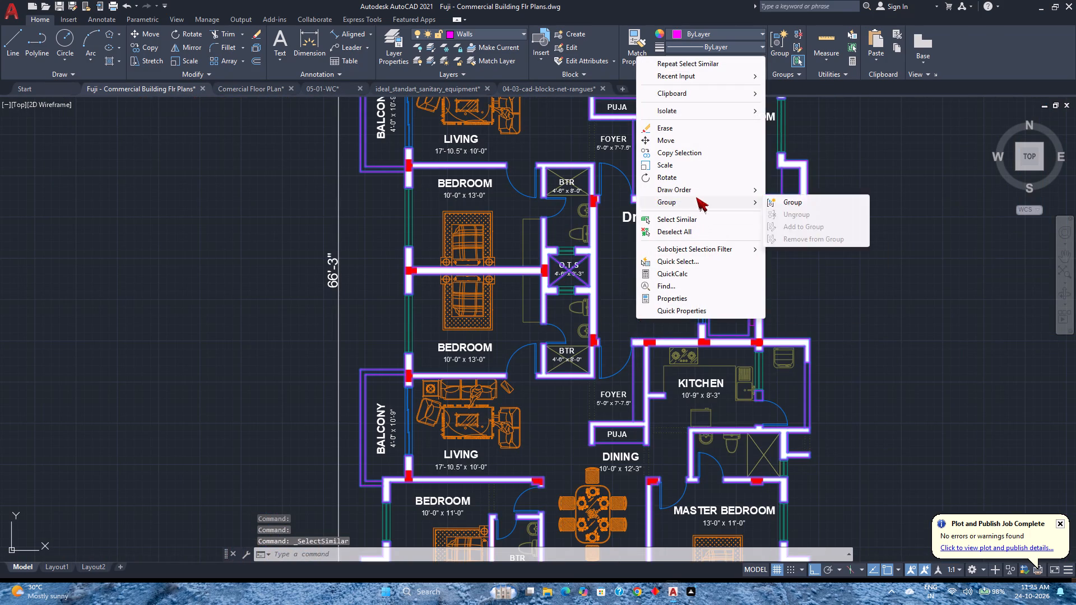
pyautogui.click(779, 187)
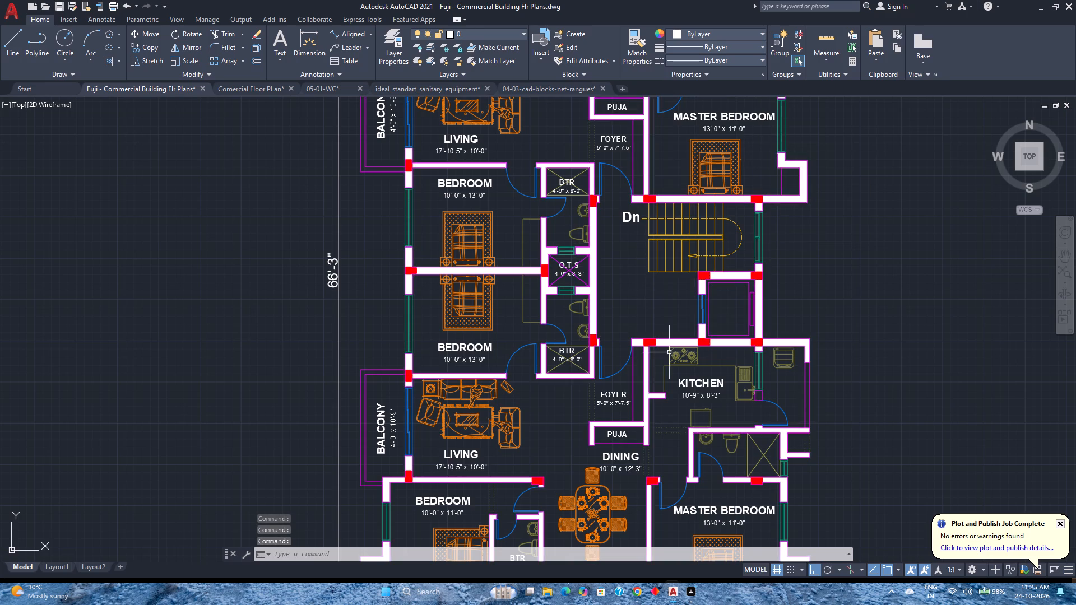
# Check the wall outlines around the kitchen and foyer, and save the drawing.
pyautogui.scroll(6, 660, 354)
pyautogui.scroll(-4, 637, 333)
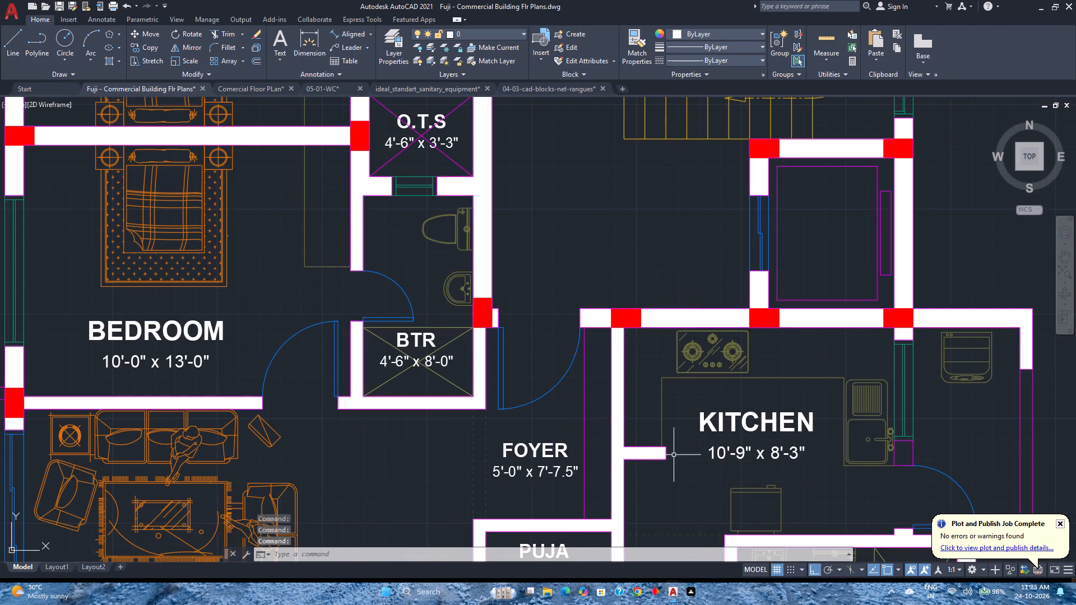
pyautogui.scroll(2, 667, 469)
pyautogui.scroll(-3, 667, 469)
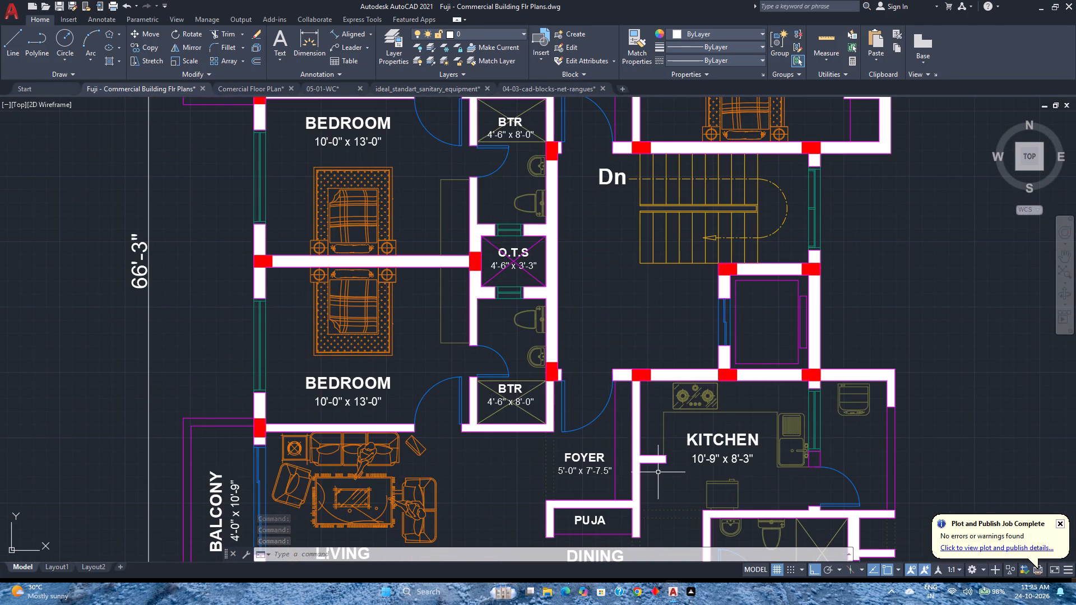
pyautogui.hotkey('ctrl', 's')
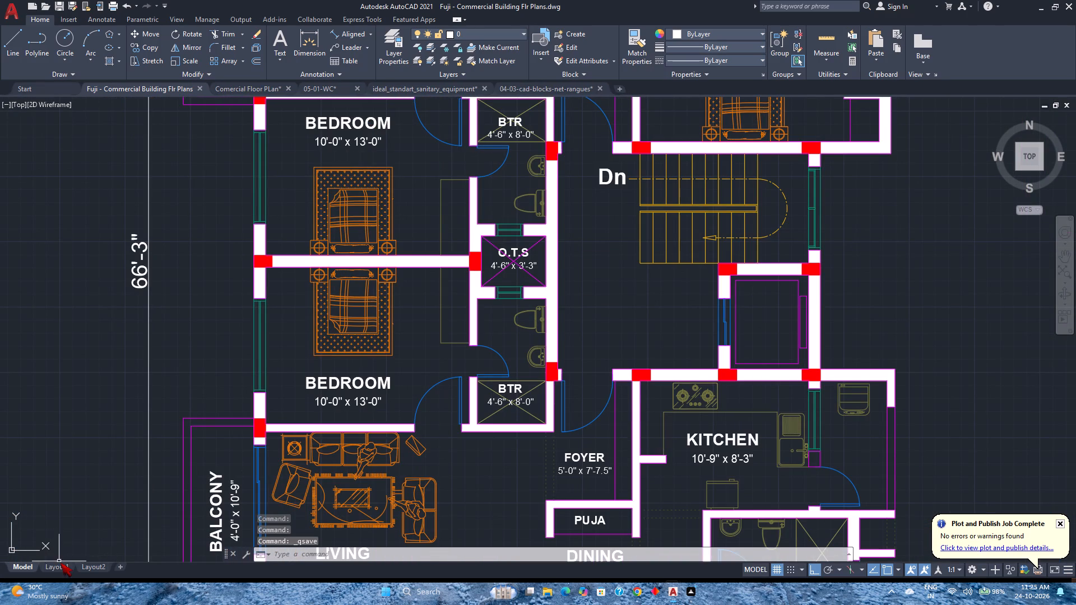
# Examine the walls and columns in Layout1 up close around the dining and master bedroom, ending with the full sheet in view.
pyautogui.click(66, 566)
pyautogui.scroll(-2, 443, 363)
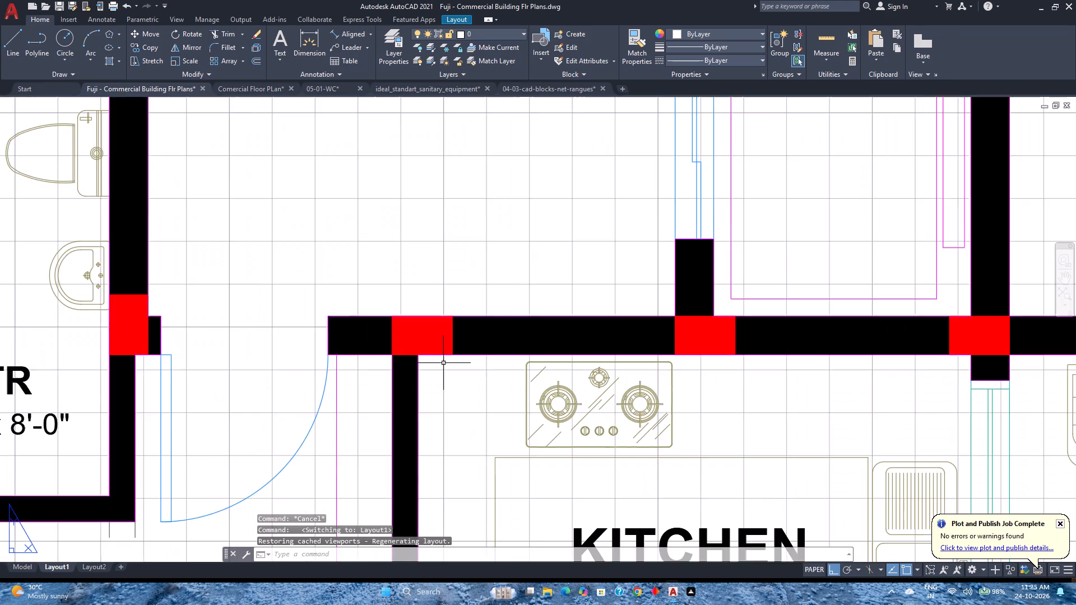
pyautogui.scroll(-2, 443, 363)
pyautogui.scroll(-1, 456, 472)
pyautogui.moveTo(456, 472); pyautogui.dragTo(445, 429, button='middle')
pyautogui.moveTo(445, 429); pyautogui.dragTo(443, 407, button='middle')
pyautogui.middleClick(443, 399)
pyautogui.middleClick(443, 397)
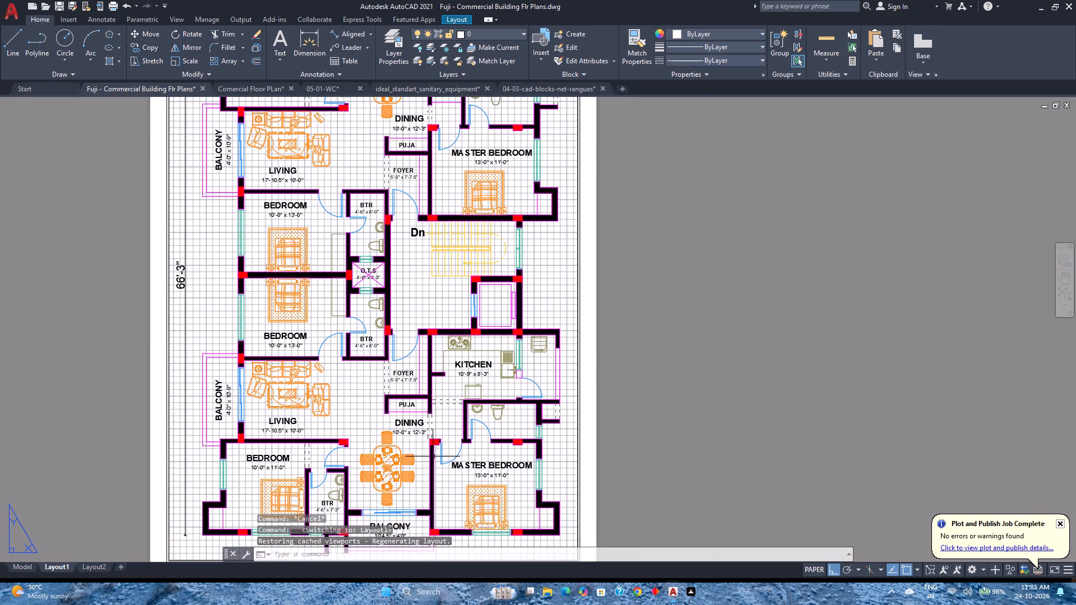
pyautogui.scroll(4, 433, 459)
pyautogui.scroll(4, 446, 380)
pyautogui.scroll(-7, 446, 380)
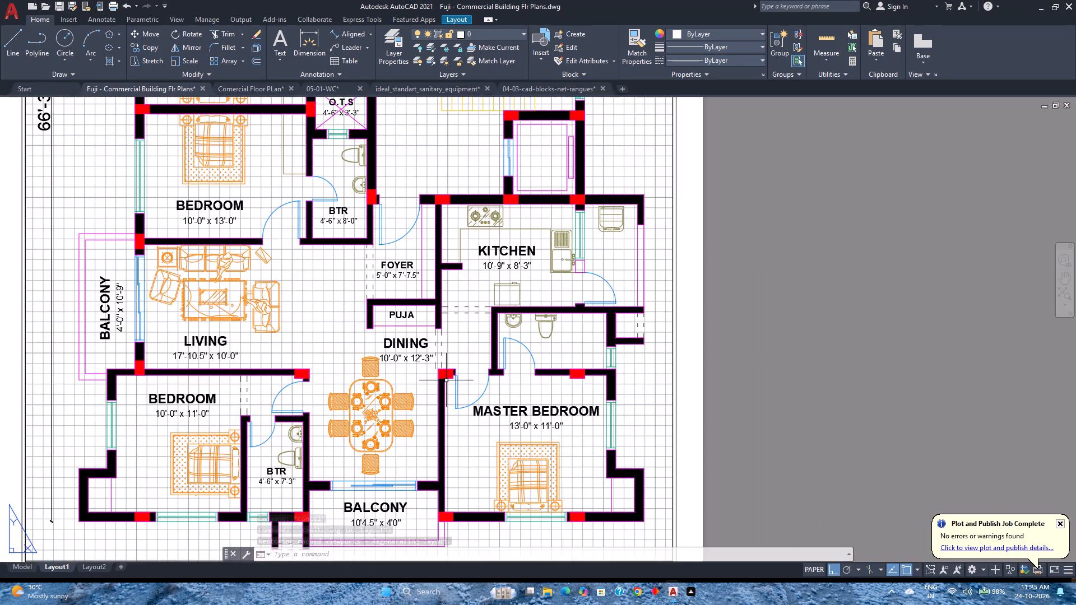
pyautogui.scroll(-2, 446, 380)
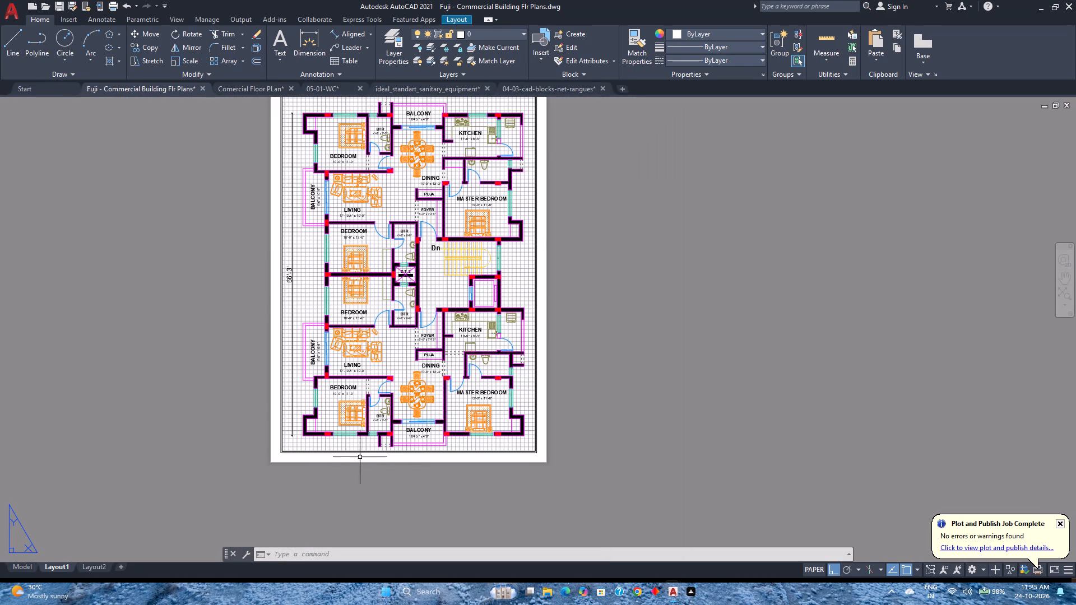
pyautogui.scroll(4, 469, 371)
pyautogui.scroll(2, 328, 436)
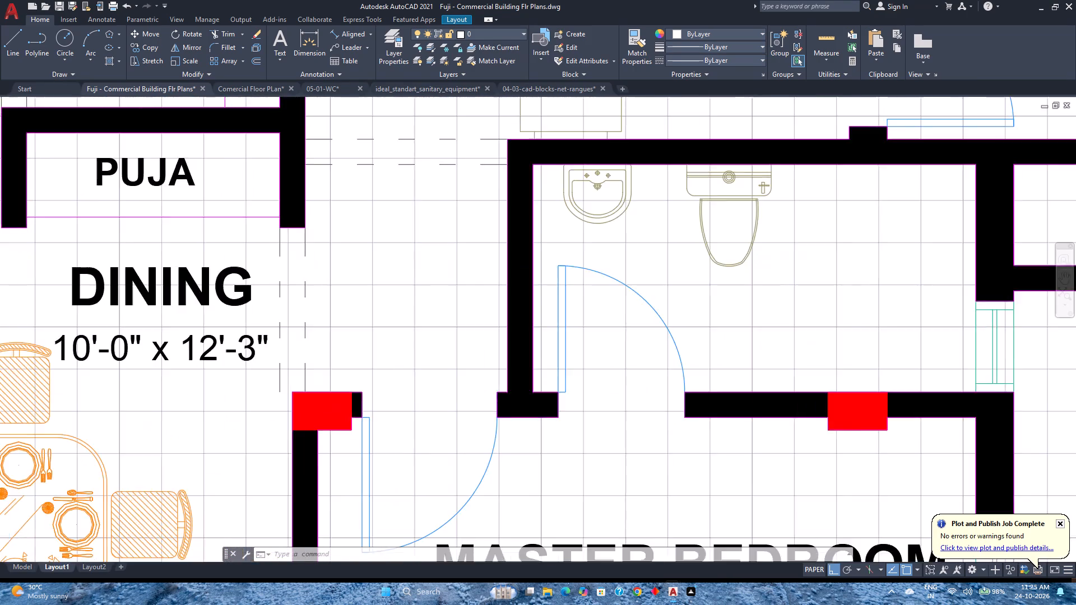
pyautogui.scroll(2, 328, 436)
pyautogui.scroll(-9, 328, 436)
pyautogui.moveTo(328, 435); pyautogui.dragTo(335, 433, button='middle')
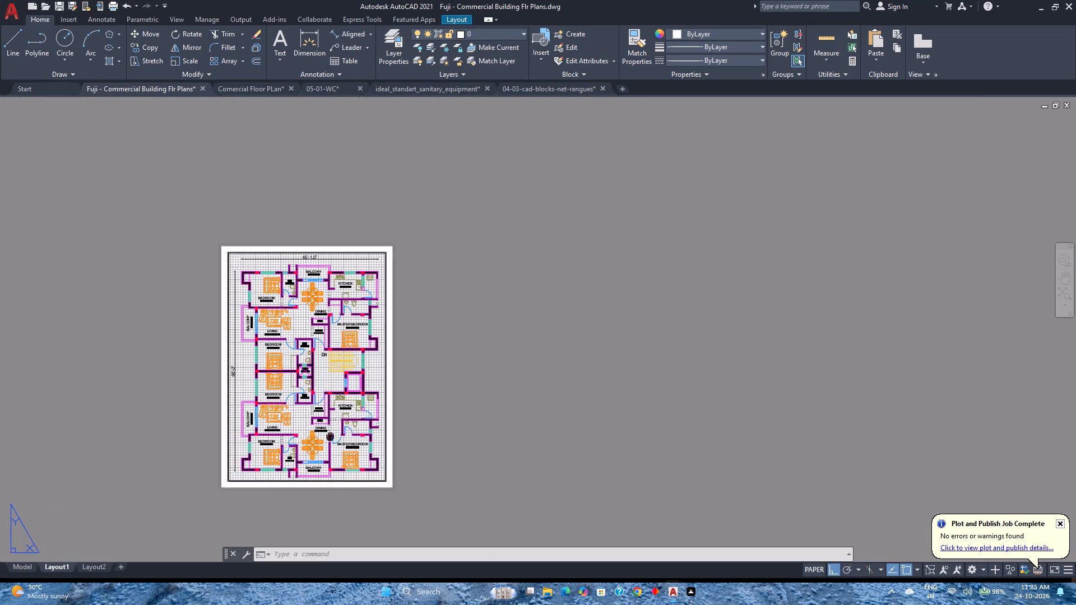
pyautogui.moveTo(335, 433); pyautogui.dragTo(444, 424, button='middle')
pyautogui.middleClick(444, 424)
pyautogui.middleClick(447, 424)
pyautogui.middleClick(447, 424)
pyautogui.moveTo(450, 419); pyautogui.dragTo(386, 407, button='middle')
pyautogui.middleClick(386, 407)
pyautogui.middleClick(386, 407)
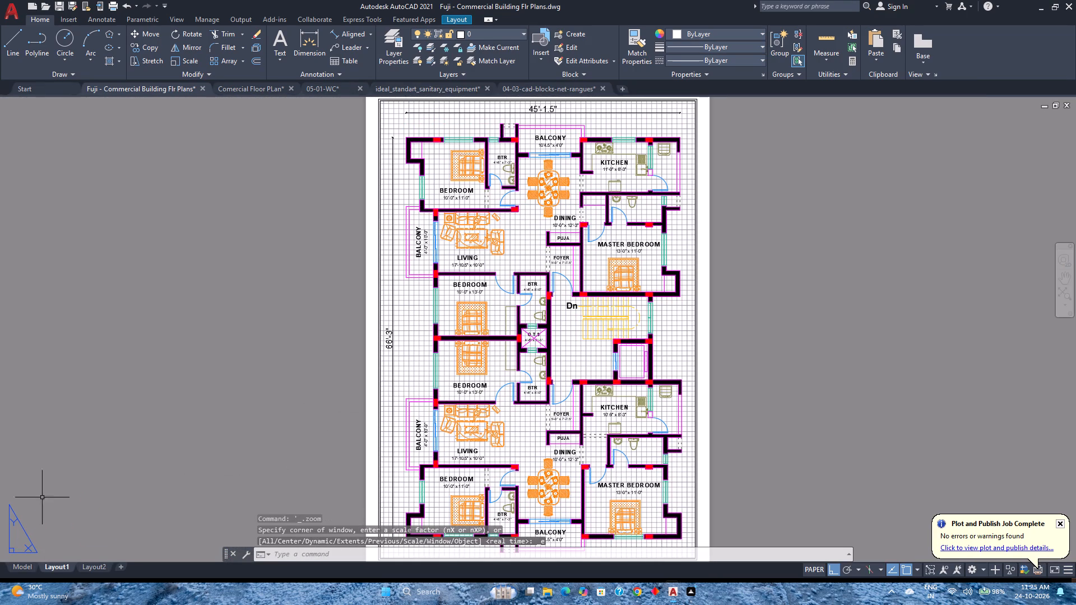
# In model space, change the Hatch layer colour to index colour 200.
pyautogui.click(26, 569)
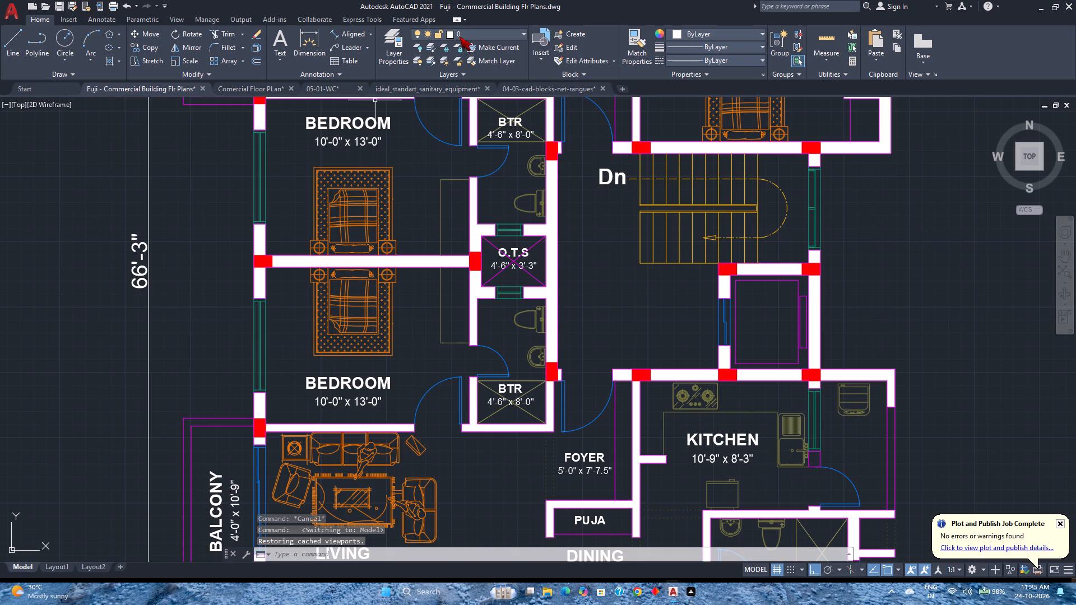
pyautogui.click(460, 36)
pyautogui.click(456, 127)
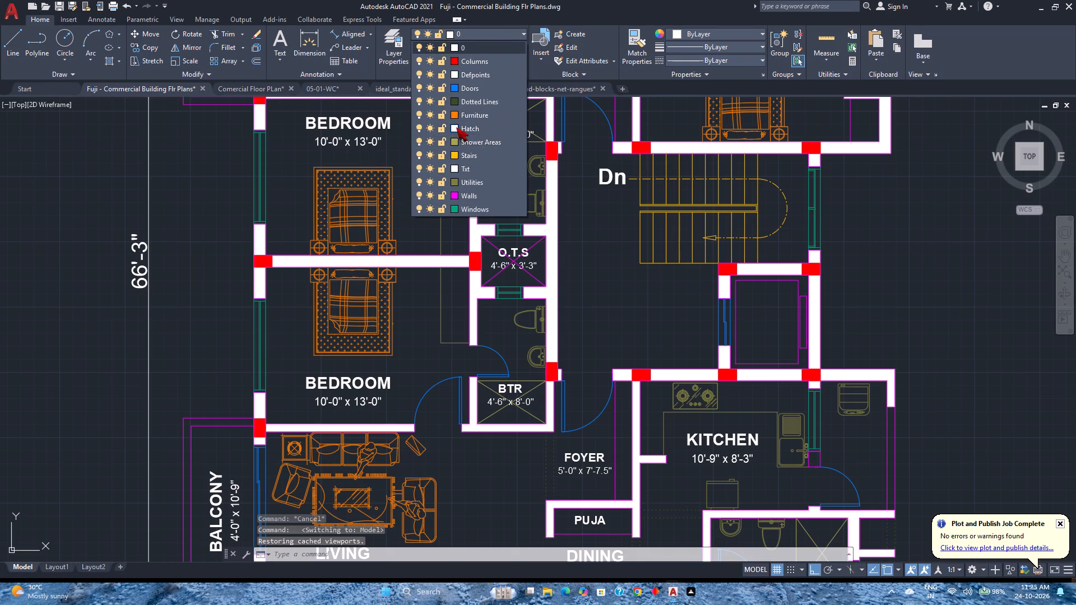
pyautogui.click(486, 196)
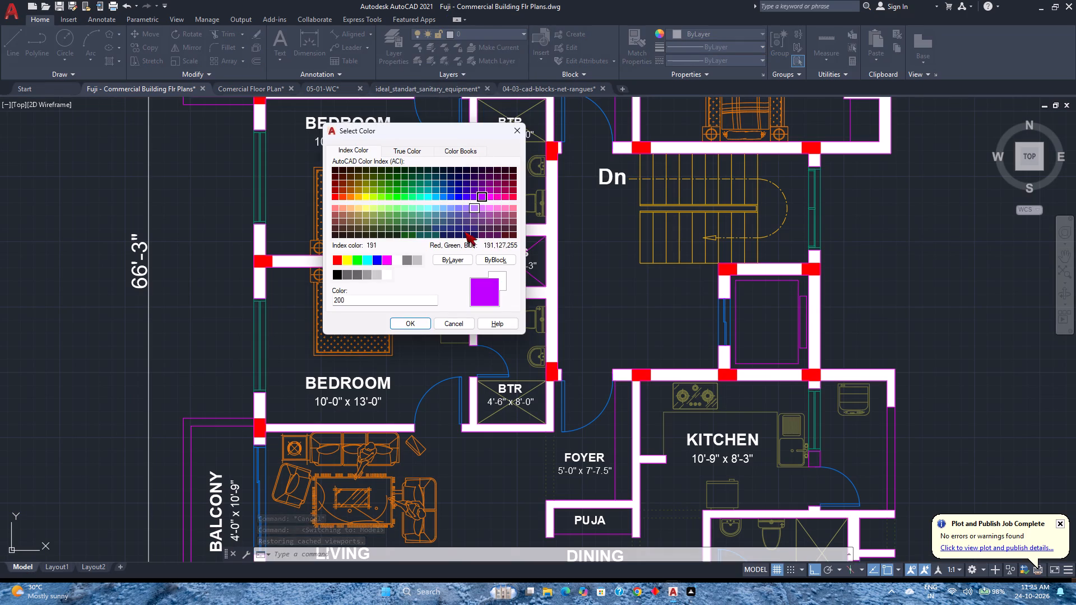
pyautogui.click(409, 323)
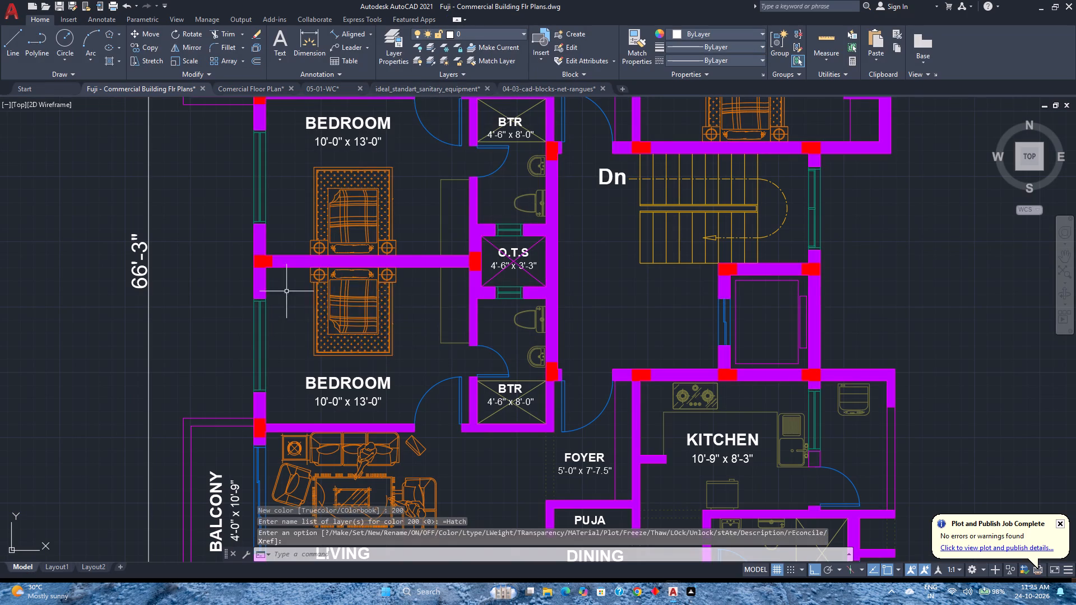
# Switch from model space to the Layout1 sheet.
pyautogui.scroll(-2, 286, 291)
pyautogui.moveTo(527, 307); pyautogui.dragTo(582, 351, button='middle')
pyautogui.middleClick(582, 351)
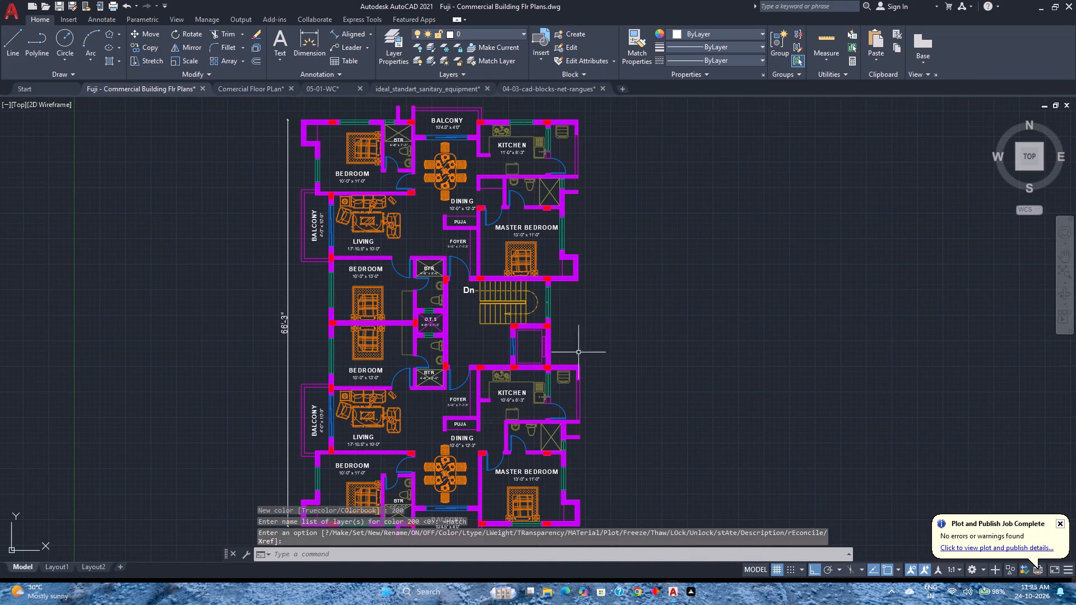
pyautogui.click(64, 569)
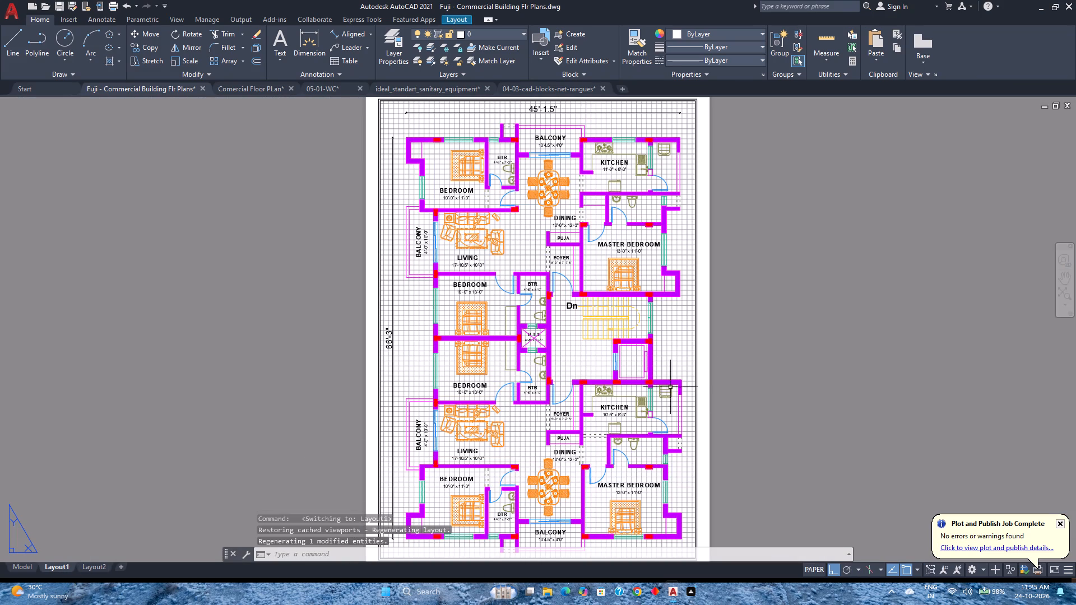
pyautogui.moveTo(731, 382); pyautogui.dragTo(688, 376, button='middle')
pyautogui.middleClick(688, 376)
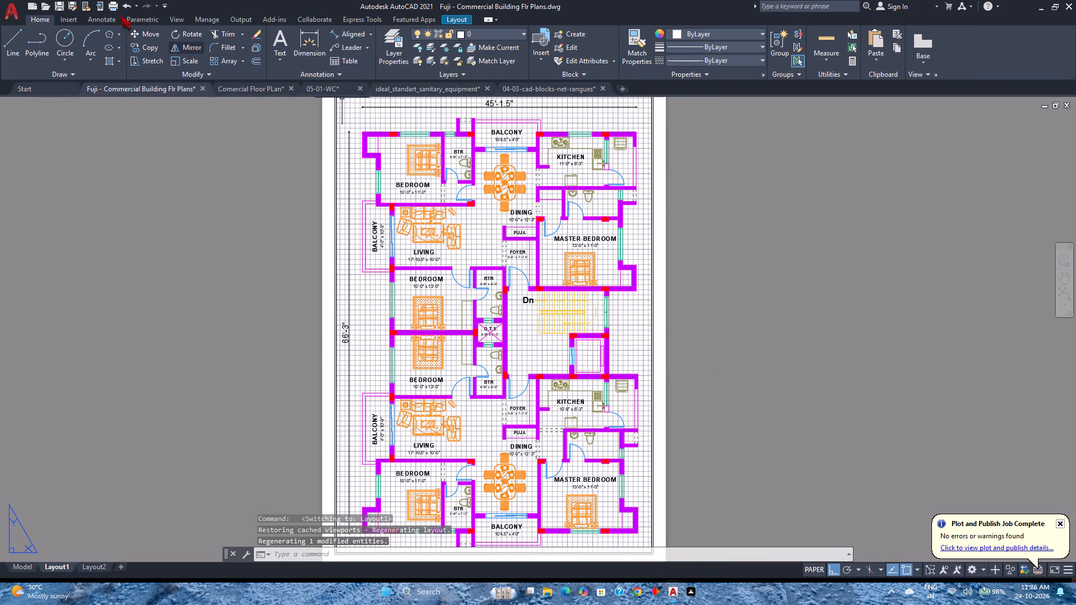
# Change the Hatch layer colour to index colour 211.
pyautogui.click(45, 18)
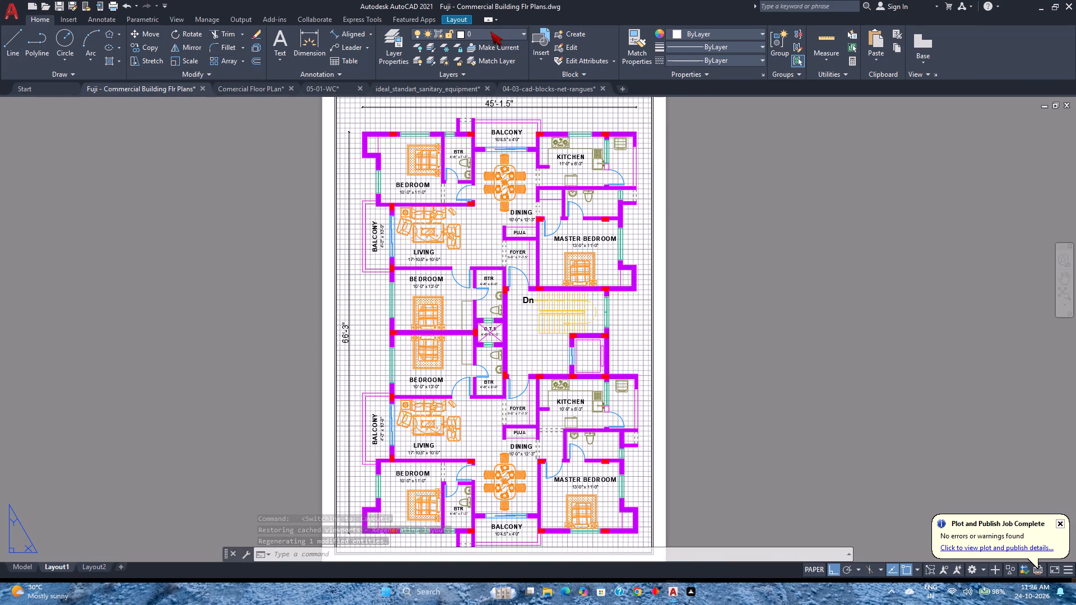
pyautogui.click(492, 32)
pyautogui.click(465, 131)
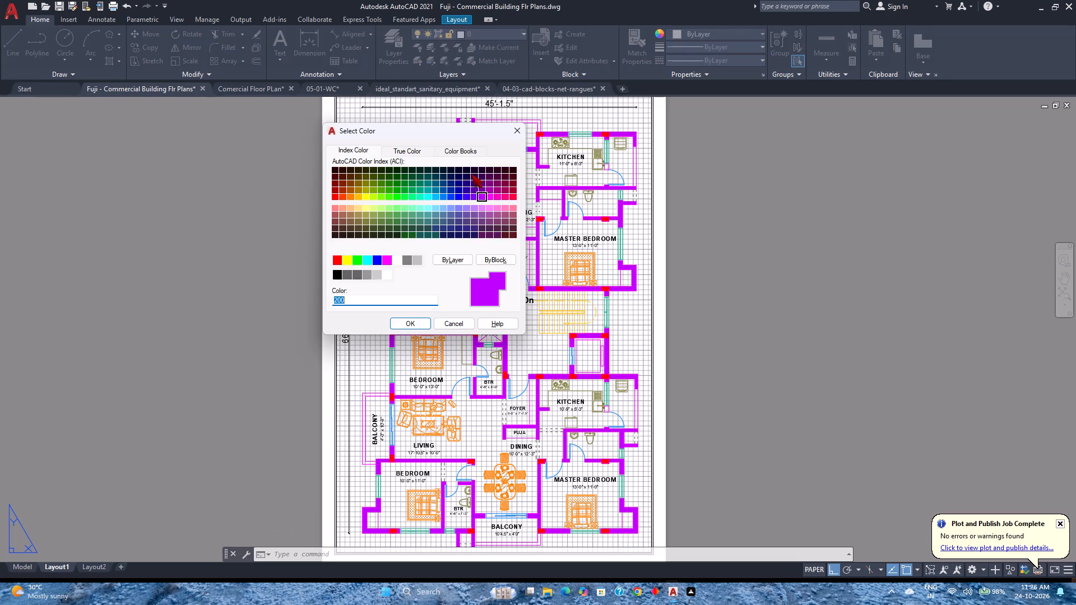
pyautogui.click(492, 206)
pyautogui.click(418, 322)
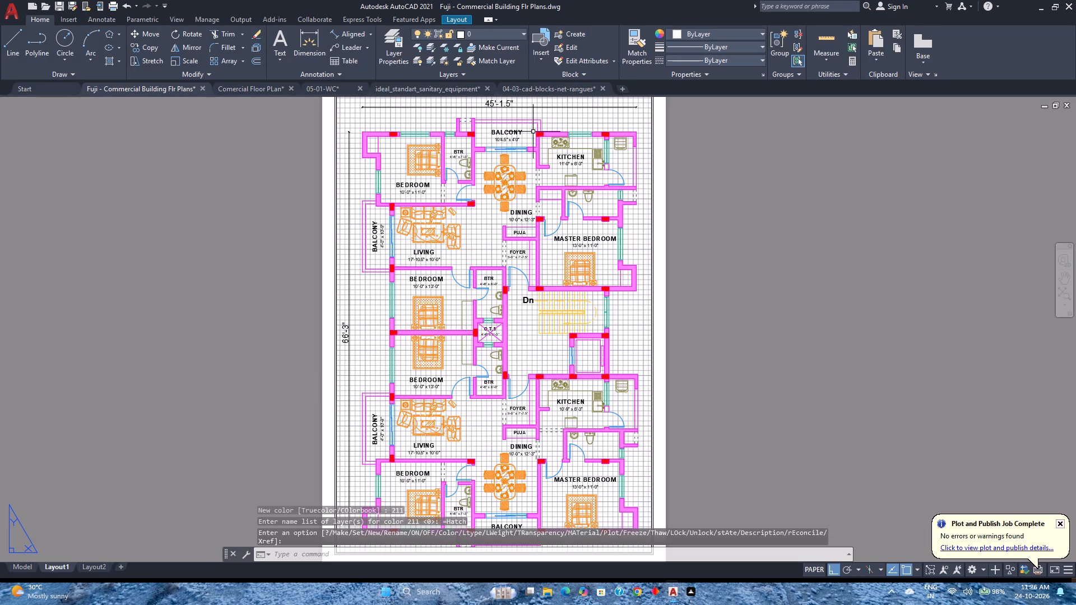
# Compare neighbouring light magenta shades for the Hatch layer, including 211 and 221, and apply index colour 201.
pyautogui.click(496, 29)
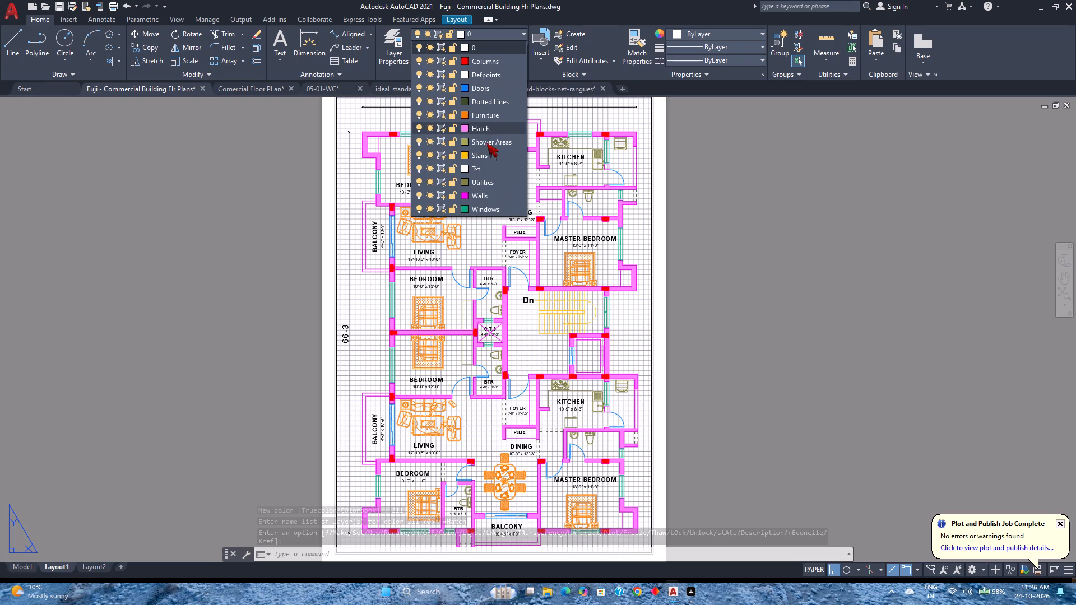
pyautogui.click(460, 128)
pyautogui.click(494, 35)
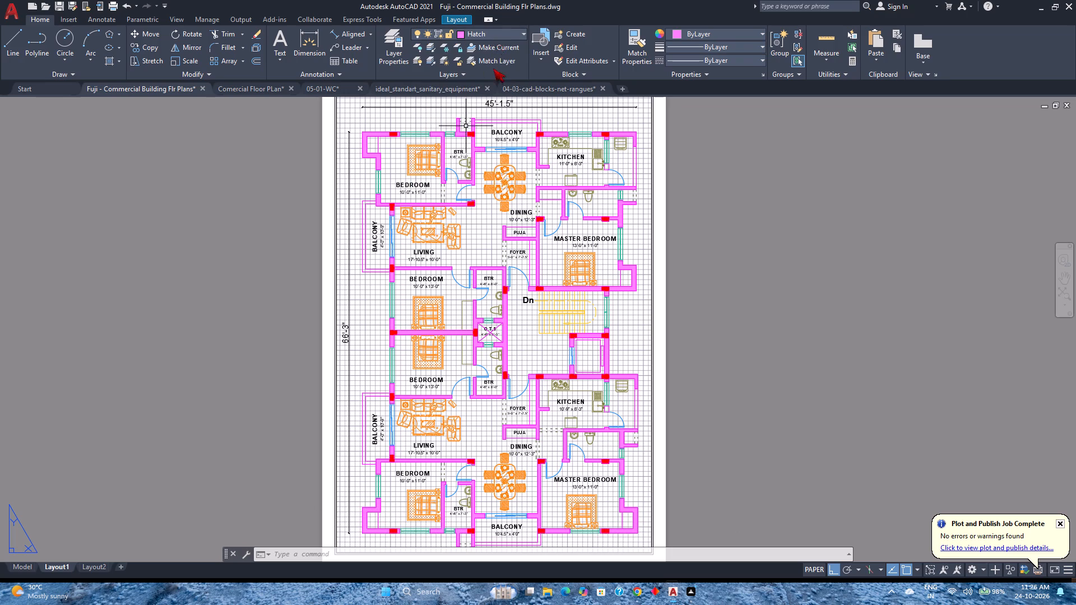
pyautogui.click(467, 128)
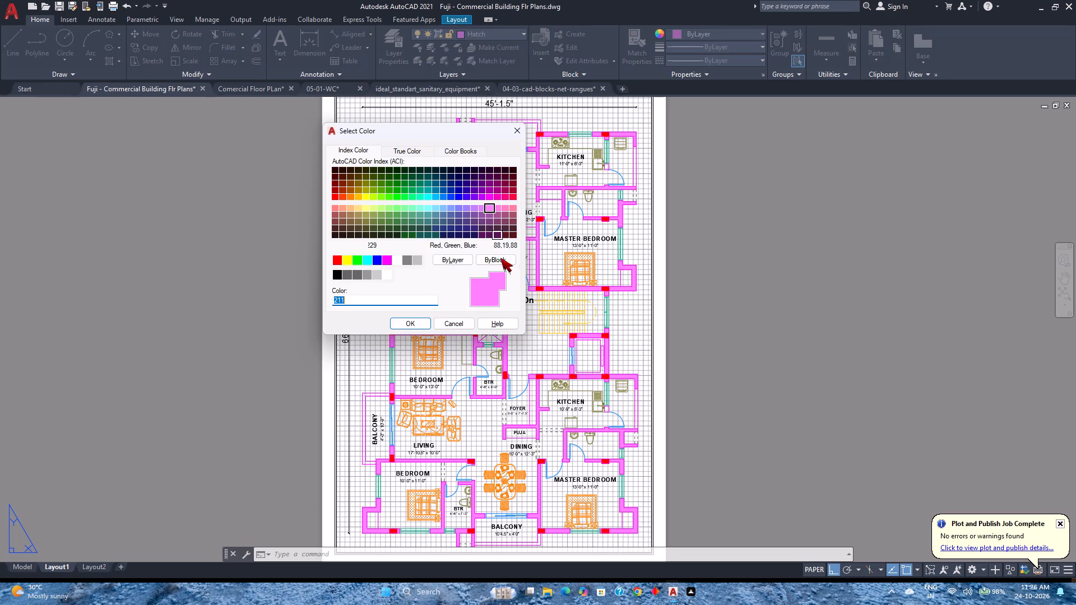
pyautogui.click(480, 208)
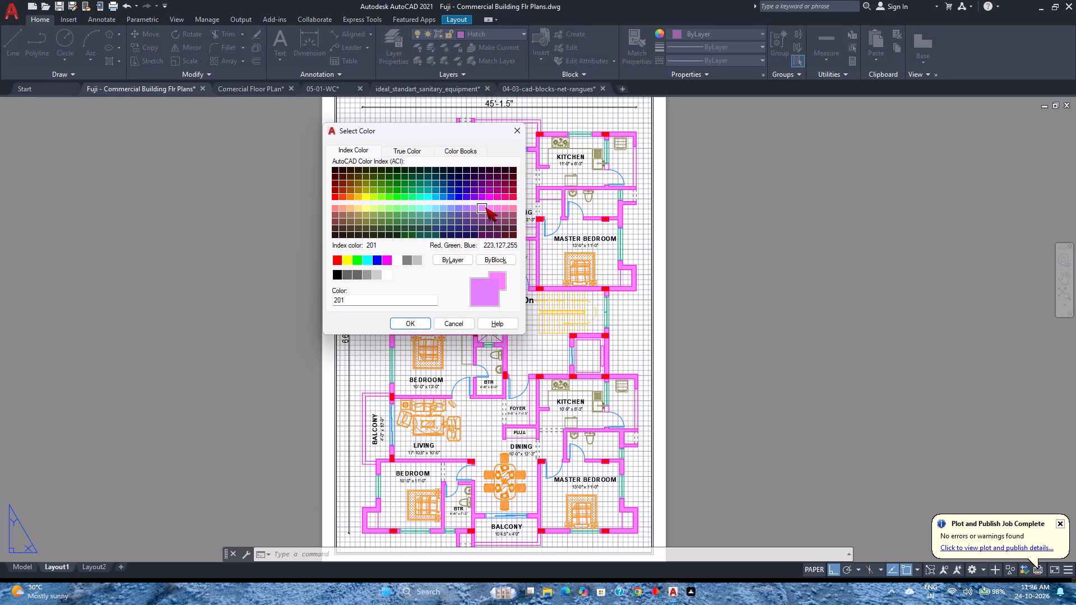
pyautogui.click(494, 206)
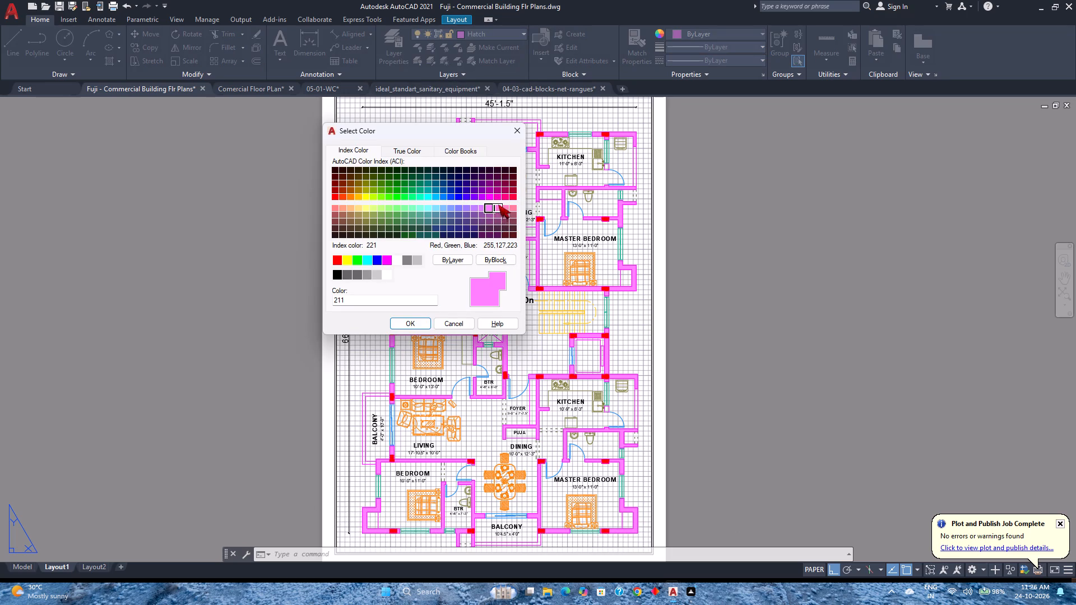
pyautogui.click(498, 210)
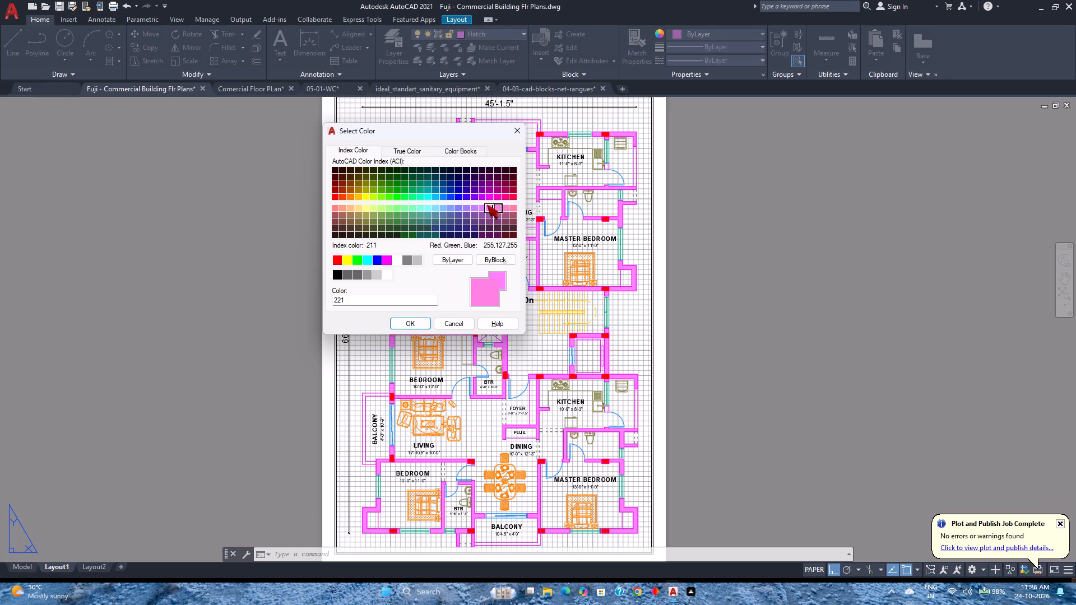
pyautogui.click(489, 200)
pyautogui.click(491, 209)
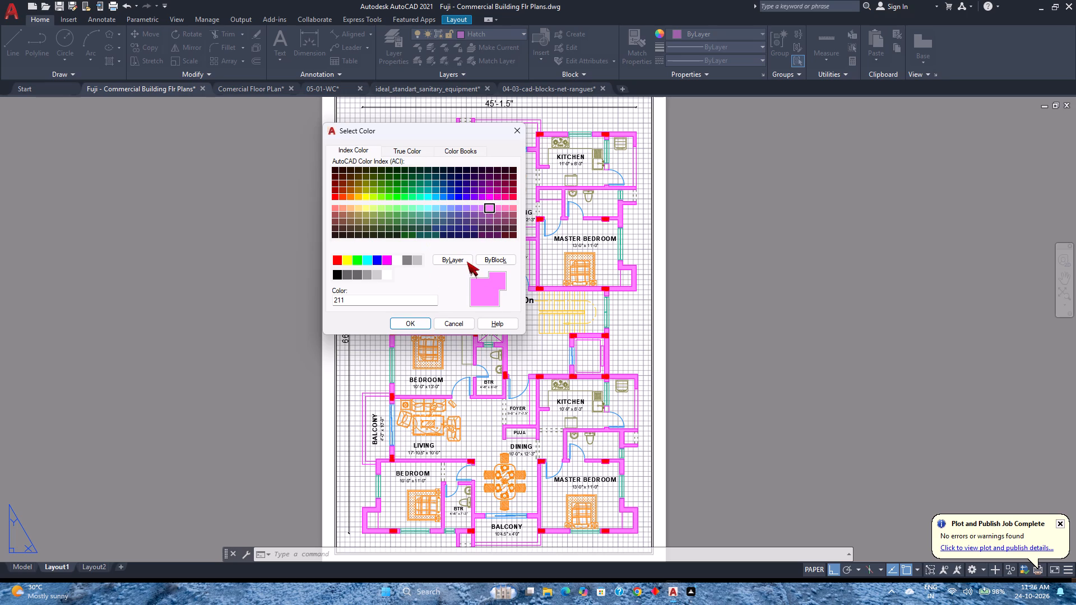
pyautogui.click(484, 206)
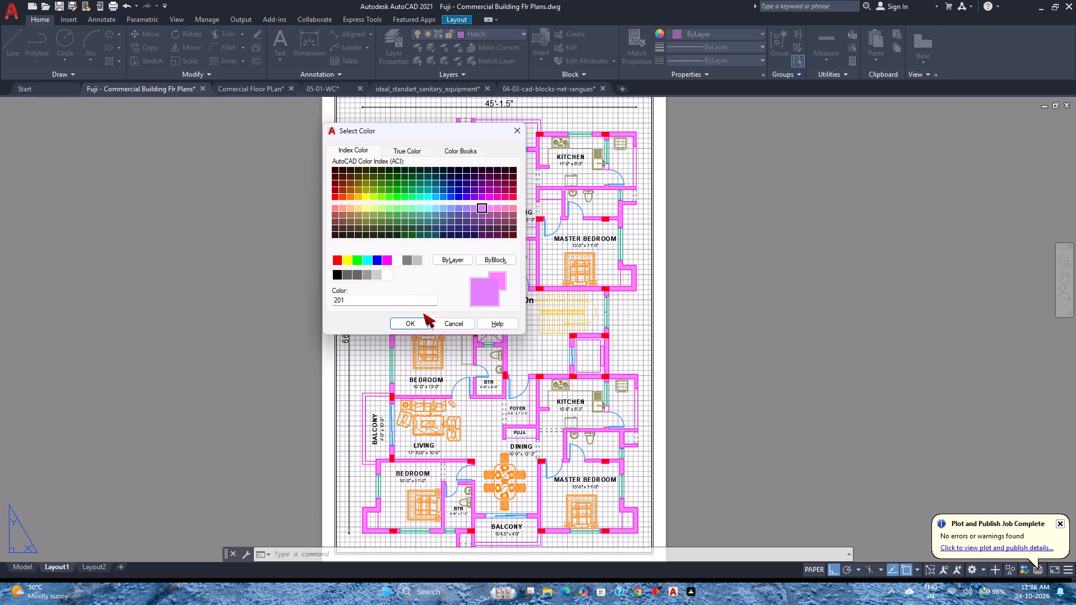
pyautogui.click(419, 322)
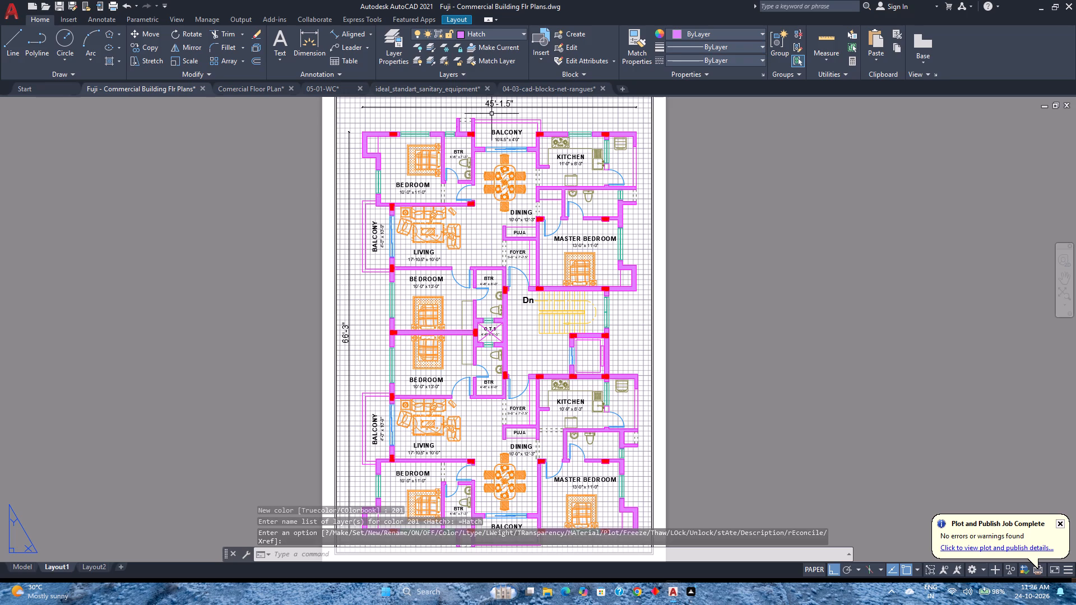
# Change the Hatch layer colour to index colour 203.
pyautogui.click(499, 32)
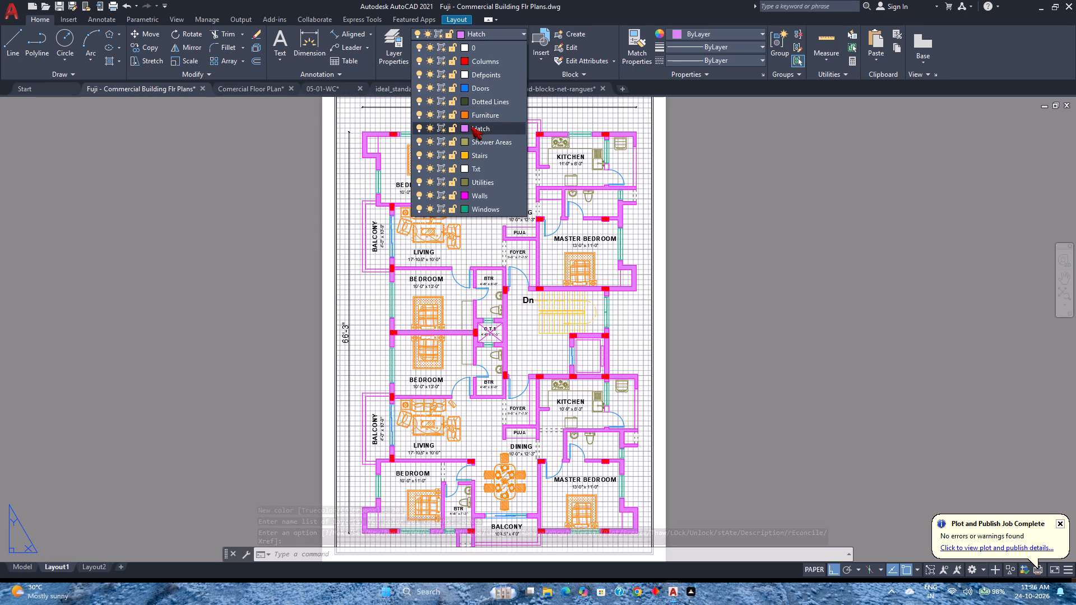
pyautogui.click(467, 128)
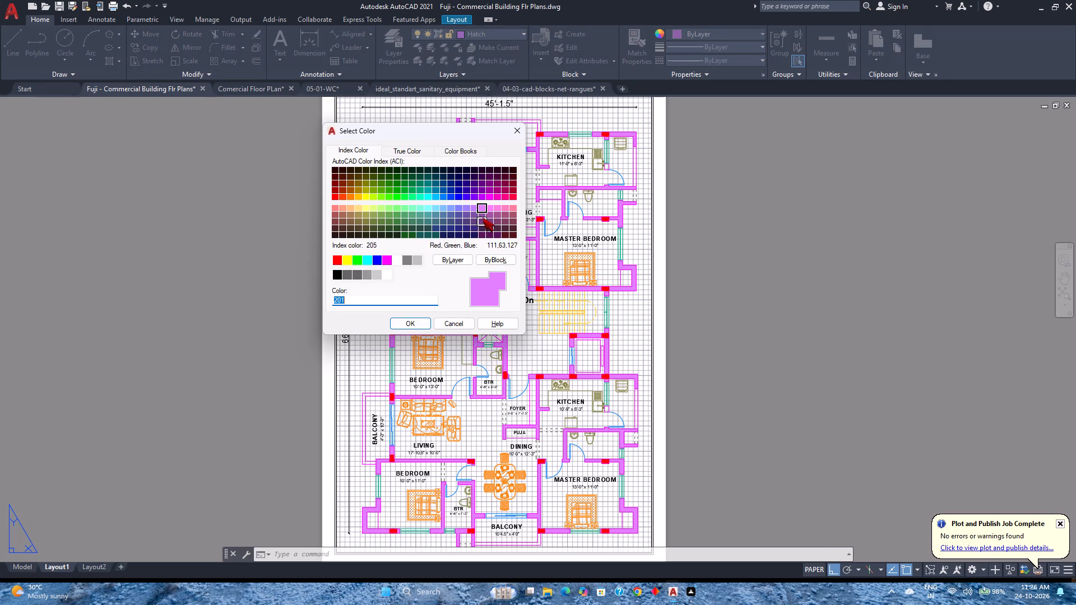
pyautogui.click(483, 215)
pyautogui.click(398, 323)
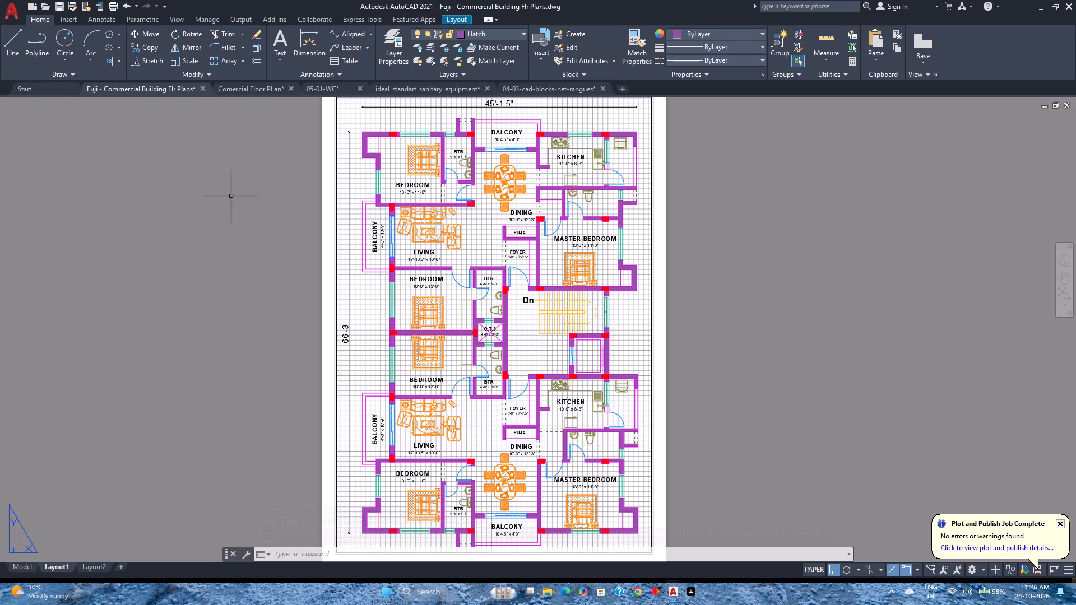
# Change the Hatch layer colour to the dark purple index colour 215.
pyautogui.click(515, 31)
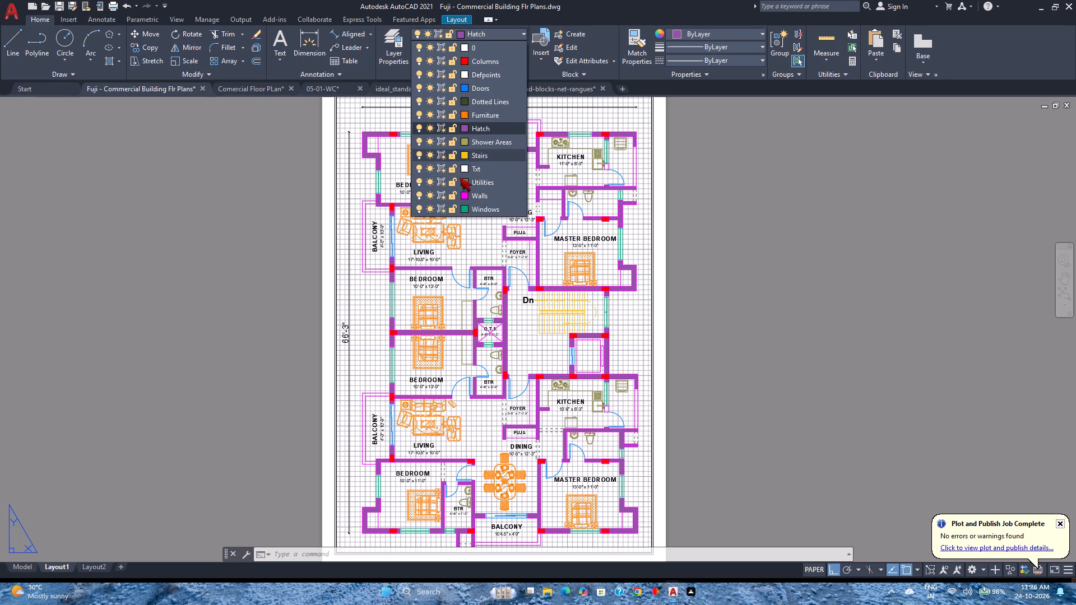
pyautogui.click(463, 127)
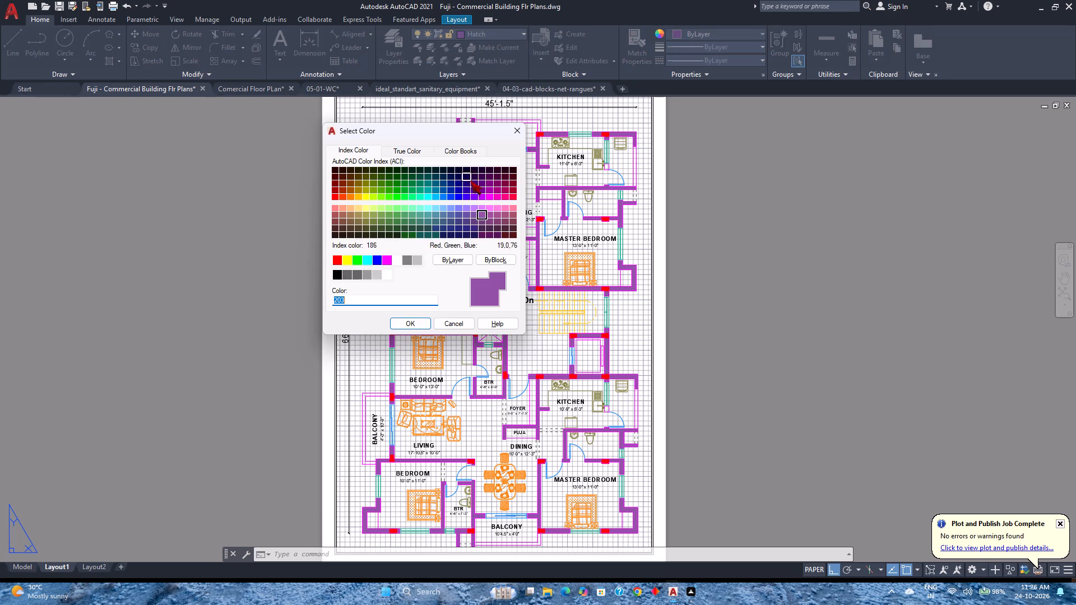
pyautogui.click(491, 224)
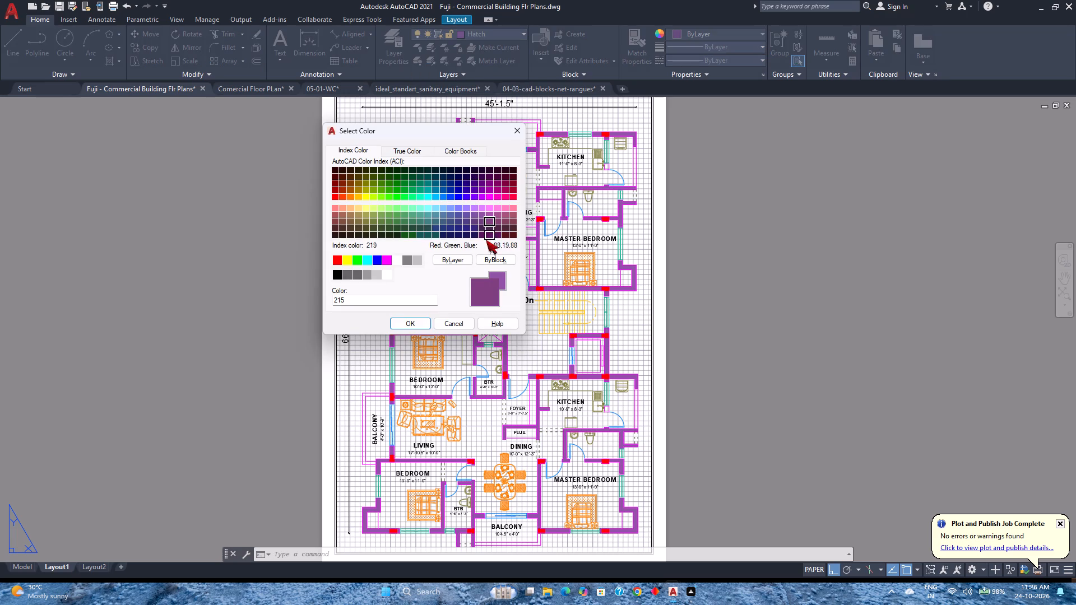
pyautogui.click(412, 323)
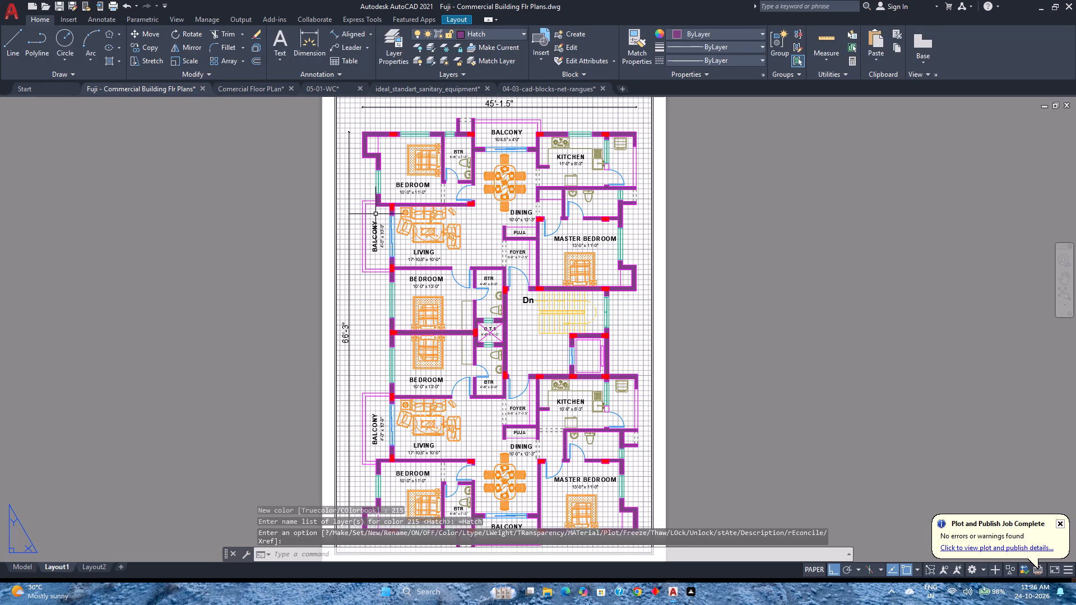
# Change the Walls layer colour to black, index colour 250.
pyautogui.click(499, 31)
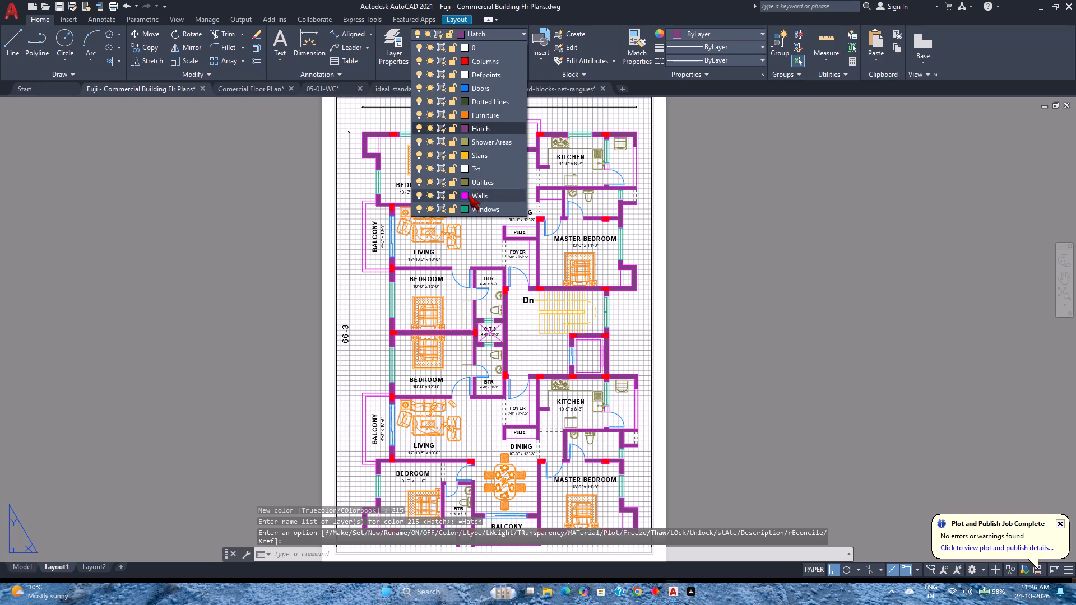
pyautogui.click(468, 196)
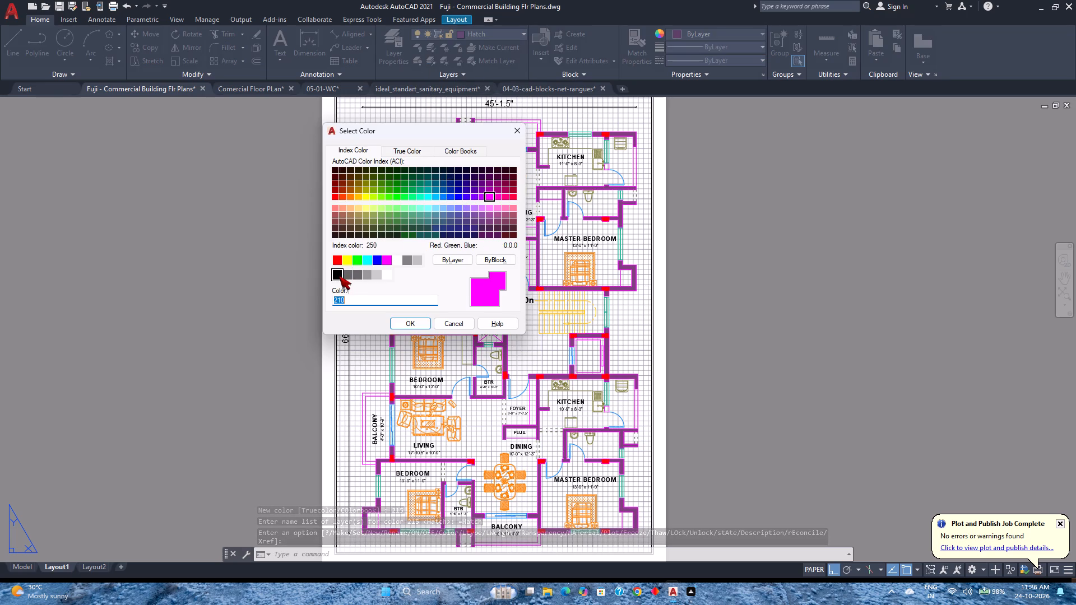
pyautogui.click(339, 276)
pyautogui.click(401, 323)
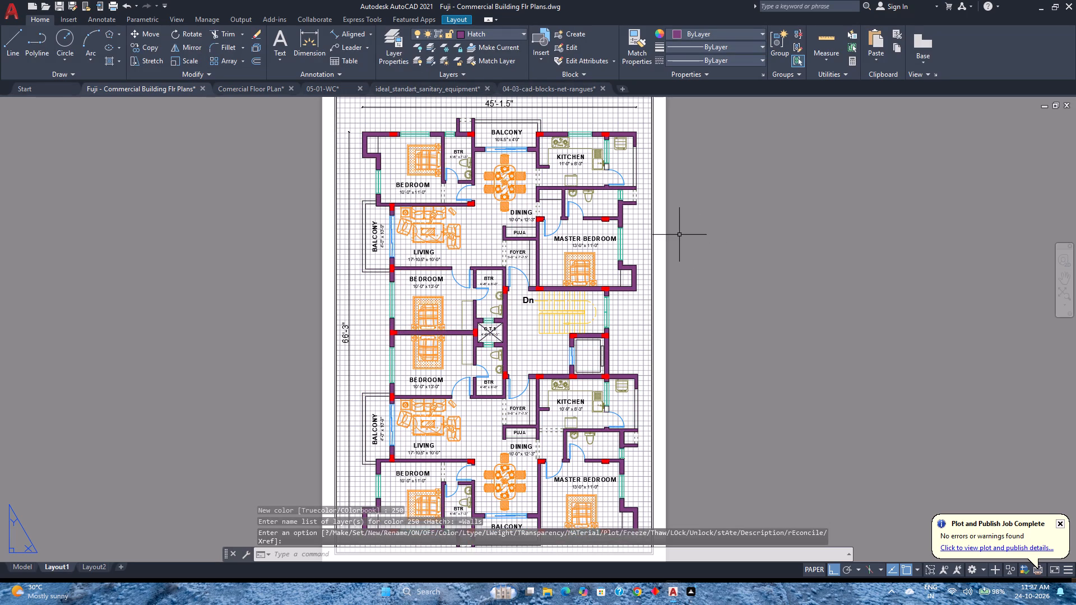
# Start a single-sheet plot of Layout1 and check the wall hatch, outlines and columns in the plot preview.
pyautogui.hotkey('ctrl', 'p')
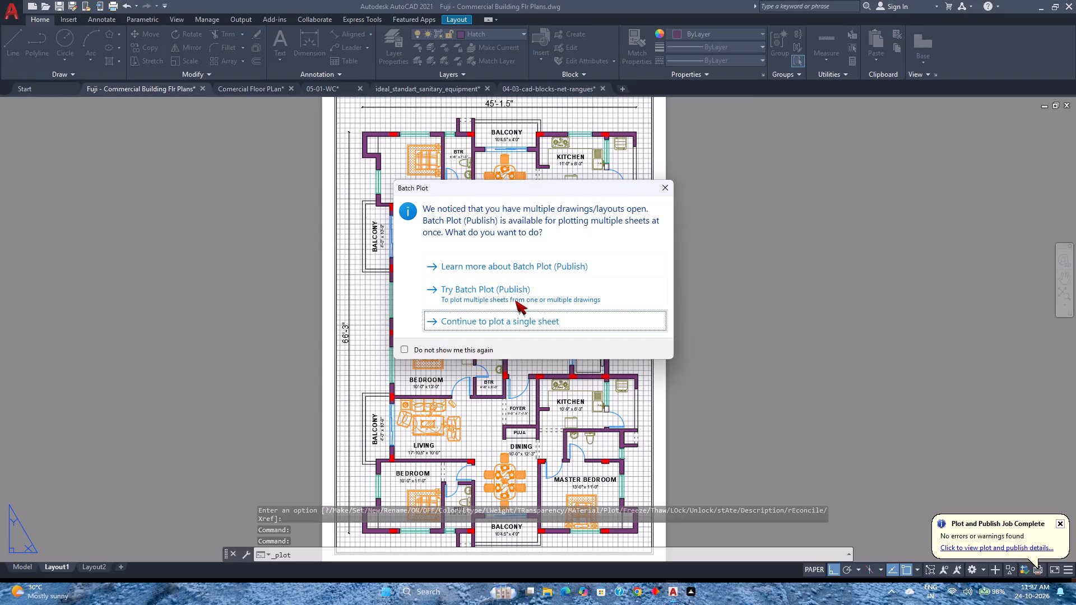
pyautogui.click(524, 327)
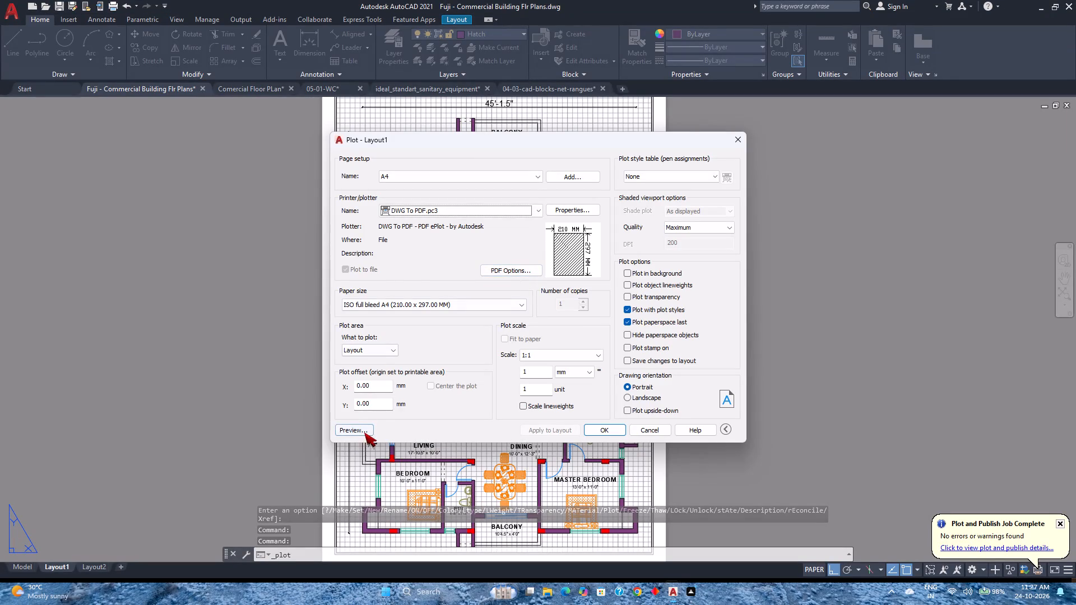
pyautogui.click(364, 432)
pyautogui.scroll(4, 572, 294)
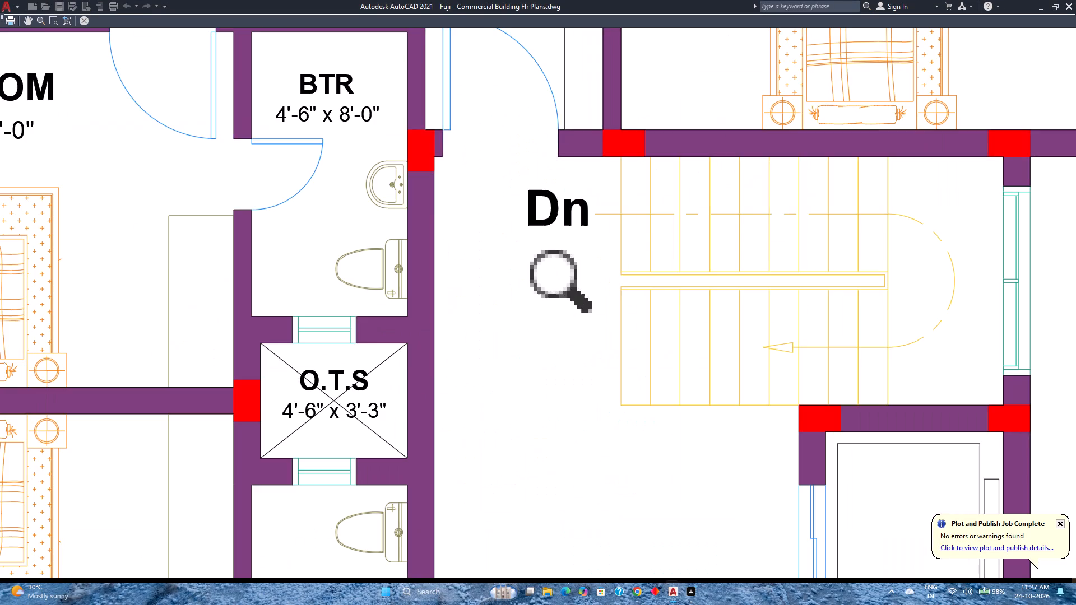
pyautogui.scroll(-5, 572, 294)
pyautogui.moveTo(572, 294); pyautogui.dragTo(506, 294, button='middle')
pyautogui.middleClick(506, 294)
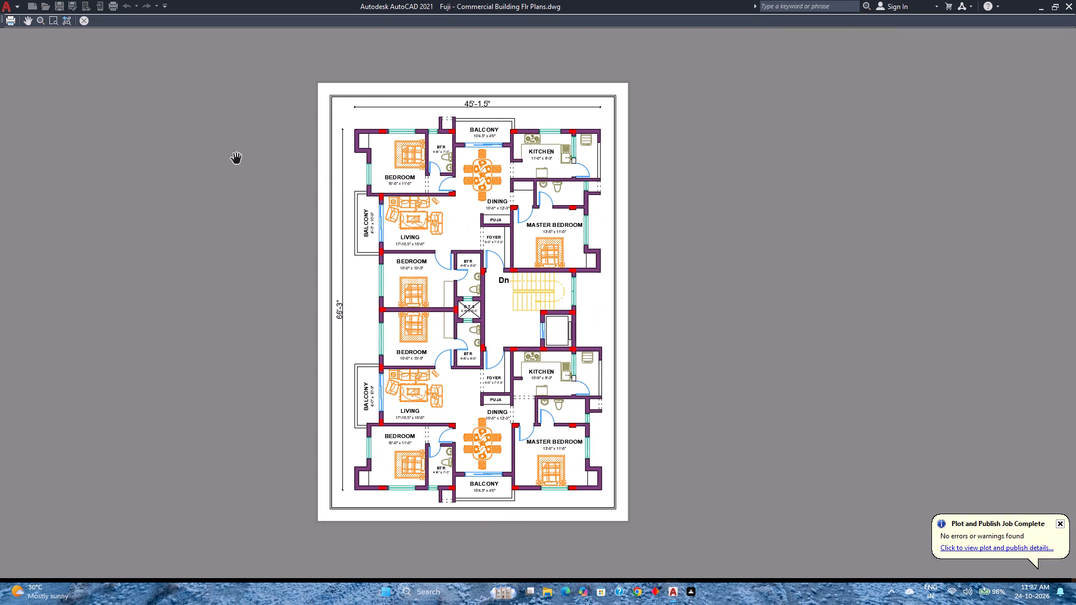
pyautogui.click(78, 17)
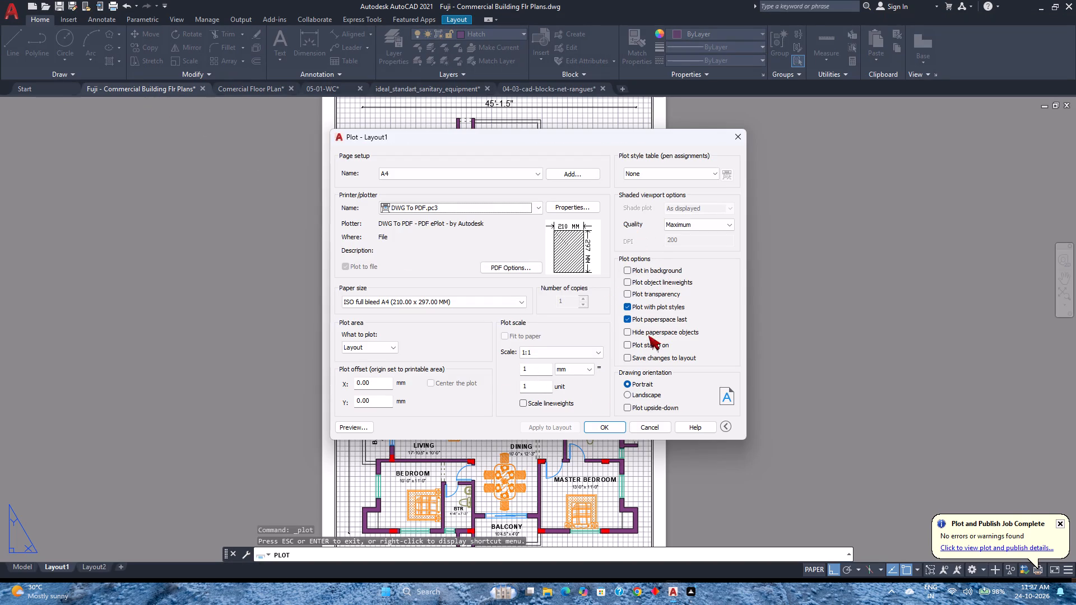
# Plot the sheet to PDF in the Fuji Files folder as Fuji - Commercial Building Flr Plans-Layout2.
pyautogui.click(600, 430)
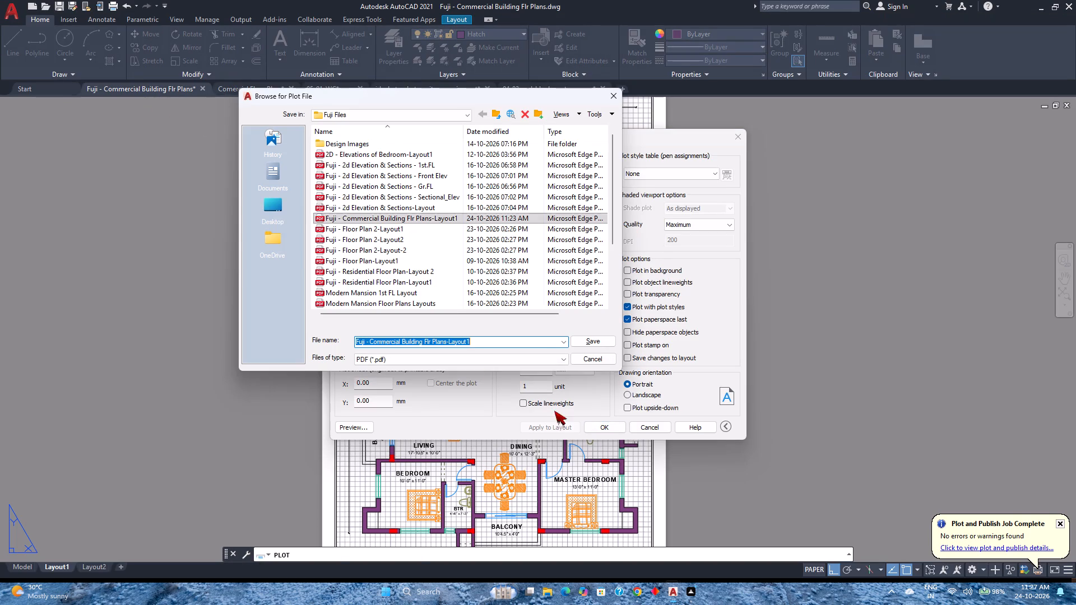
pyautogui.click(475, 344)
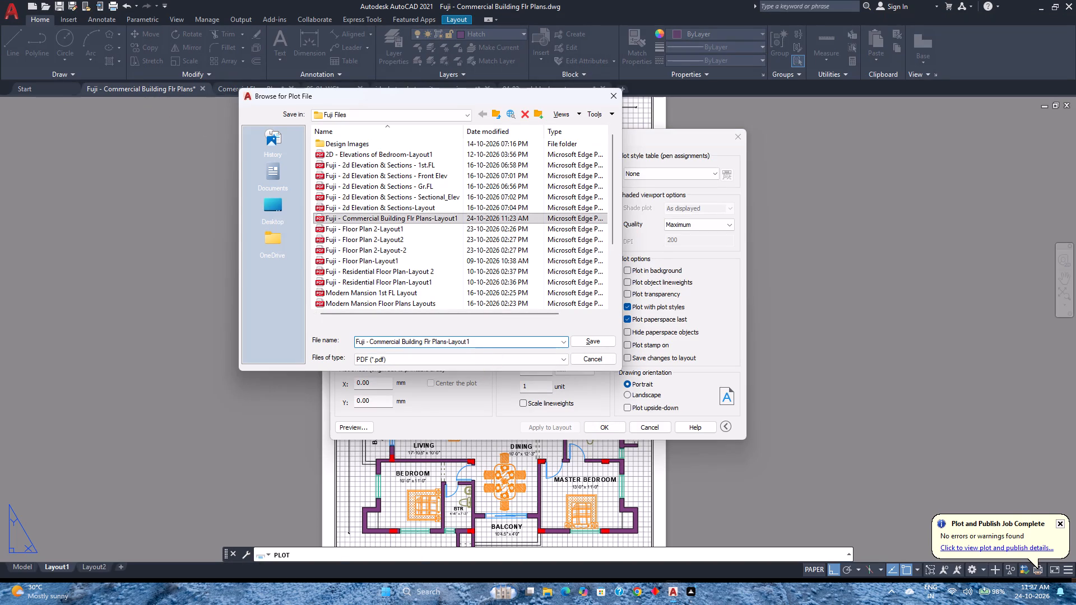
pyautogui.click(475, 339)
pyautogui.press('BackSpace')
pyautogui.press('2')
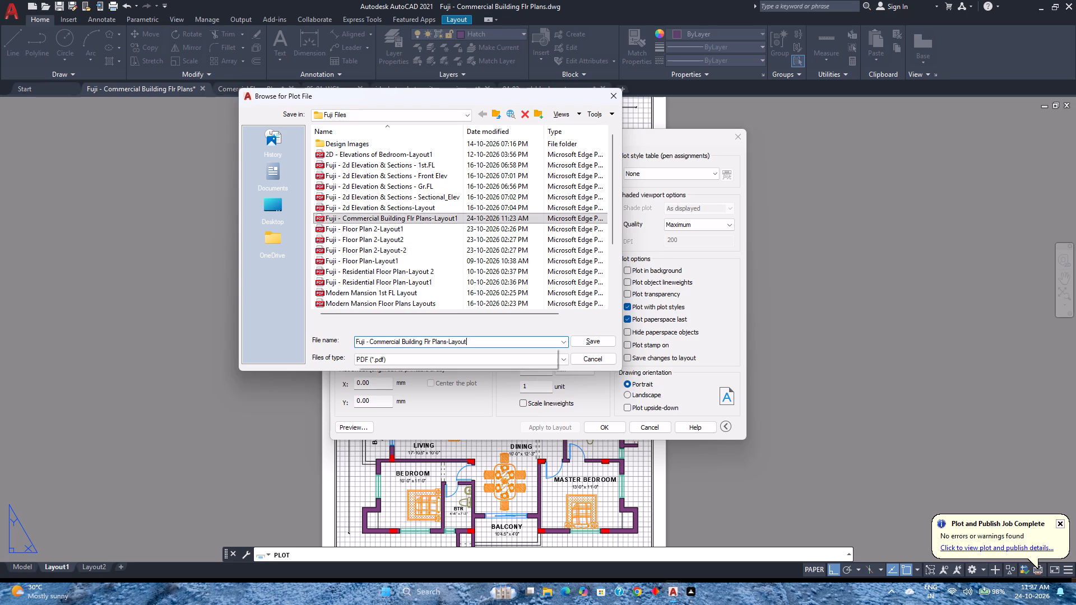
pyautogui.click(613, 341)
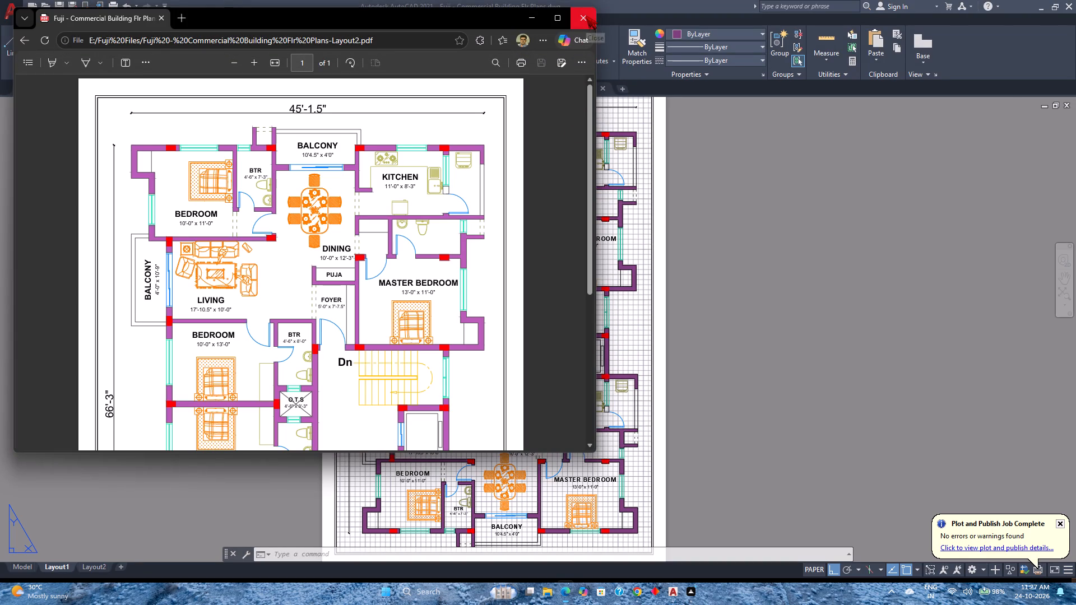
# Look over the floor plan in the plotted Layout2 PDF and close it.
pyautogui.scroll(-5, 388, 267)
pyautogui.scroll(4, 388, 267)
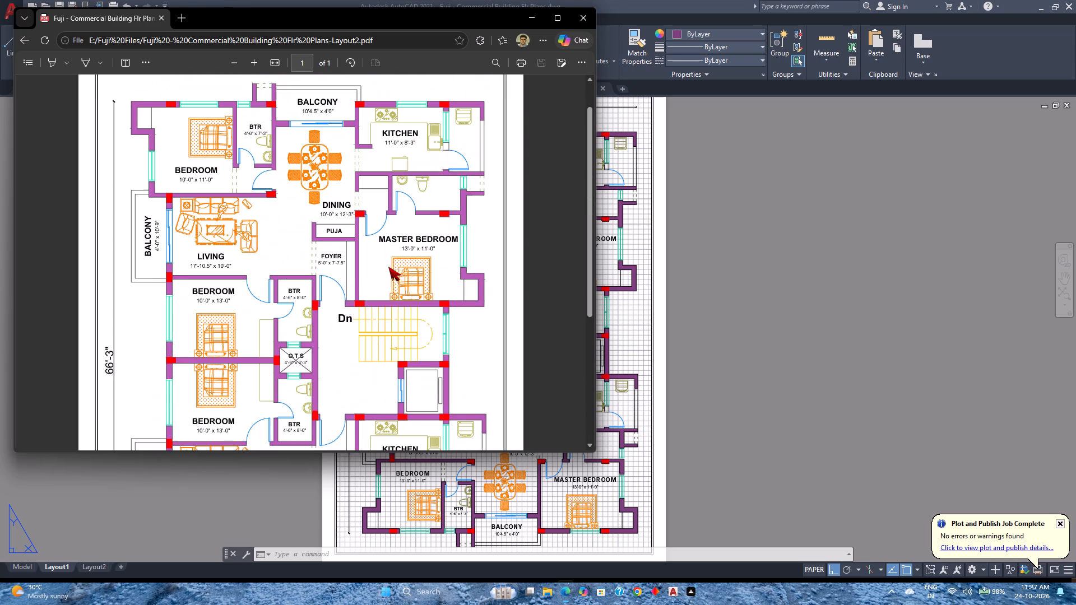
pyautogui.click(579, 25)
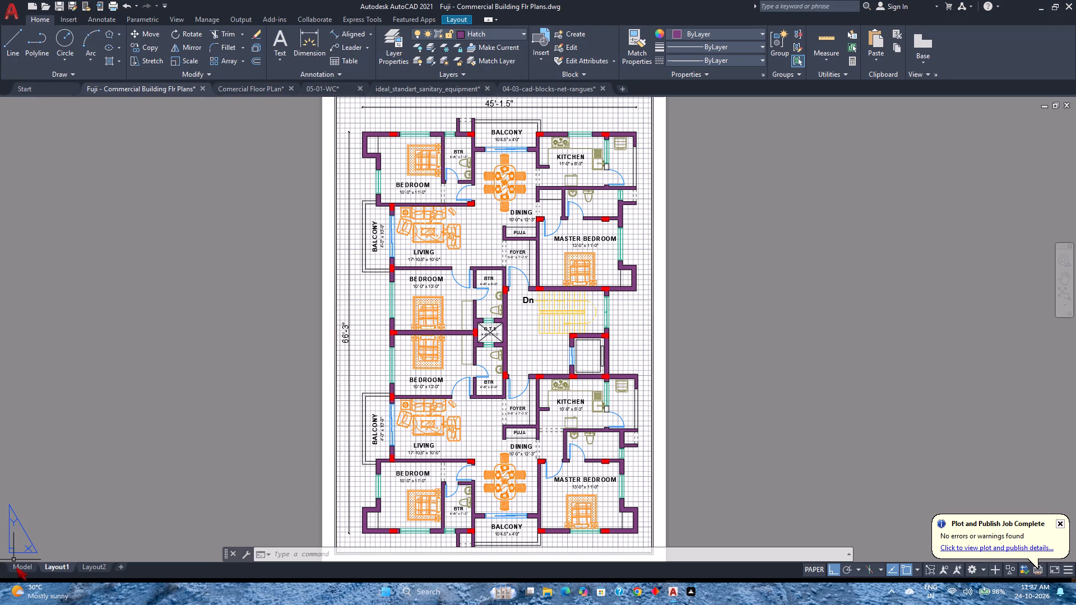
# Preview a single-sheet plot of Layout1 with a greyscale plot style, examine walls and columns, and cancel the plot.
pyautogui.hotkey('ctrl', 'p')
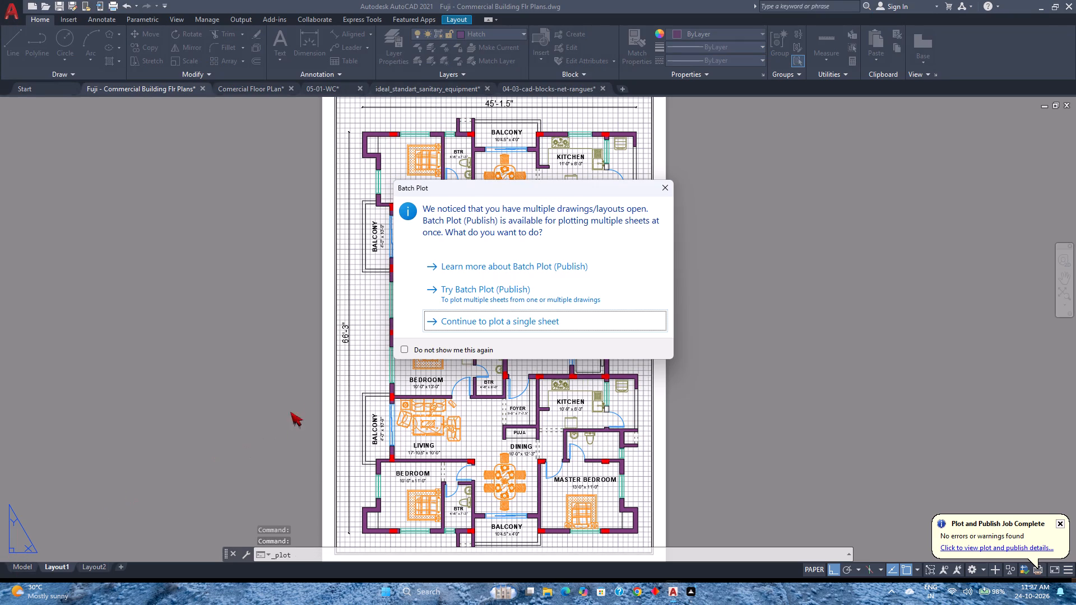
pyautogui.click(457, 327)
pyautogui.click(693, 179)
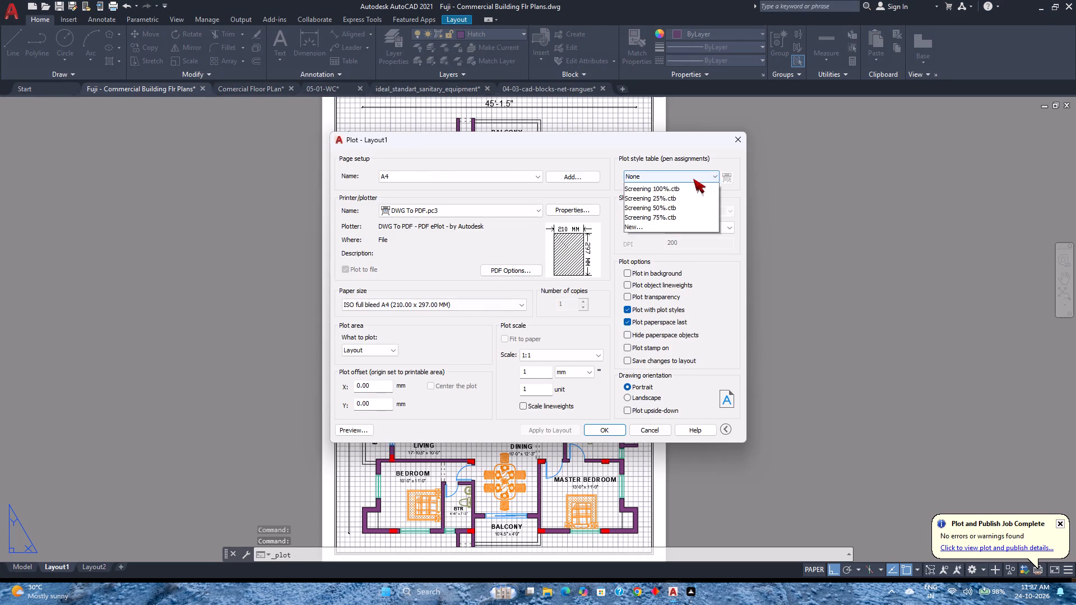
pyautogui.click(671, 229)
pyautogui.click(346, 428)
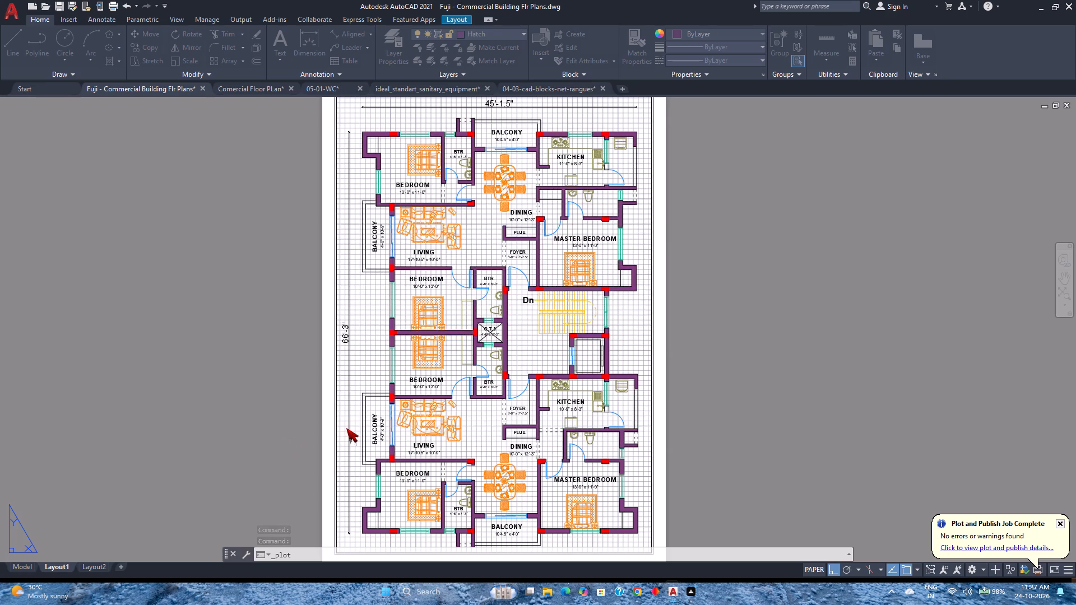
pyautogui.scroll(3, 502, 382)
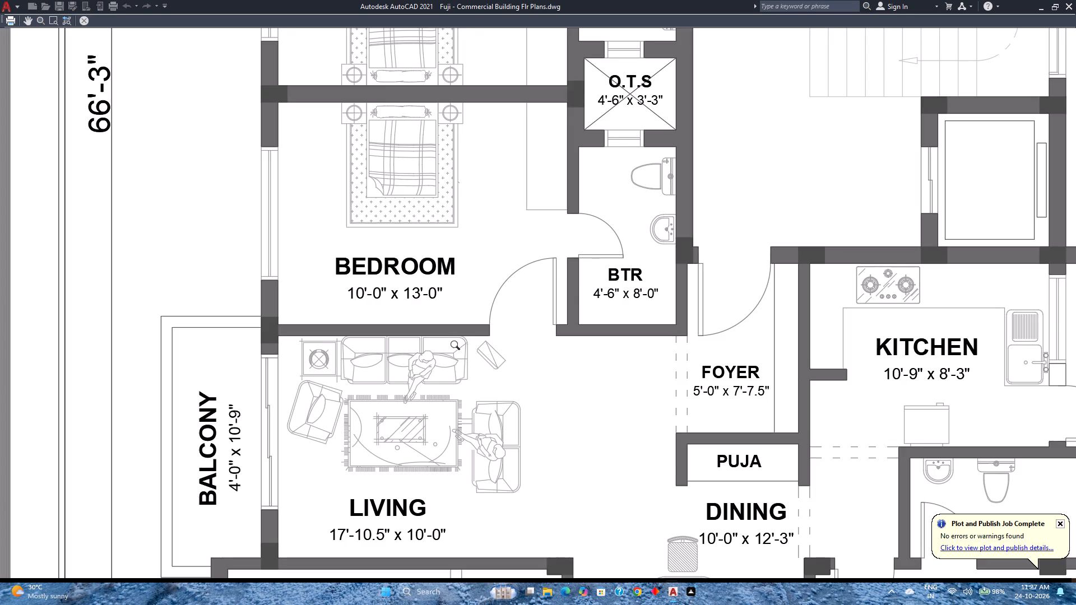
pyautogui.scroll(-2, 454, 343)
pyautogui.scroll(2, 720, 306)
pyautogui.scroll(-2, 720, 306)
pyautogui.moveTo(718, 306); pyautogui.dragTo(715, 308, button='middle')
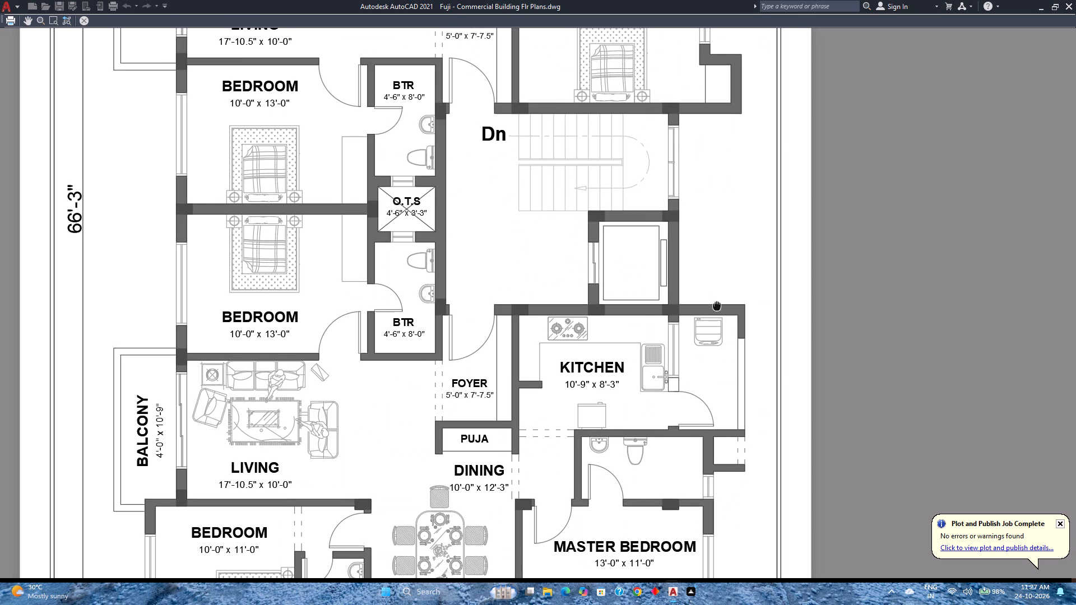
pyautogui.moveTo(715, 308); pyautogui.dragTo(689, 315, button='middle')
pyautogui.middleClick(689, 315)
pyautogui.scroll(-2, 689, 316)
pyautogui.moveTo(689, 316); pyautogui.dragTo(614, 344, button='middle')
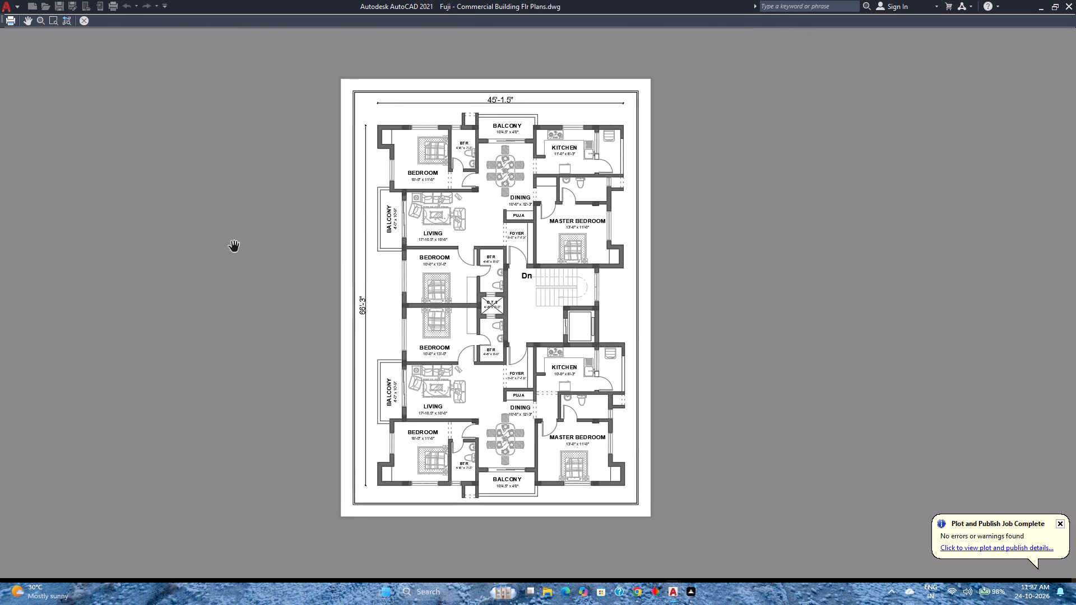
pyautogui.click(86, 19)
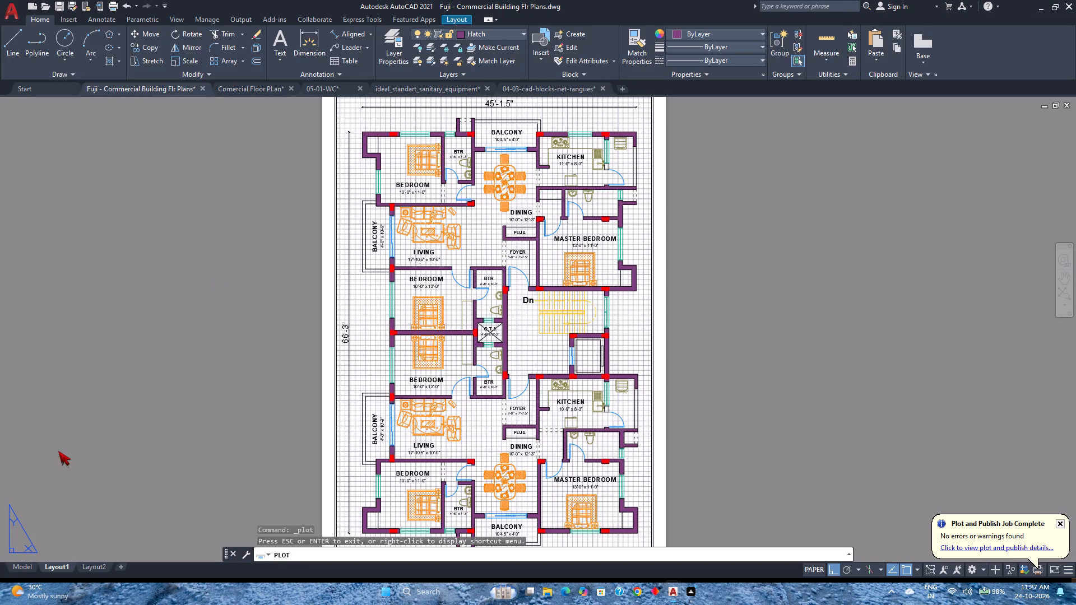
pyautogui.click(648, 428)
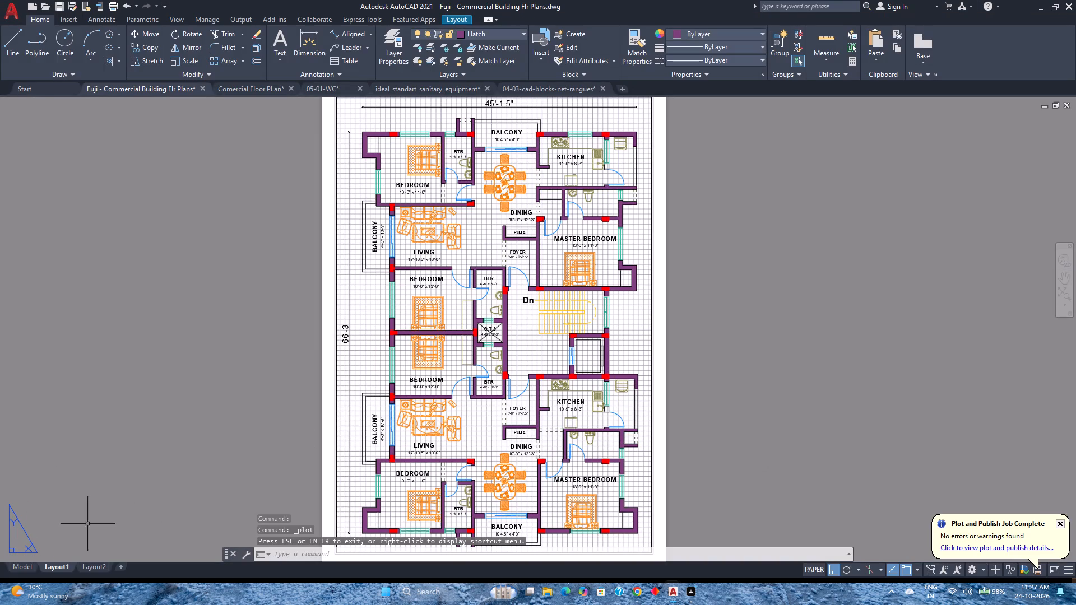
# Return to model space and save the commercial building floor plan drawing.
pyautogui.click(19, 569)
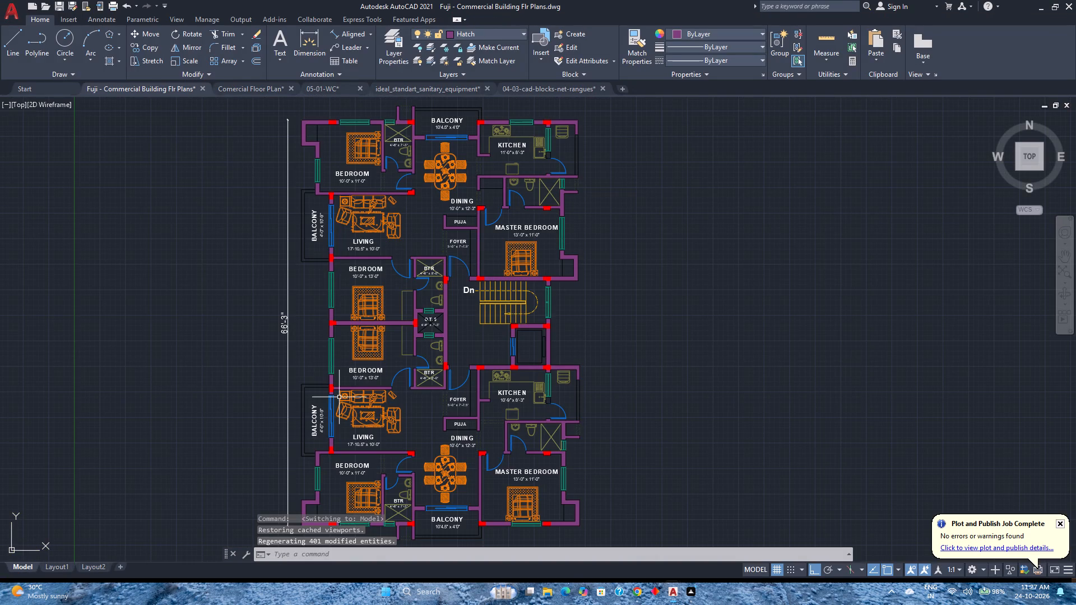
pyautogui.hotkey('ctrl', 's')
pyautogui.scroll(-1, 486, 246)
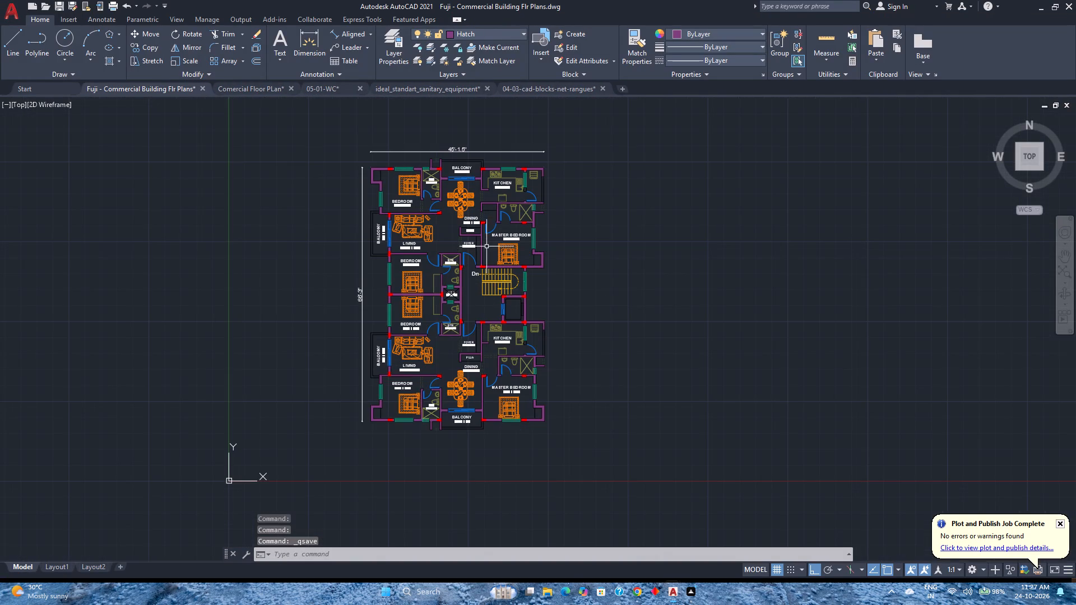
pyautogui.moveTo(525, 249); pyautogui.dragTo(558, 272, button='middle')
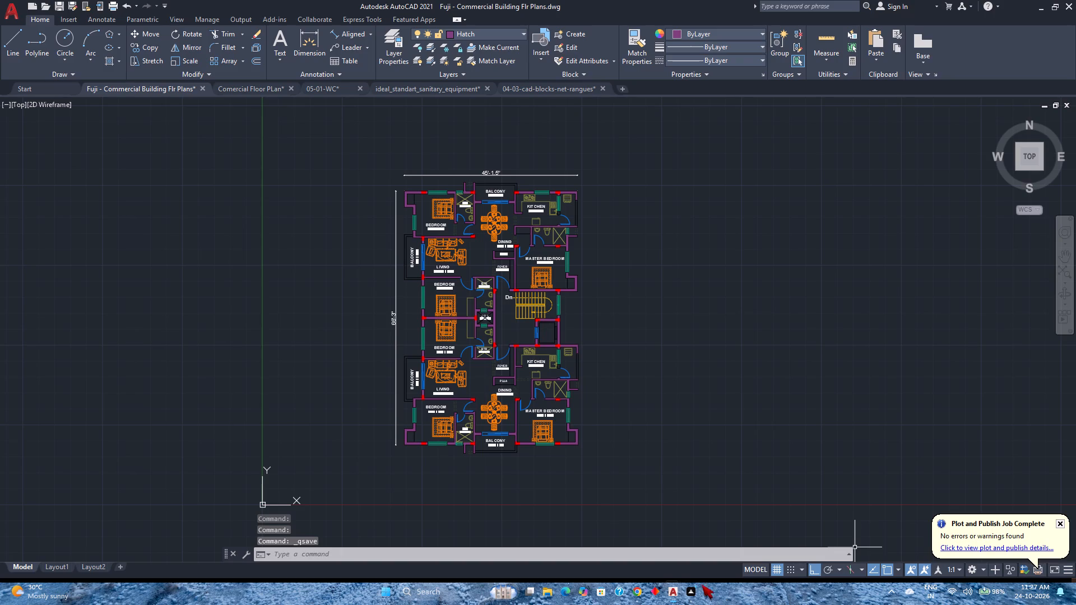
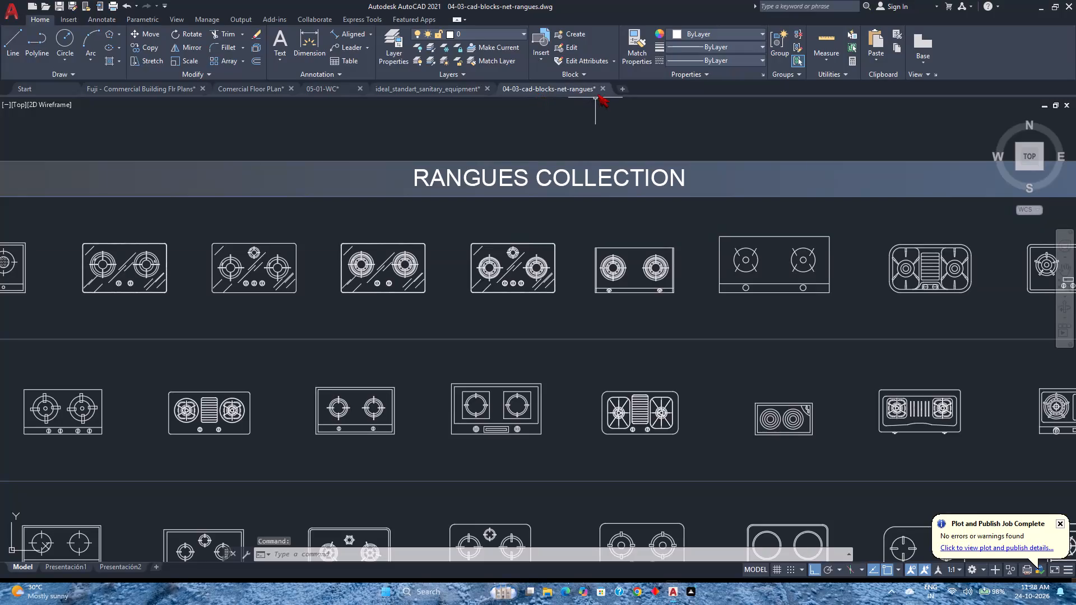
# Close the ranges, sanitary equipment and WC block library drawings without saving their changes.
pyautogui.click(605, 86)
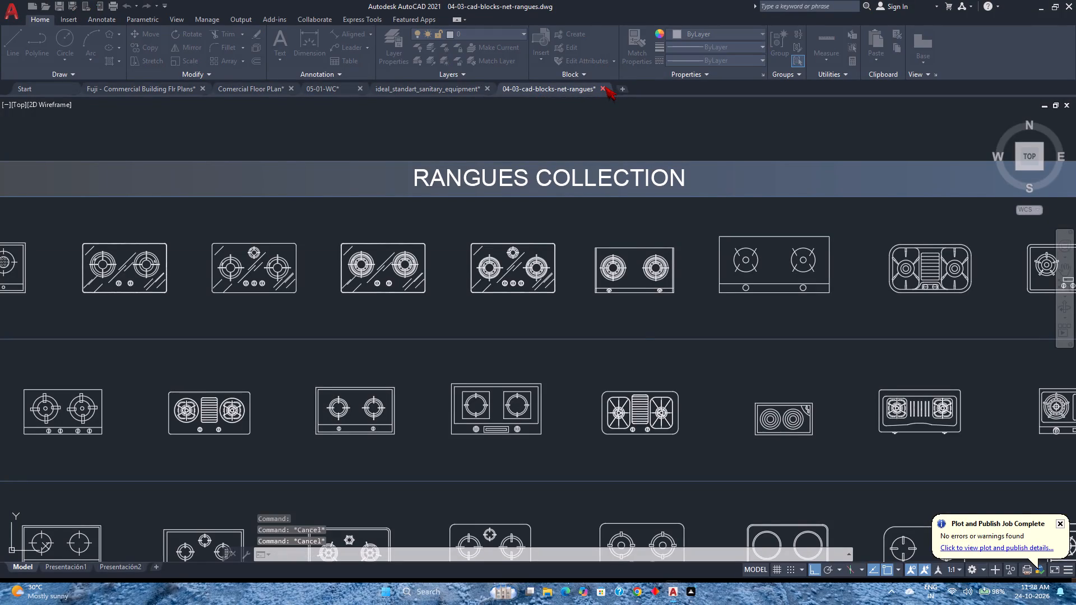
pyautogui.click(559, 319)
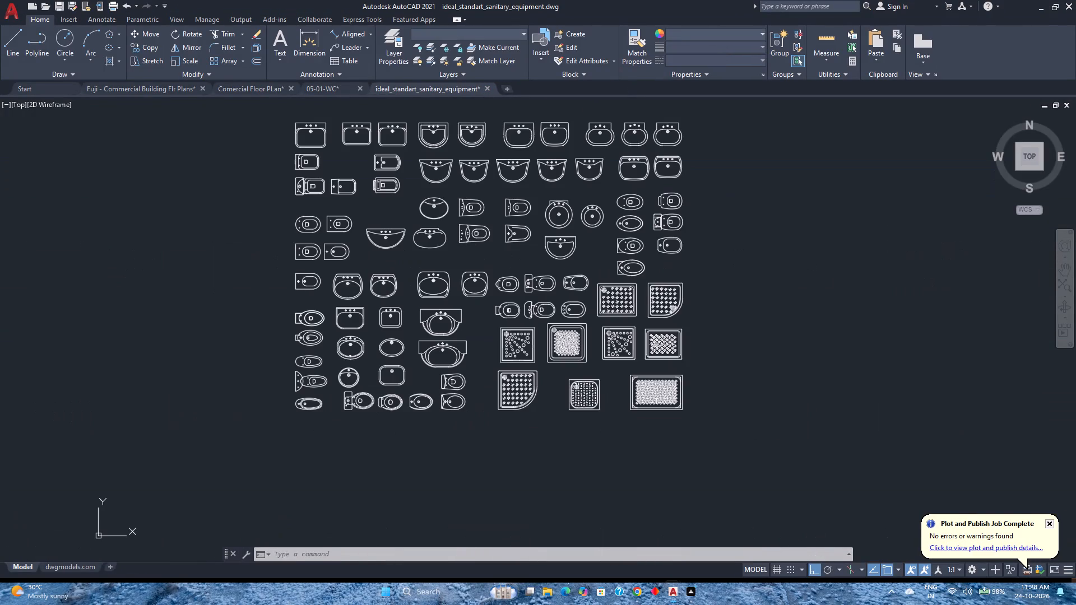
pyautogui.click(485, 90)
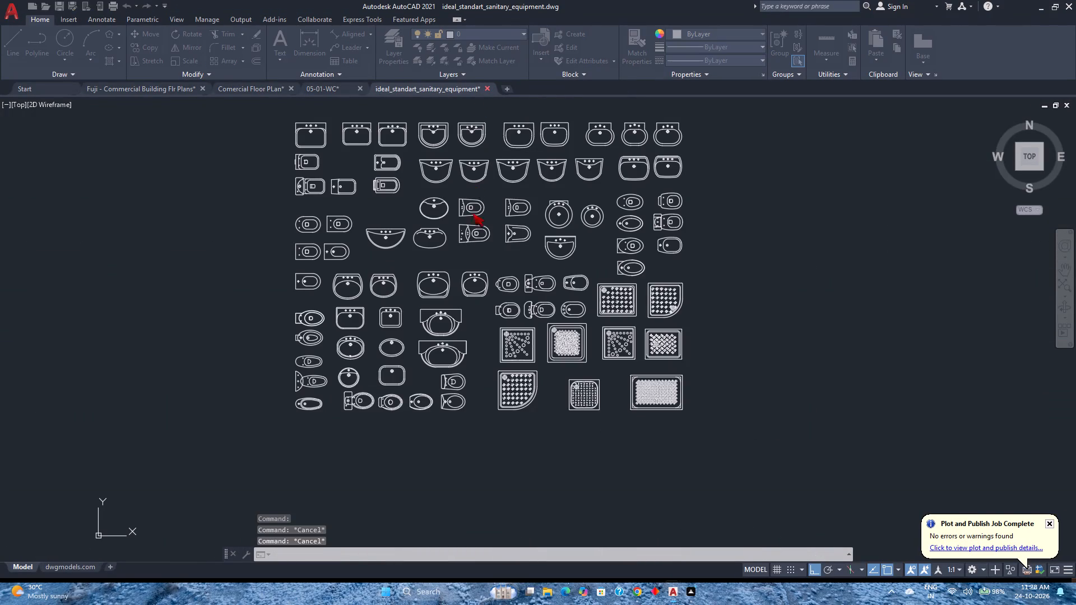
pyautogui.click(574, 318)
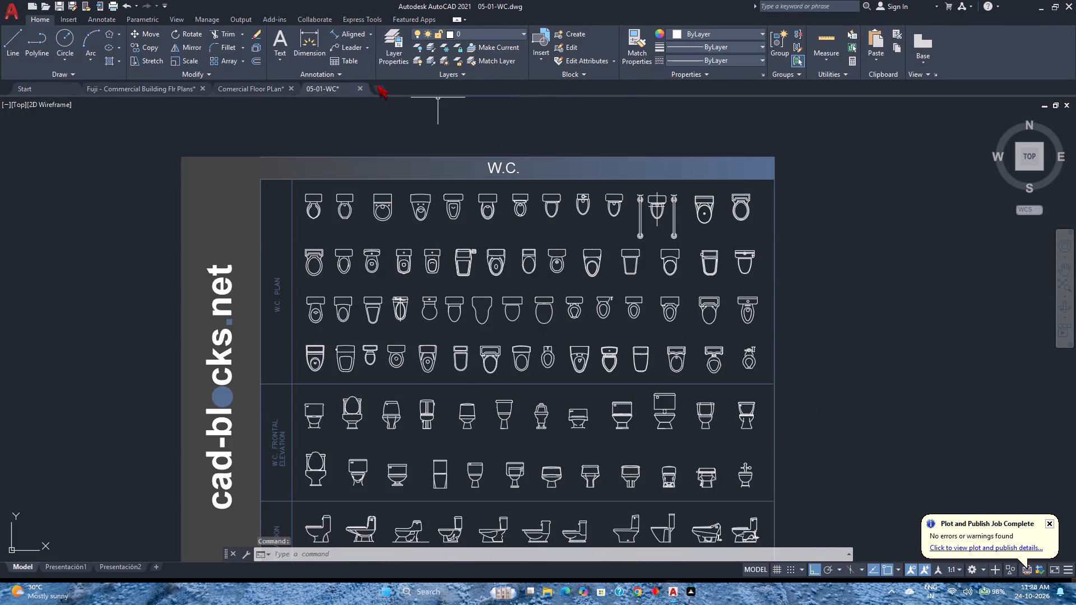
pyautogui.click(363, 88)
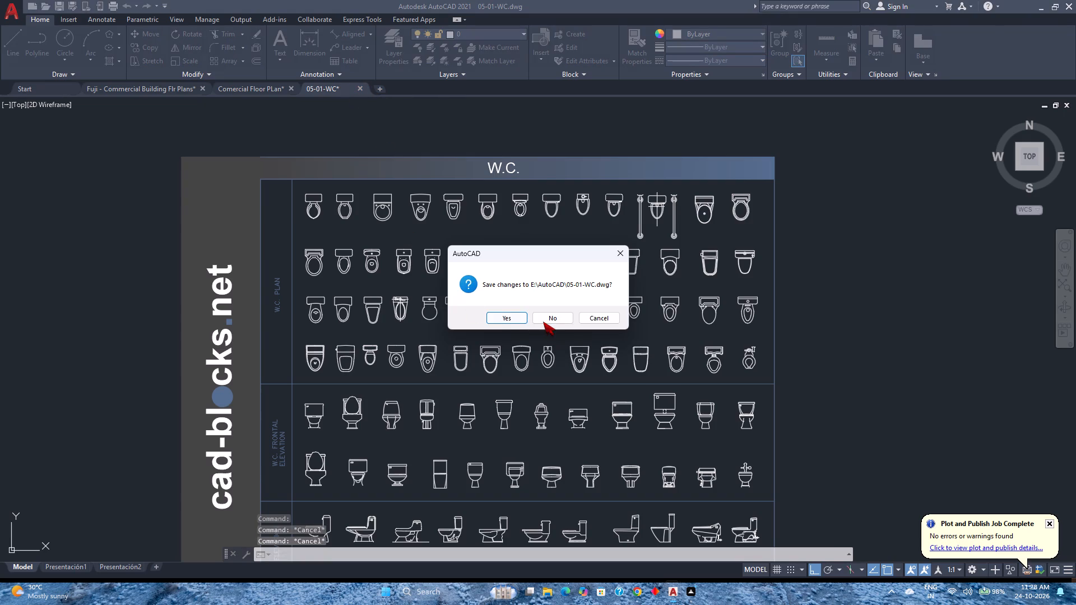
pyautogui.click(548, 322)
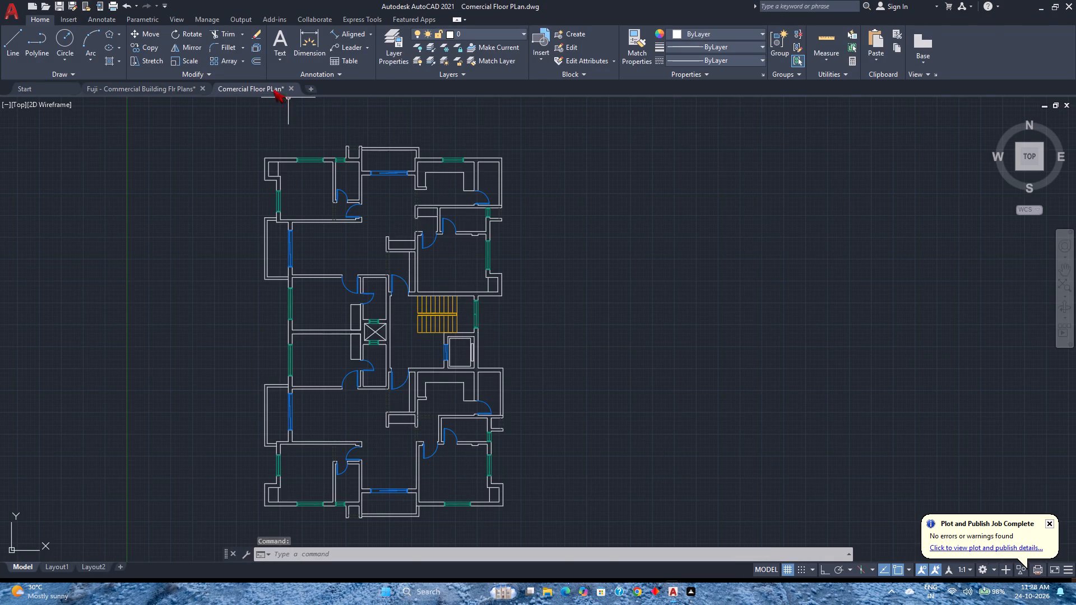
# Look over the walls, doors, windows and stairs in the Comercial Floor PLan drawing.
pyautogui.scroll(2, 401, 296)
pyautogui.scroll(-2, 401, 296)
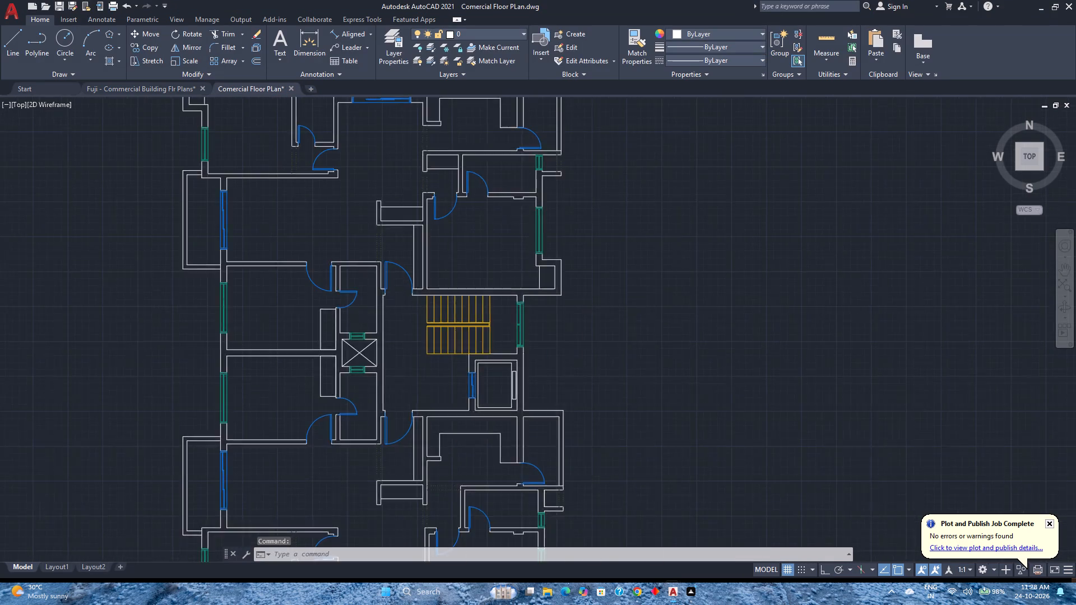
pyautogui.moveTo(402, 296); pyautogui.dragTo(549, 287, button='middle')
pyautogui.scroll(2, 567, 311)
pyautogui.moveTo(565, 312); pyautogui.dragTo(526, 288, button='middle')
pyautogui.middleClick(526, 288)
pyautogui.scroll(-1, 527, 287)
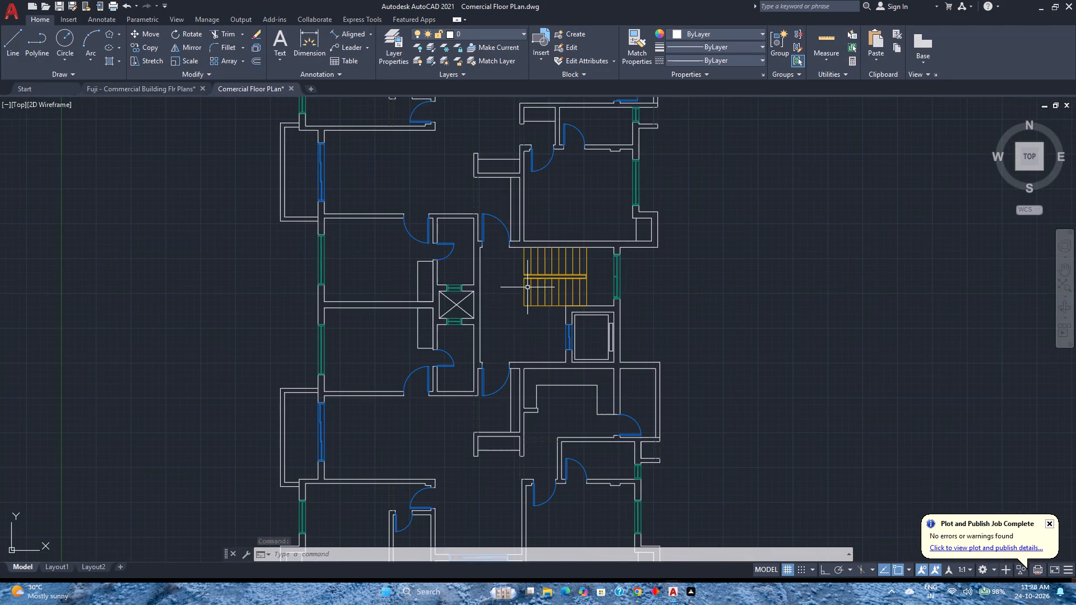
pyautogui.scroll(-1, 537, 338)
pyautogui.moveTo(537, 338); pyautogui.dragTo(523, 296, button='middle')
pyautogui.middleClick(523, 296)
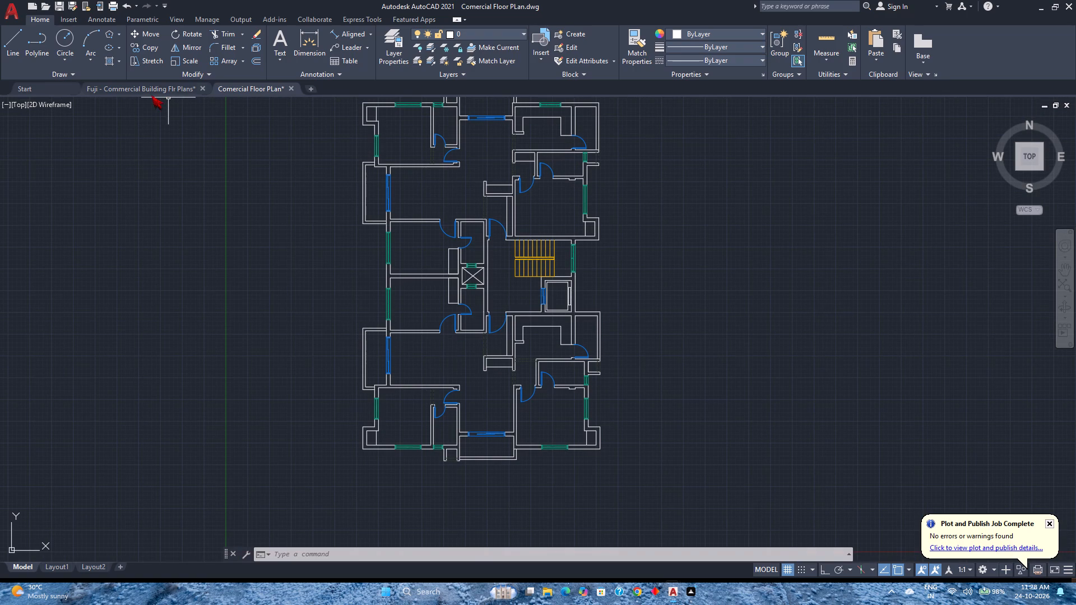
# In the Fuji - Commercial Building Flr Plans drawing, select all room labels similar to the lower balcony's text.
pyautogui.click(149, 92)
pyautogui.scroll(1, 485, 421)
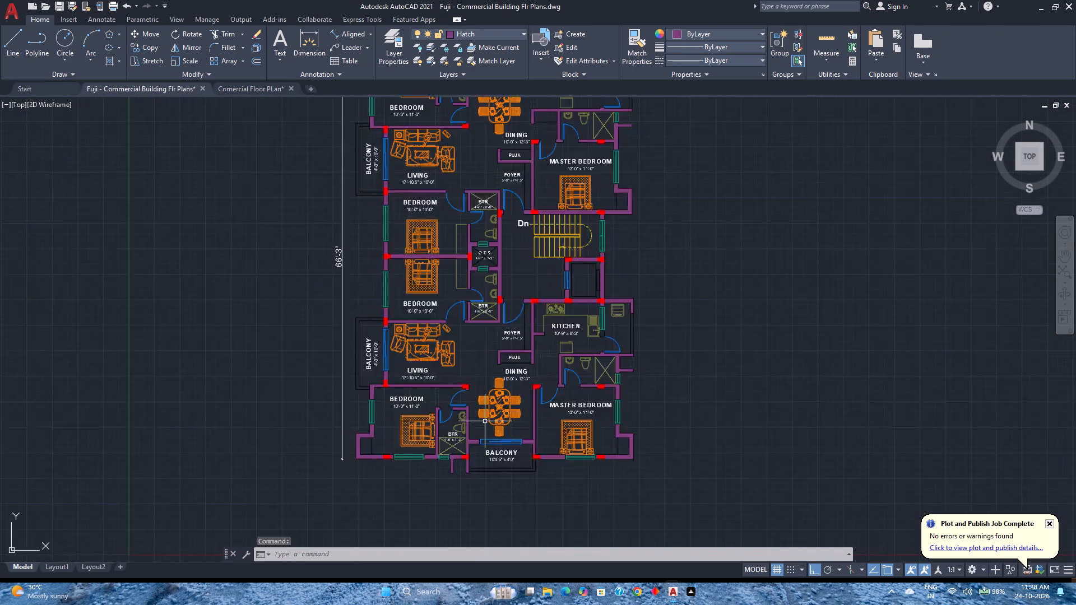
pyautogui.scroll(2, 485, 421)
pyautogui.scroll(-2, 485, 421)
pyautogui.scroll(1, 479, 482)
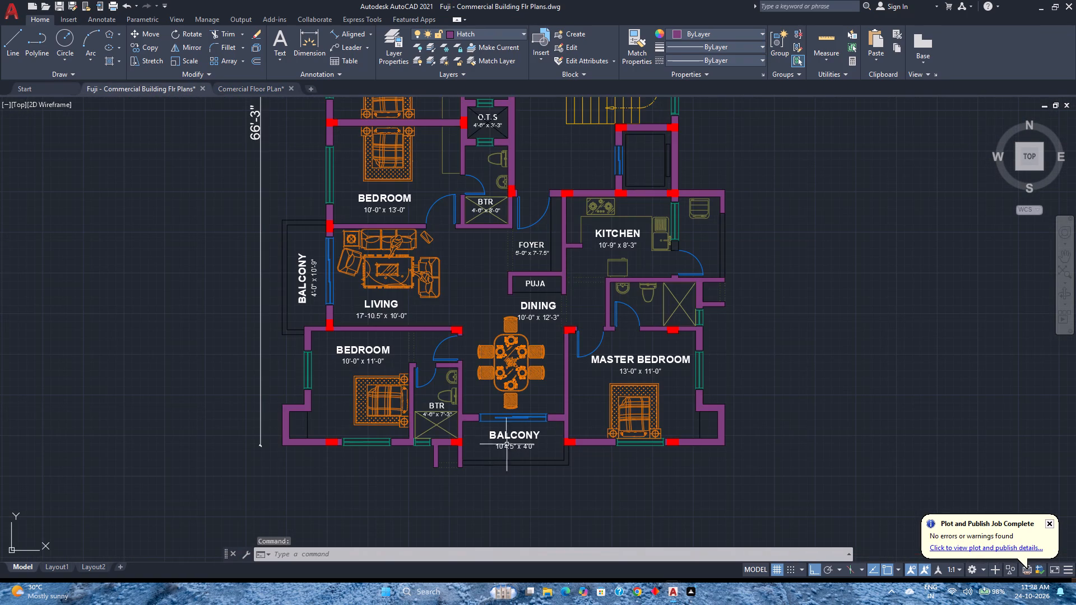
pyautogui.click(512, 438)
pyautogui.rightClick(512, 438)
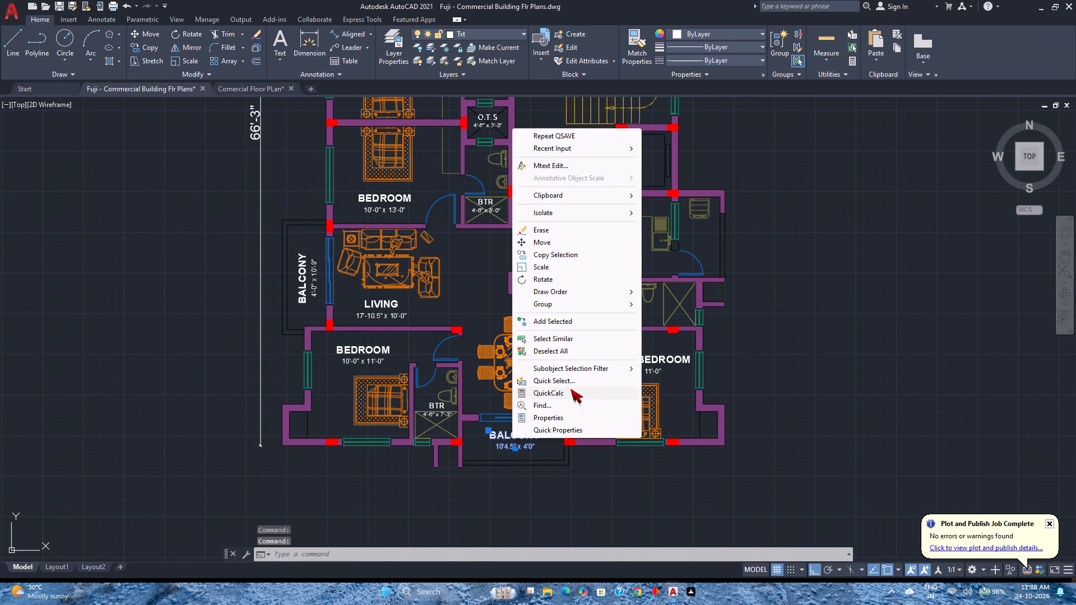
pyautogui.click(553, 339)
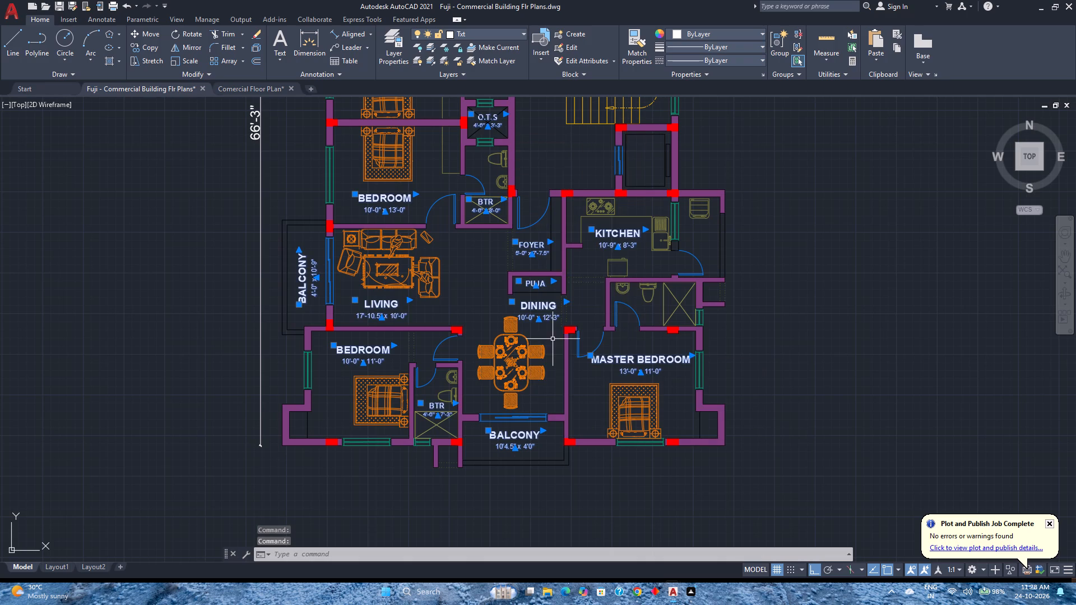
# Add all similar beds, the dining sets and the lower living room's sofa set to the selection.
pyautogui.click(392, 398)
pyautogui.rightClick(392, 398)
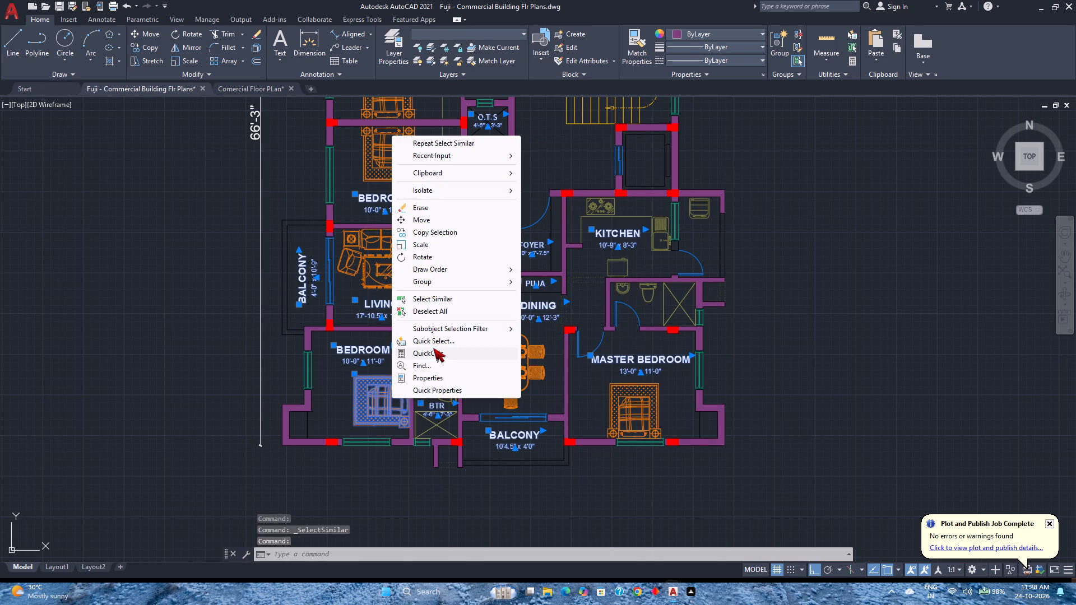
pyautogui.click(429, 299)
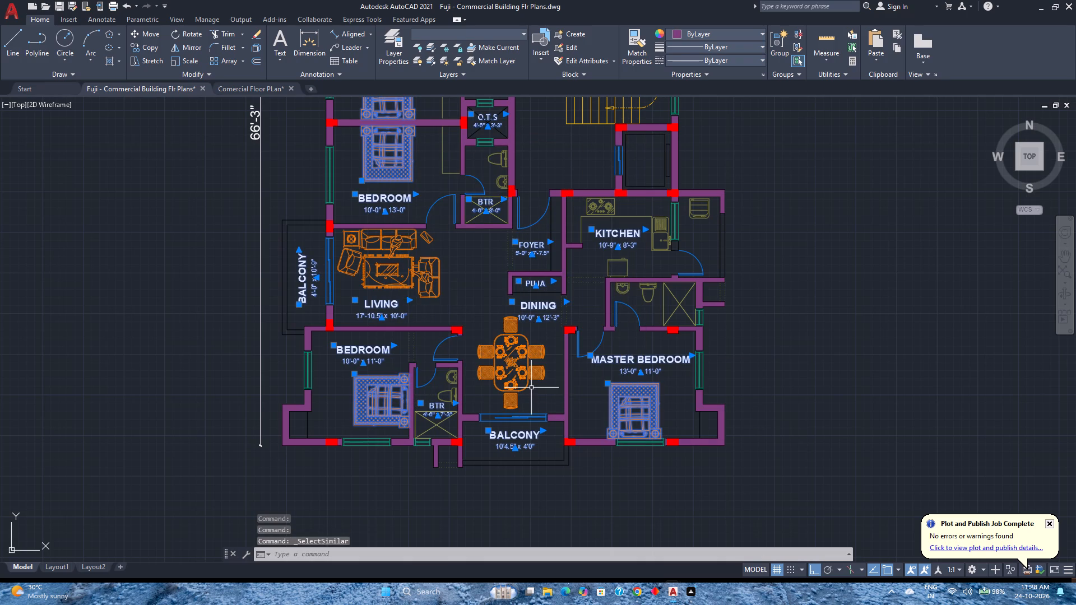
pyautogui.click(516, 372)
pyautogui.rightClick(516, 372)
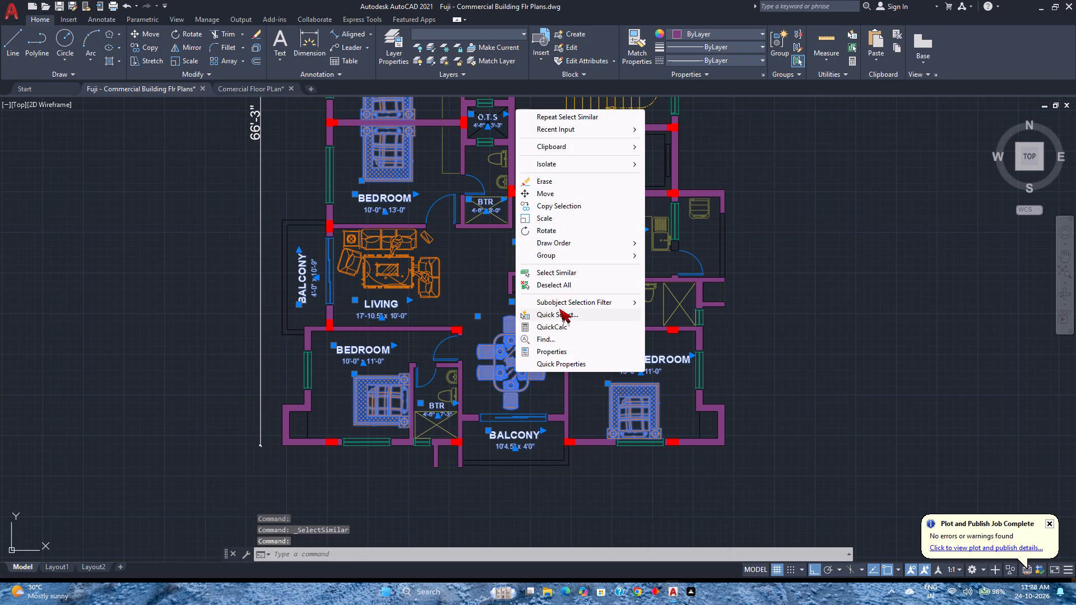
pyautogui.click(562, 313)
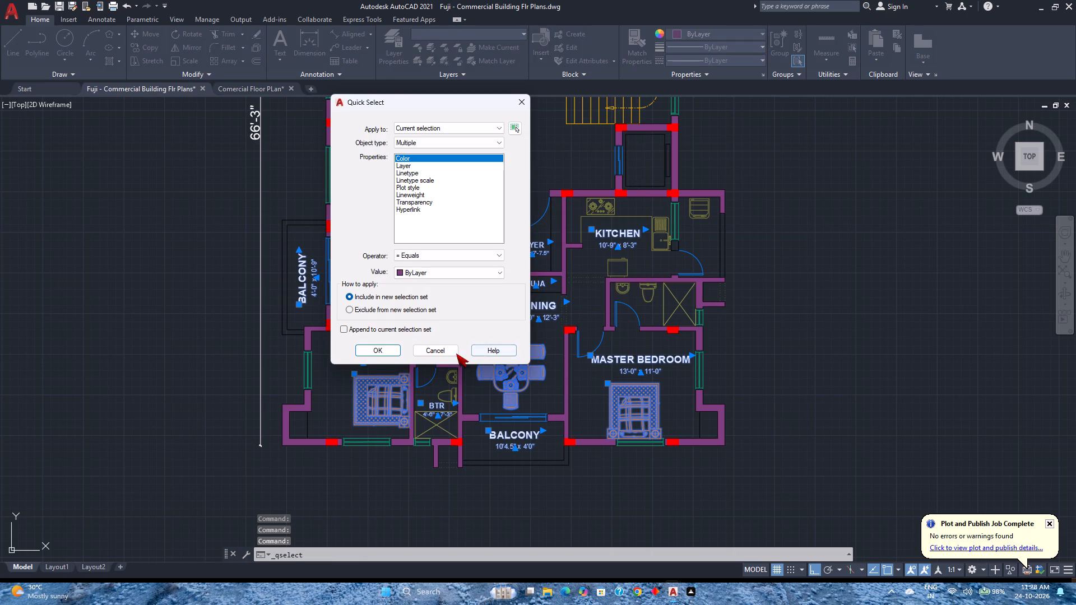
pyautogui.click(449, 353)
pyautogui.rightClick(519, 374)
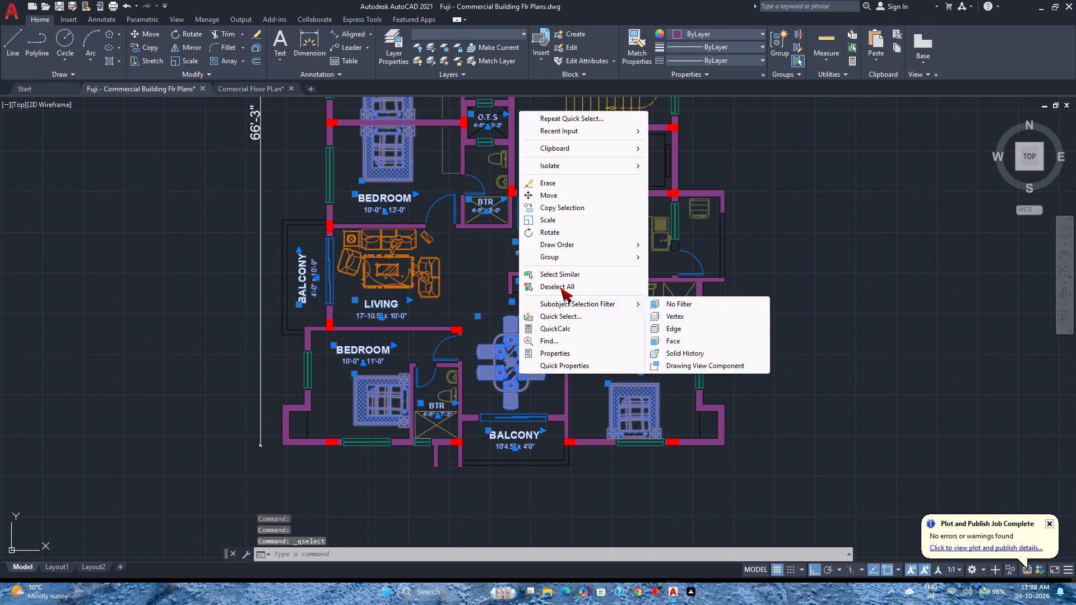
pyautogui.click(562, 275)
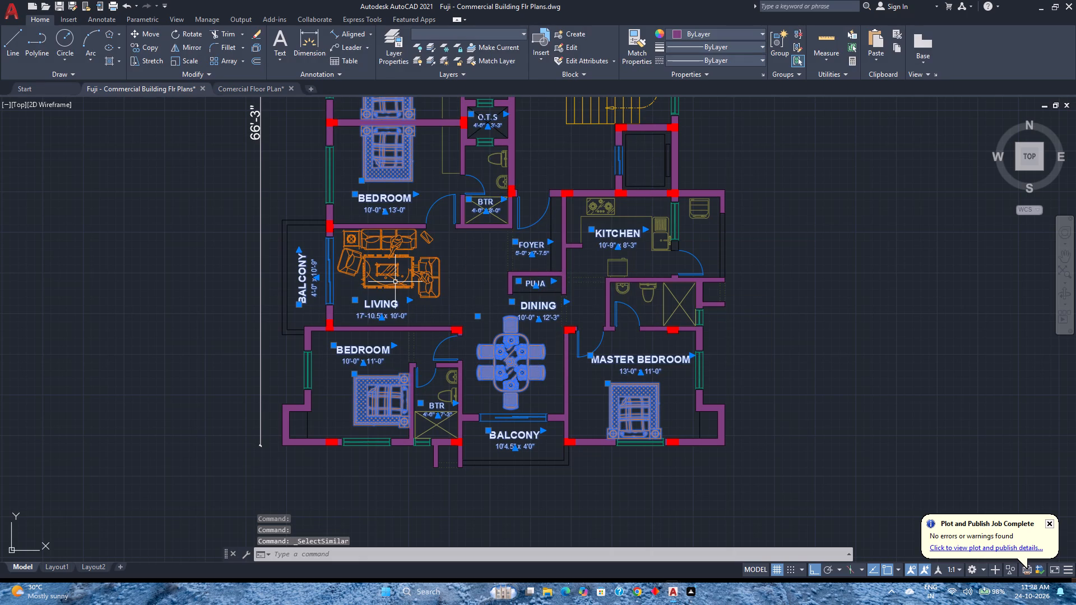
pyautogui.click(395, 281)
pyautogui.rightClick(395, 281)
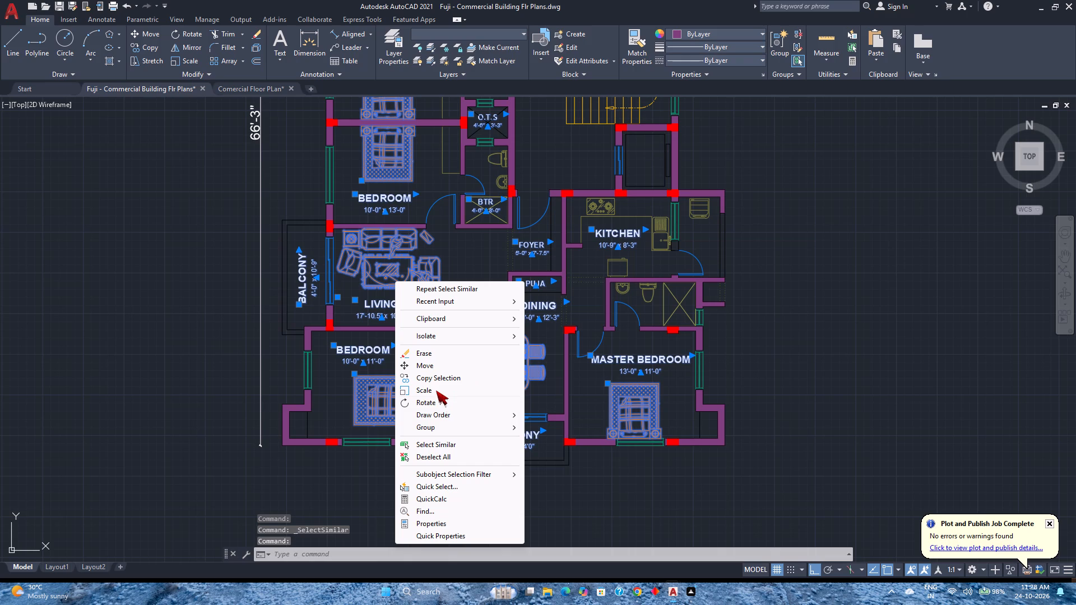
pyautogui.click(457, 440)
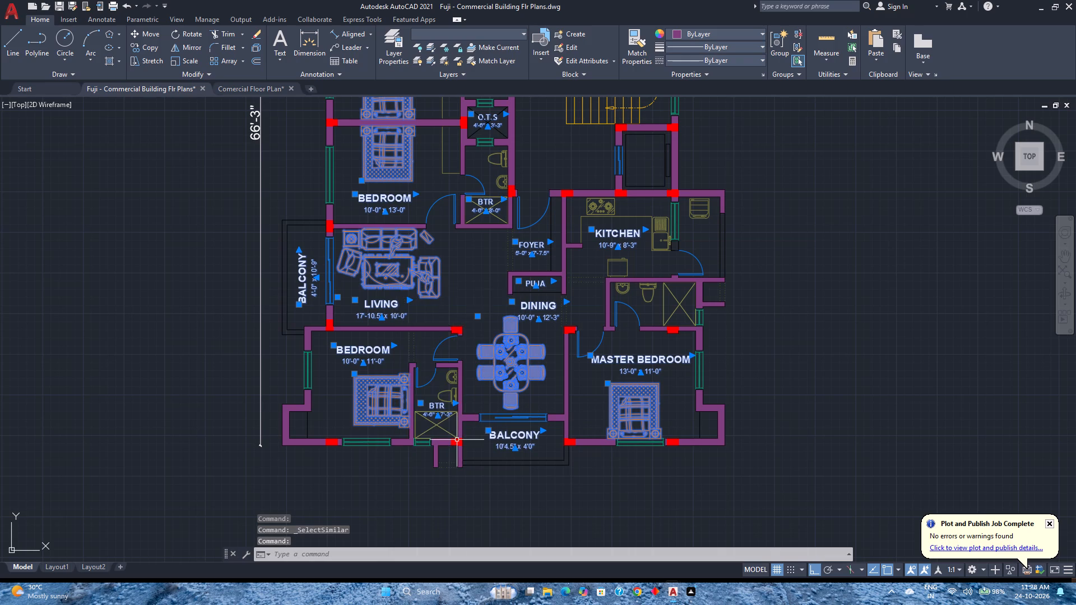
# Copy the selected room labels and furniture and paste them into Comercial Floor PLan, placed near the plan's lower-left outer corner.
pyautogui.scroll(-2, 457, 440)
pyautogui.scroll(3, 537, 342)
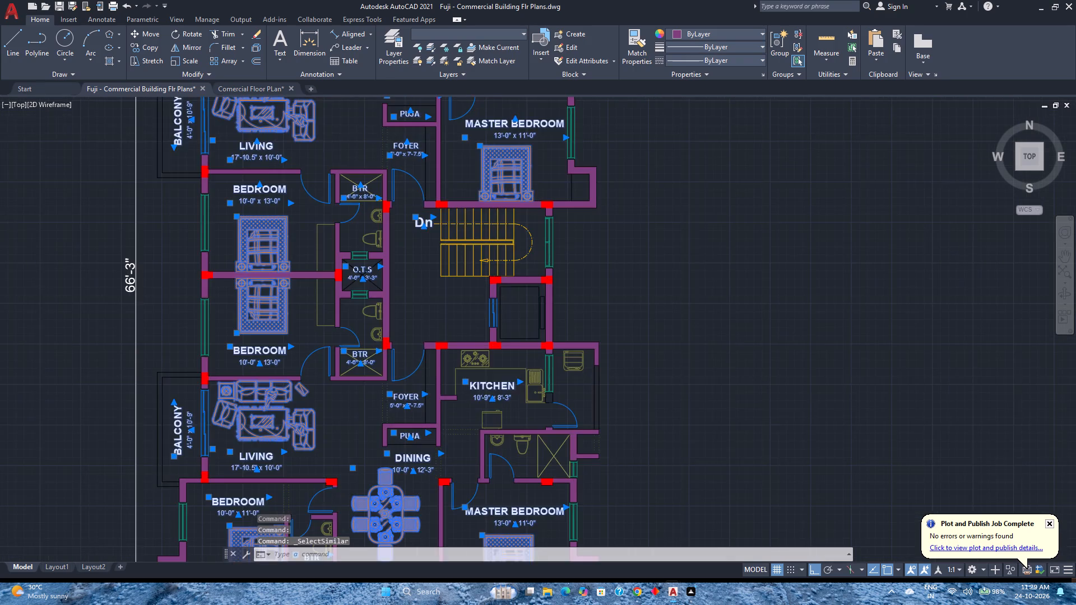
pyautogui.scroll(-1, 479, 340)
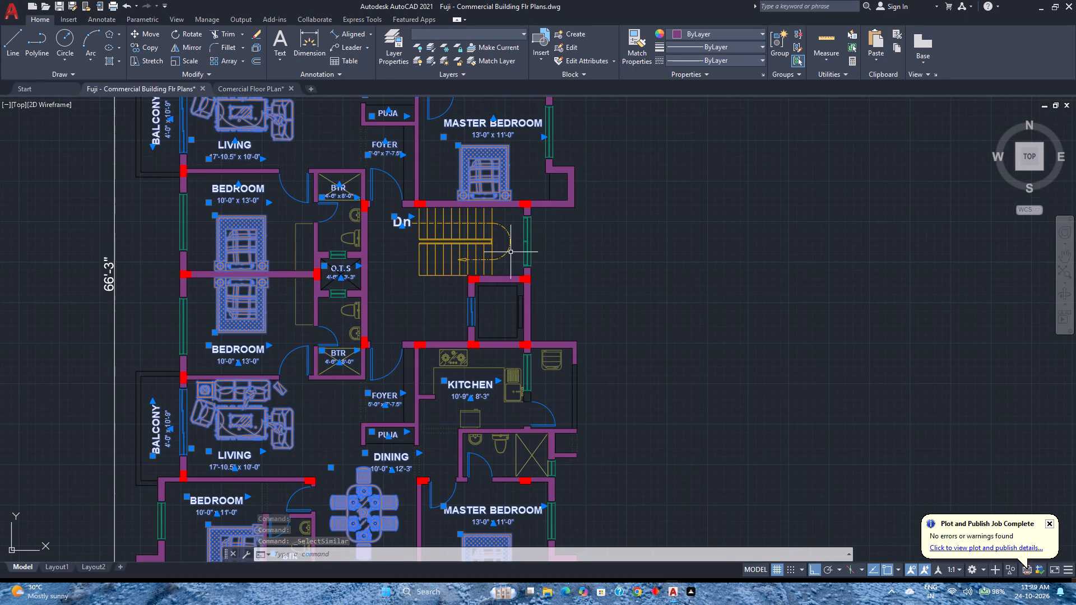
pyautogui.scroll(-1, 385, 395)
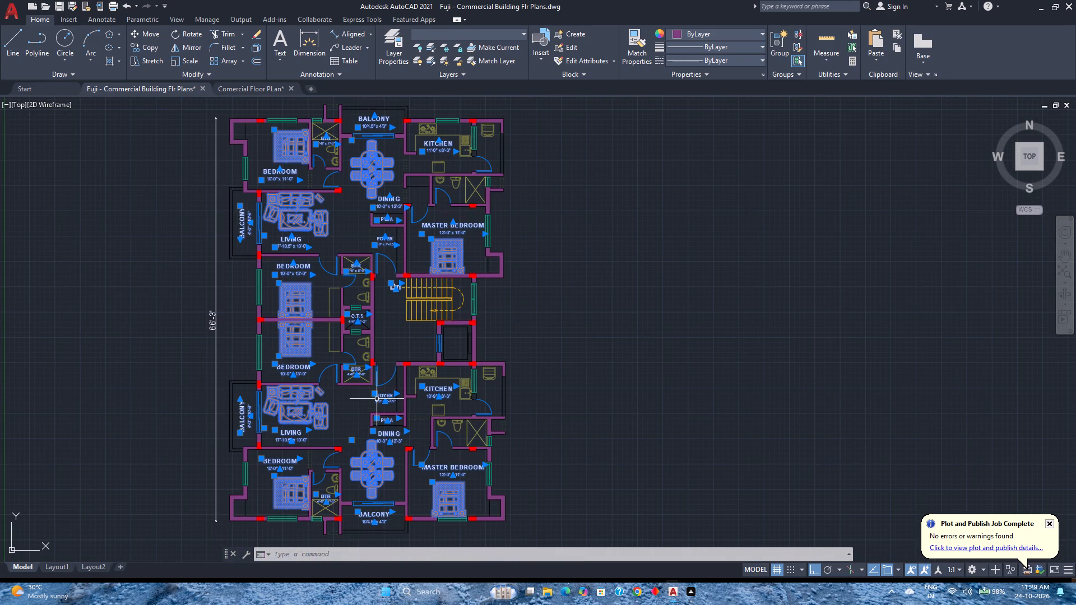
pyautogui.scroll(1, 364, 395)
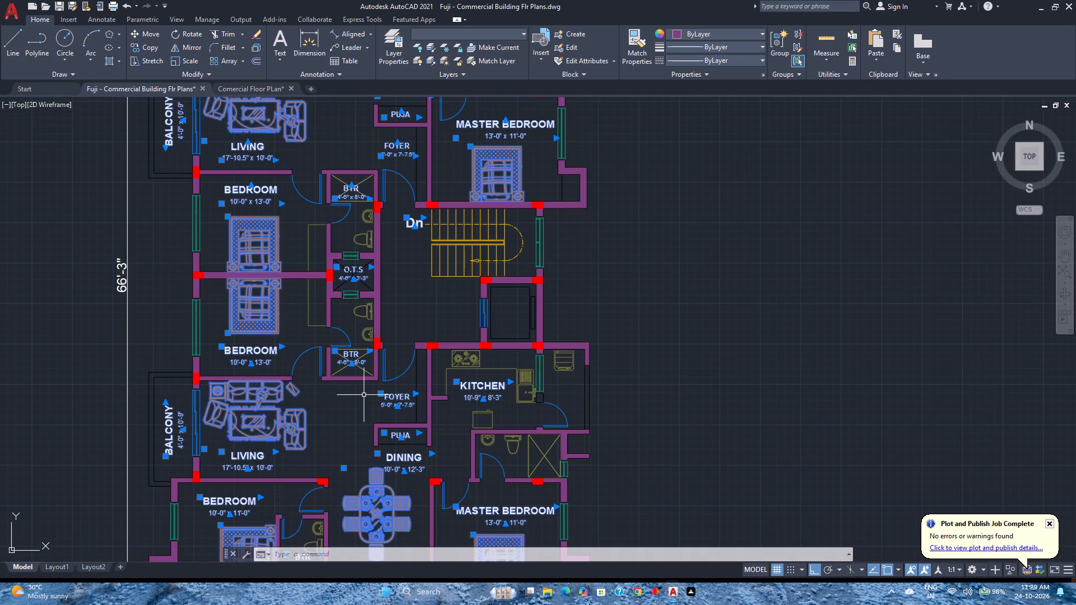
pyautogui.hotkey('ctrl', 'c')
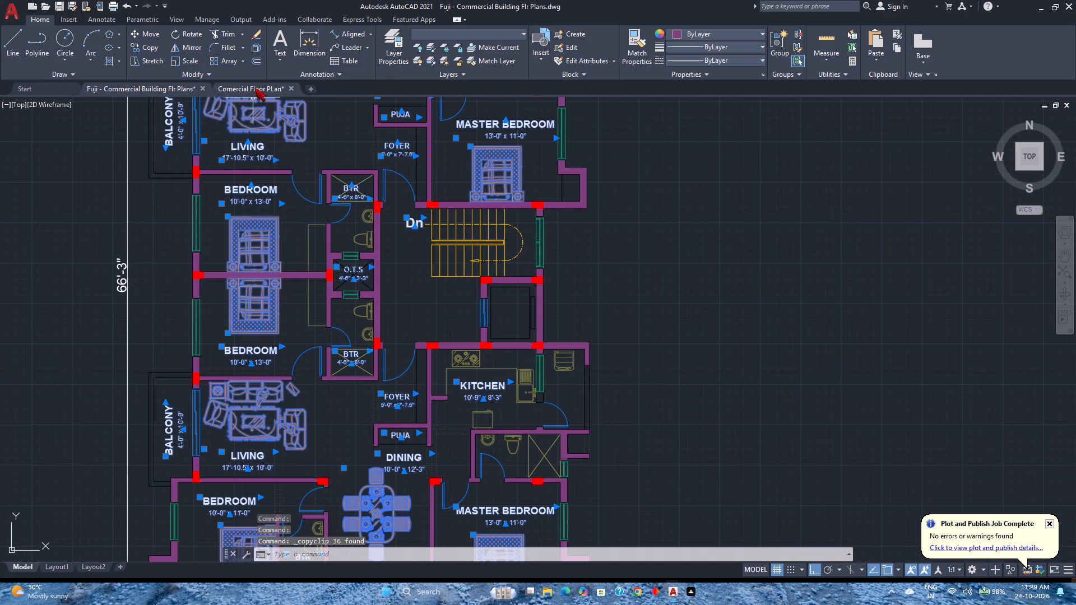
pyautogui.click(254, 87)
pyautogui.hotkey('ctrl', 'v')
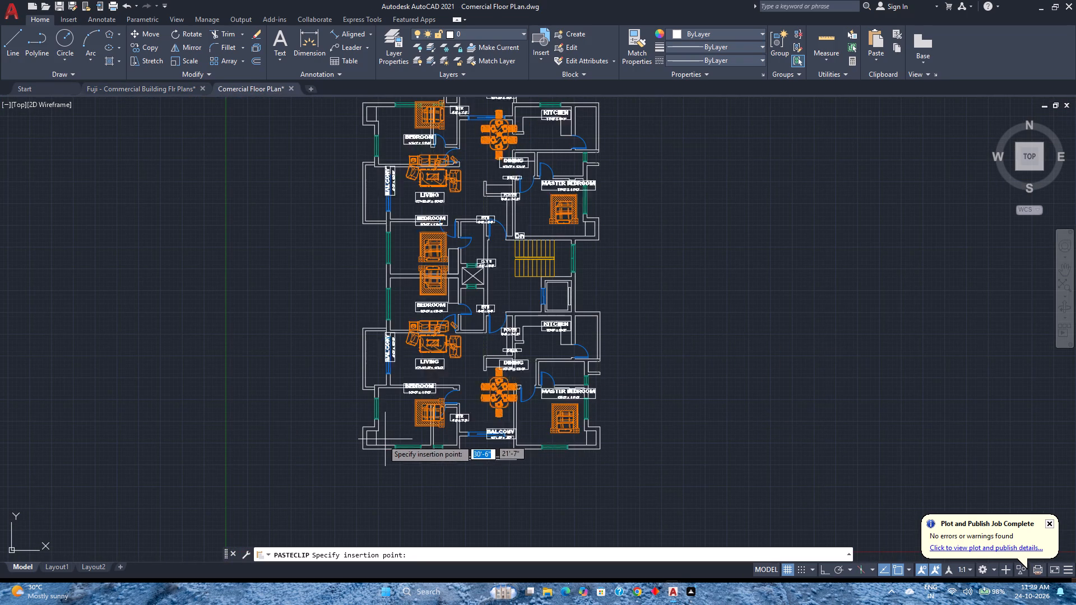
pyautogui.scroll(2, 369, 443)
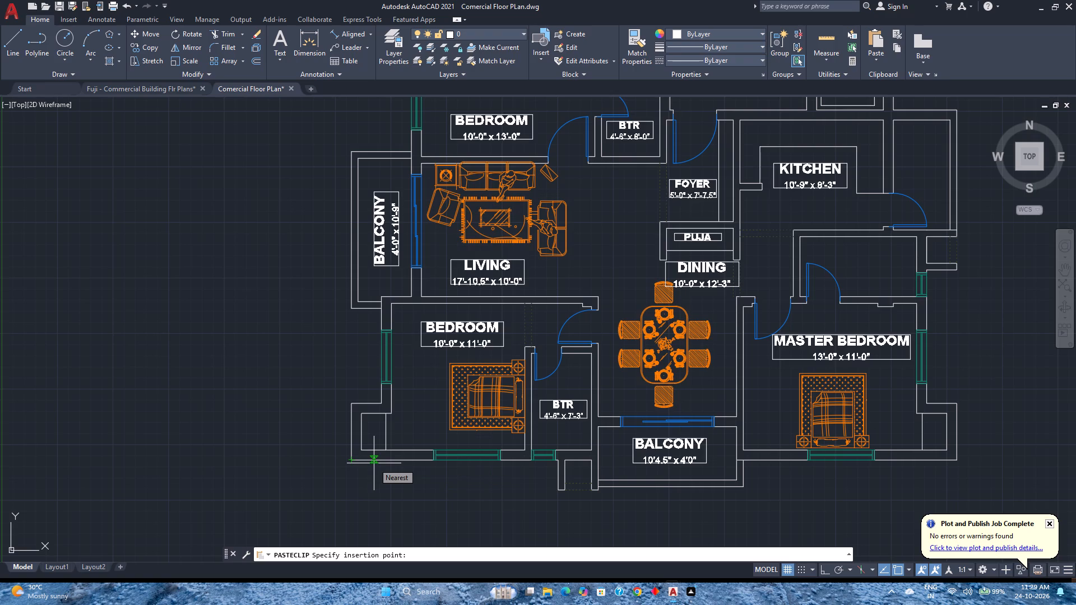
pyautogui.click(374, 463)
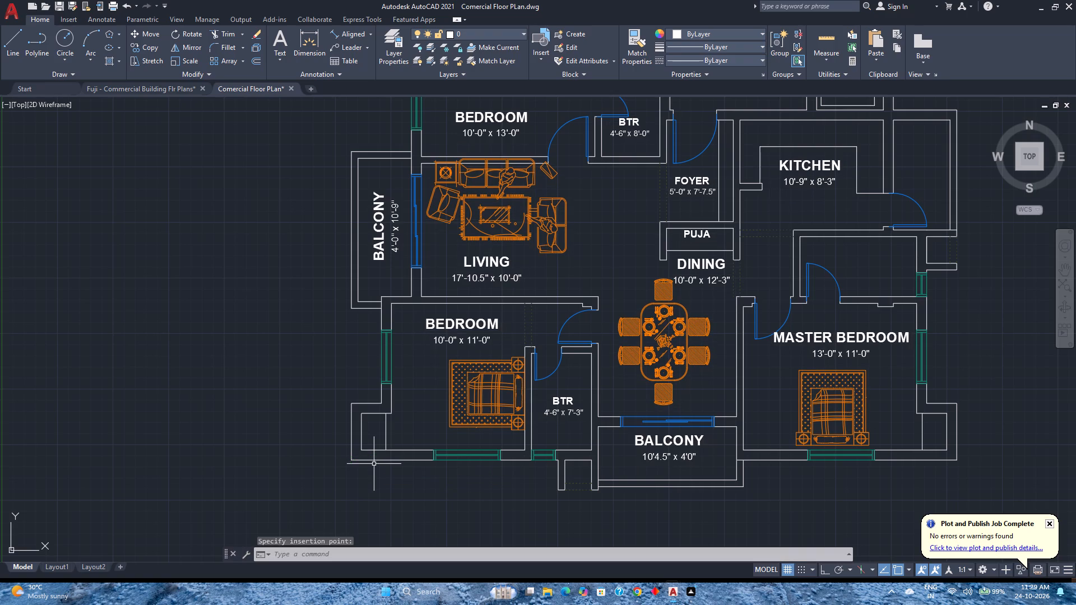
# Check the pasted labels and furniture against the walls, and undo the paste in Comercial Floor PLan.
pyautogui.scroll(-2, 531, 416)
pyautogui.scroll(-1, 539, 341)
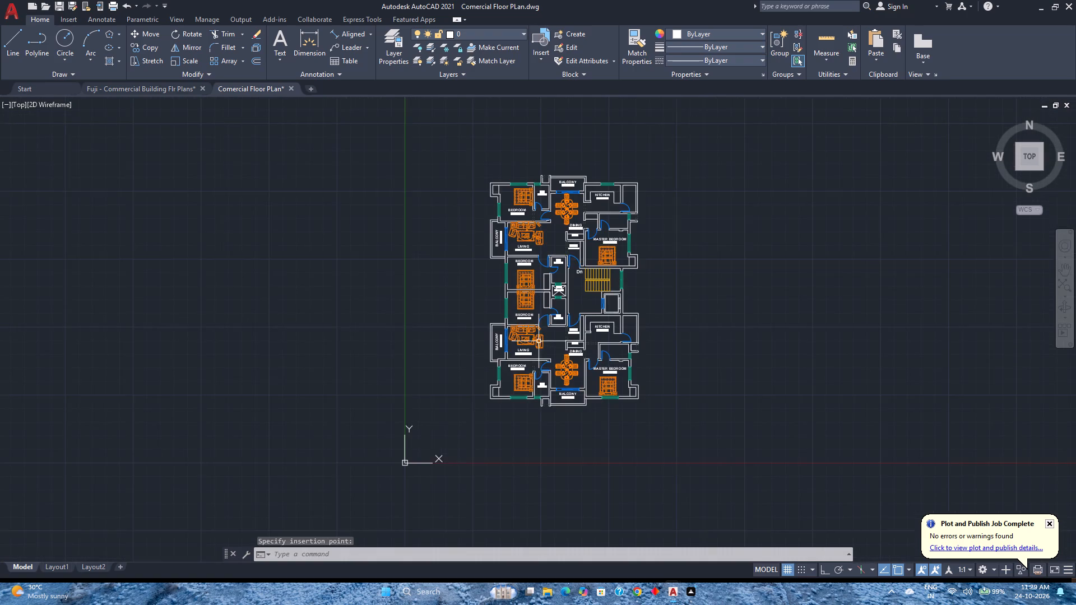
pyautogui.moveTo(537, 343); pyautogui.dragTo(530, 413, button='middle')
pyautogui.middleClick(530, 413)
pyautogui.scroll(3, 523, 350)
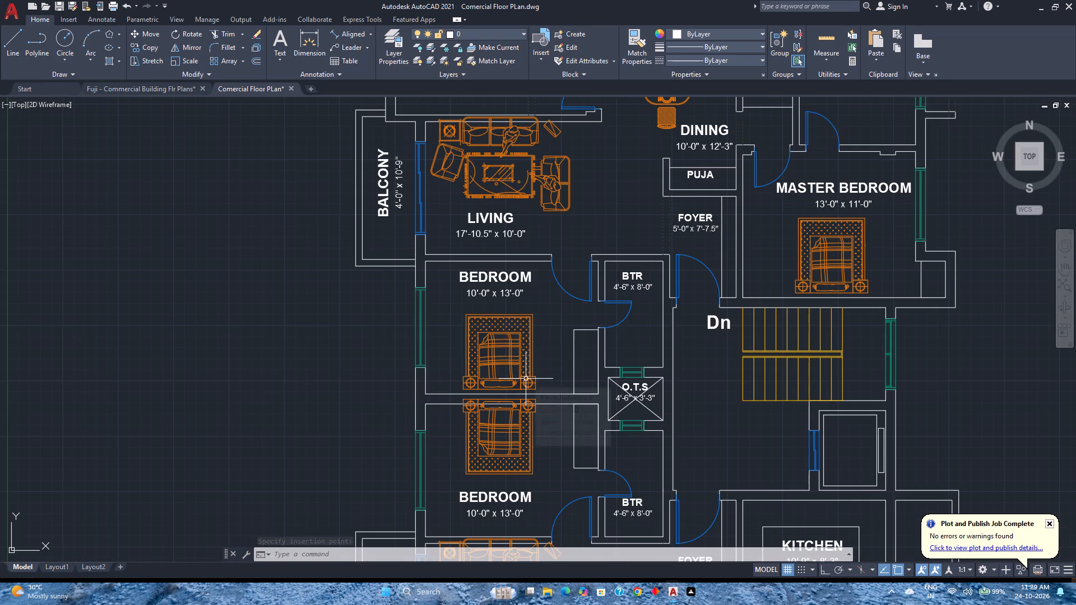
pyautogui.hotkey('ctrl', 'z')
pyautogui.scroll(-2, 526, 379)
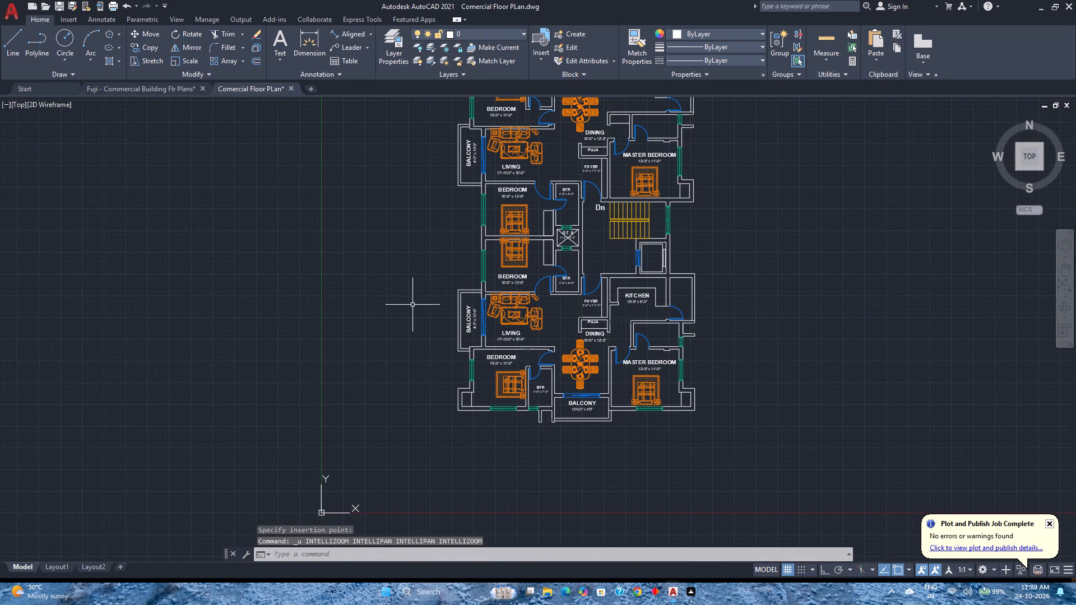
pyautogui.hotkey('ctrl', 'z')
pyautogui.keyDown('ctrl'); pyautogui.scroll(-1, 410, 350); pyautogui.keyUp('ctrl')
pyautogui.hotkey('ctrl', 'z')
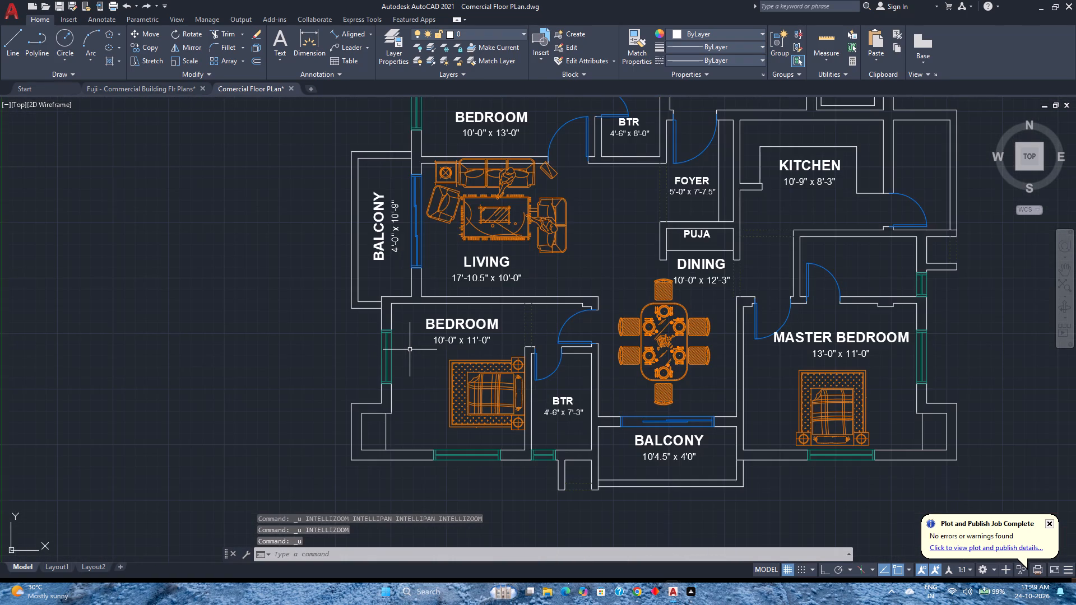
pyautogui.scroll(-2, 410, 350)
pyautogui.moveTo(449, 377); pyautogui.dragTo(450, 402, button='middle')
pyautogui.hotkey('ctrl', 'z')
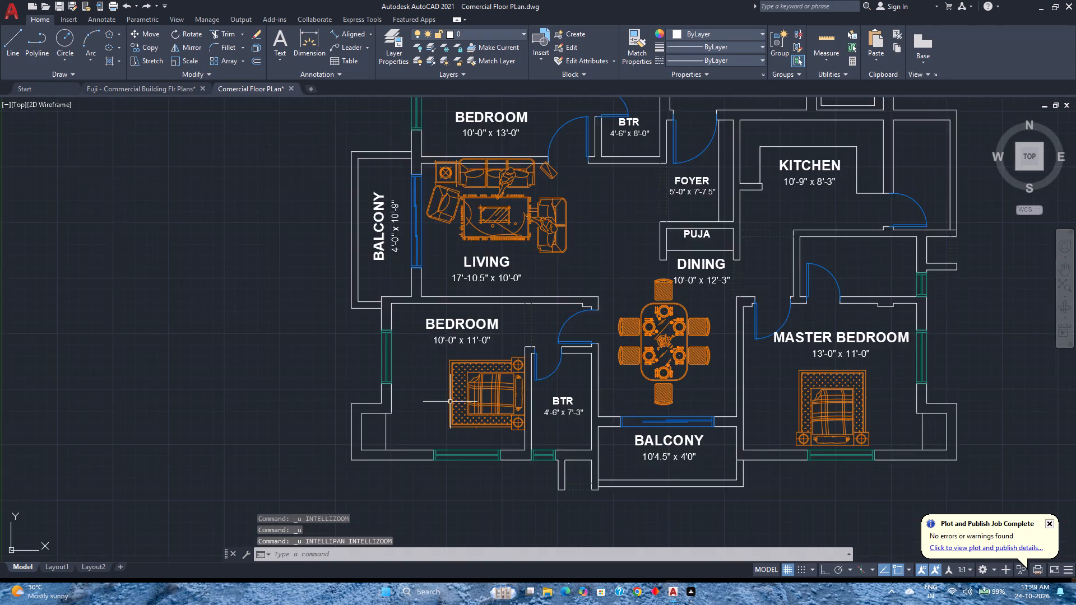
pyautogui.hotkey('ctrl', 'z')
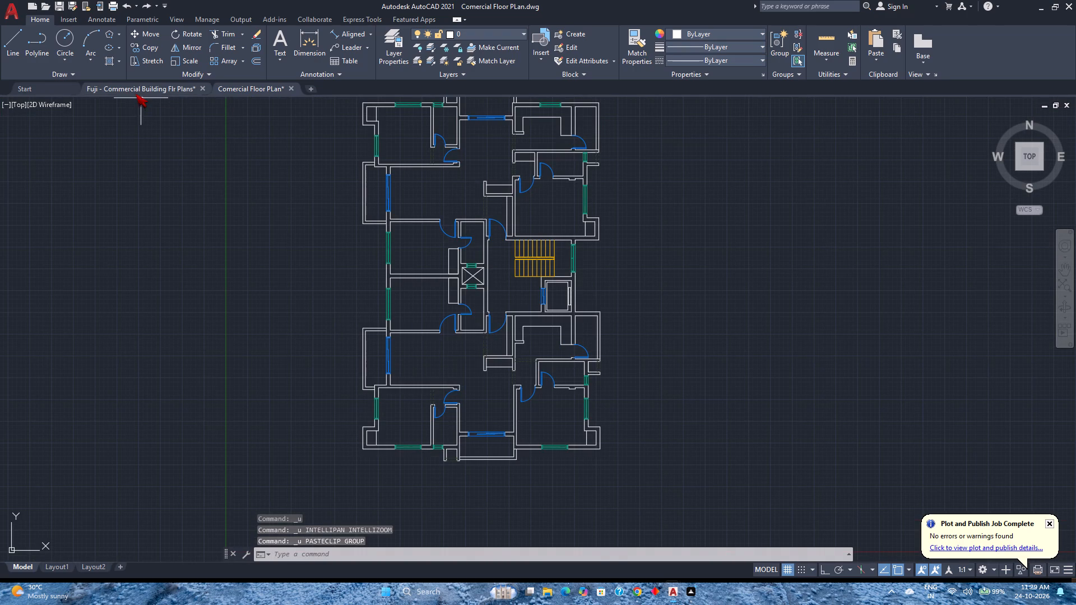
# Paste the copied room labels and furniture into Comercial Floor PLan, in the empty space east of the plan.
pyautogui.hotkey('ctrl', 'v')
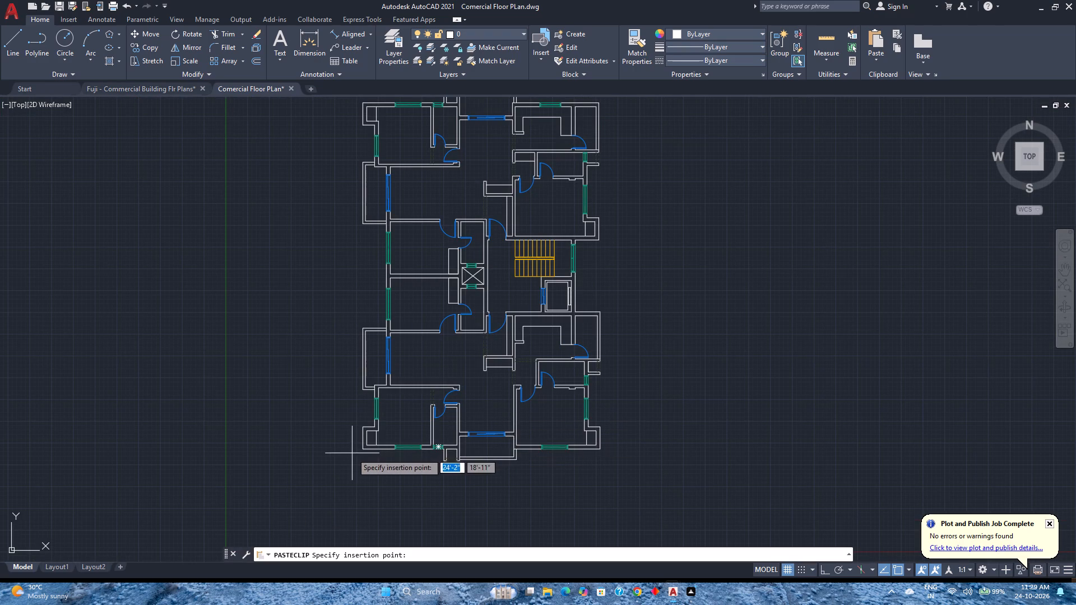
pyautogui.click(706, 440)
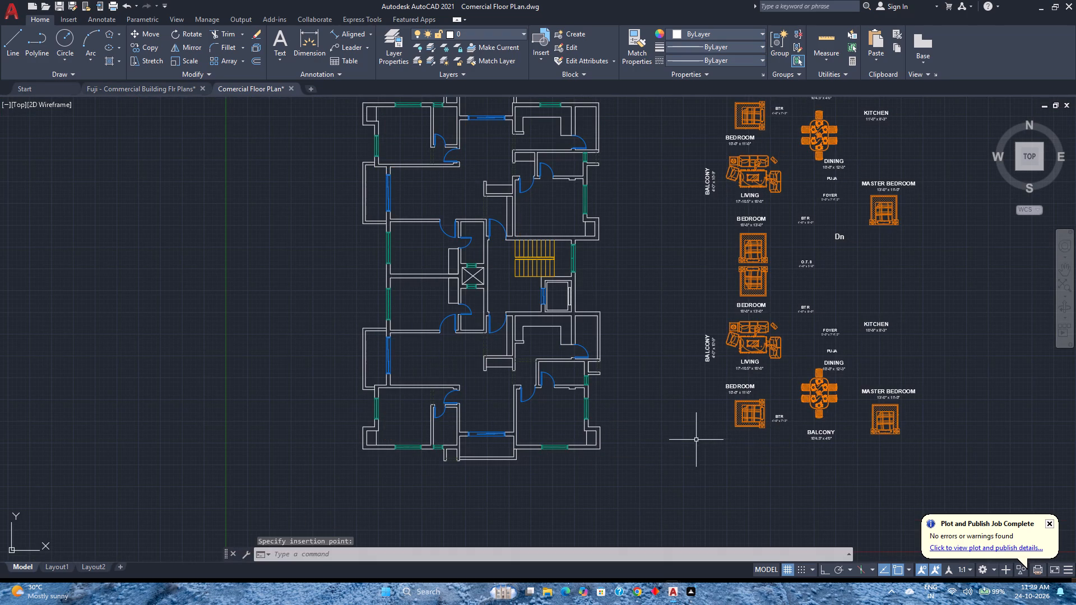
# Move all pasted labels and furniture into the plan, setting the lower master bed's headboard midpoint midway between the south wall's inner west corner and niche line.
pyautogui.moveTo(783, 449); pyautogui.dragTo(551, 478, button='middle')
pyautogui.middleClick(551, 478)
pyautogui.middleClick(551, 478)
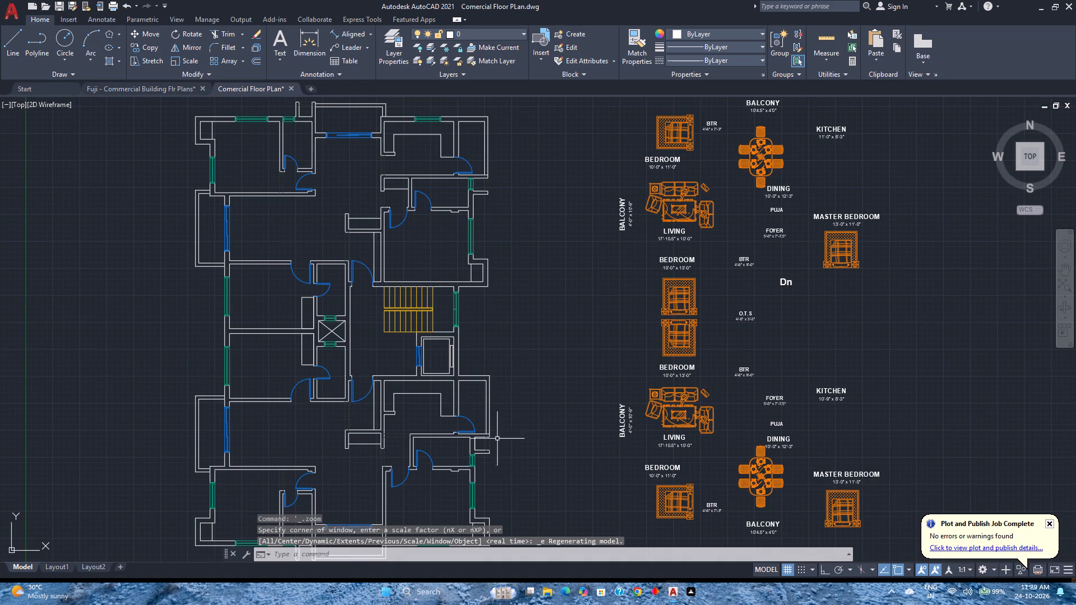
pyautogui.scroll(-1, 639, 264)
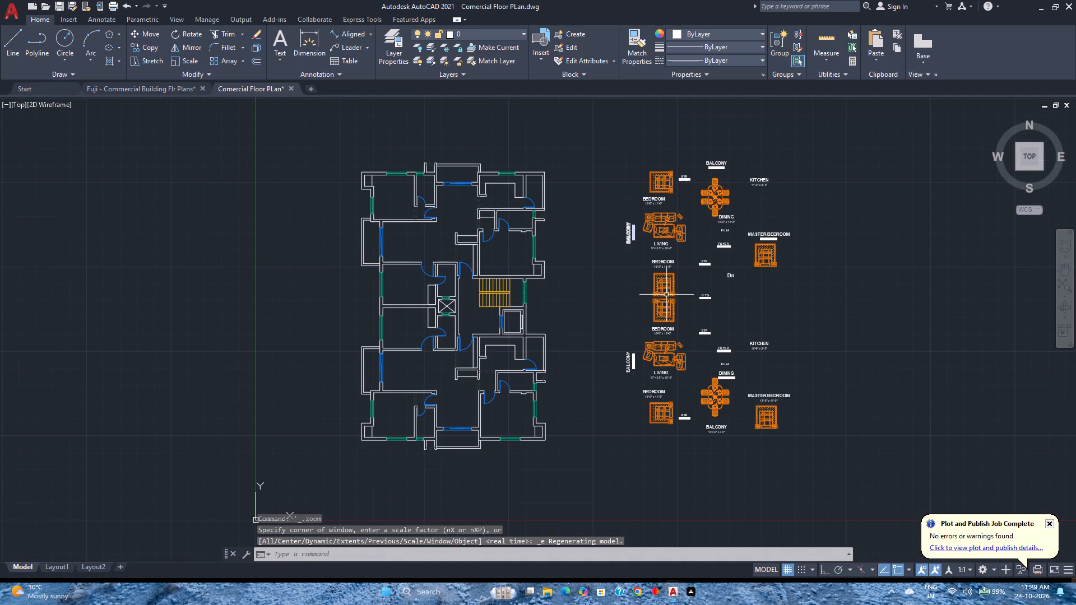
pyautogui.click(605, 128)
pyautogui.click(860, 467)
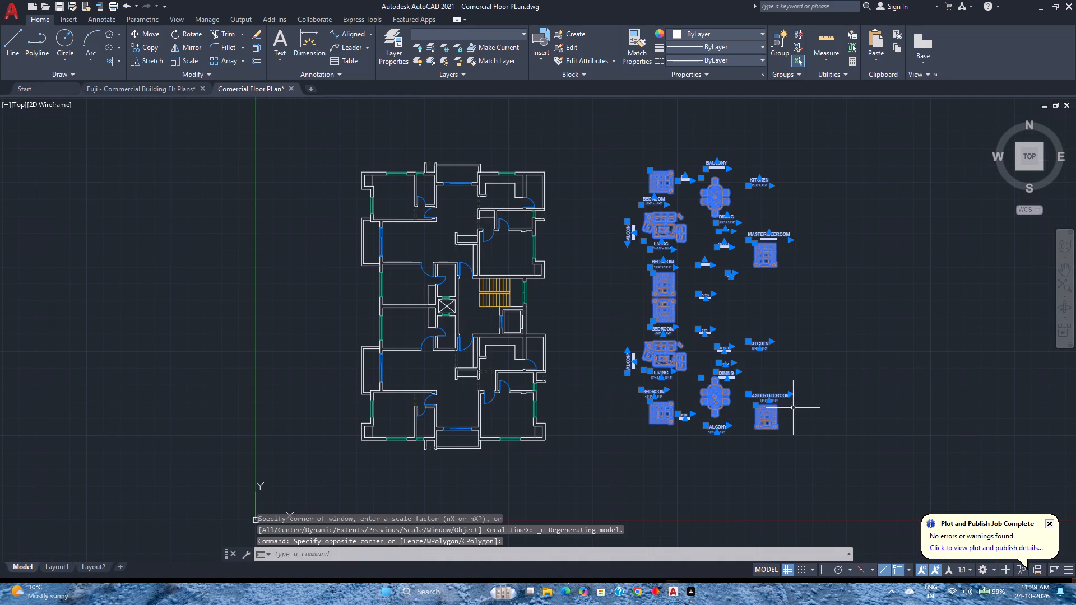
pyautogui.scroll(1, 794, 402)
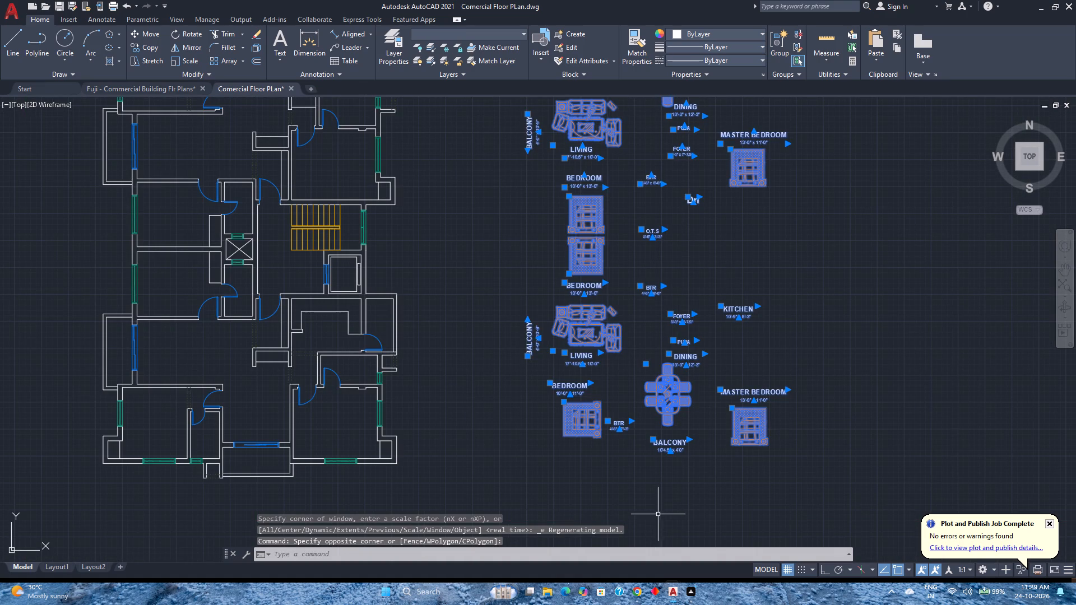
pyautogui.press('m')
pyautogui.press('Return')
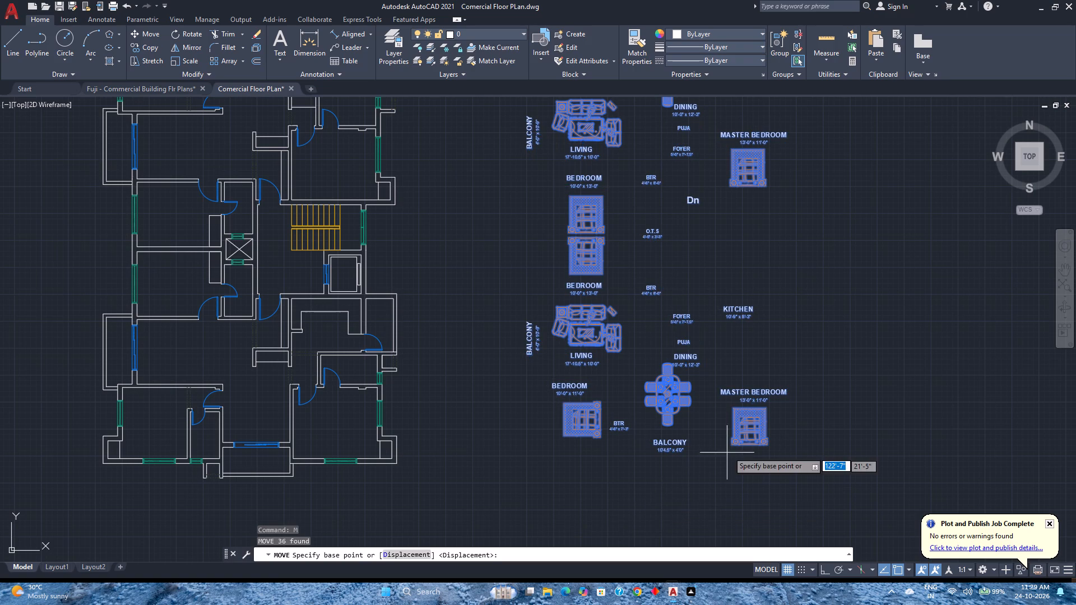
pyautogui.scroll(3, 733, 450)
pyautogui.scroll(3, 782, 450)
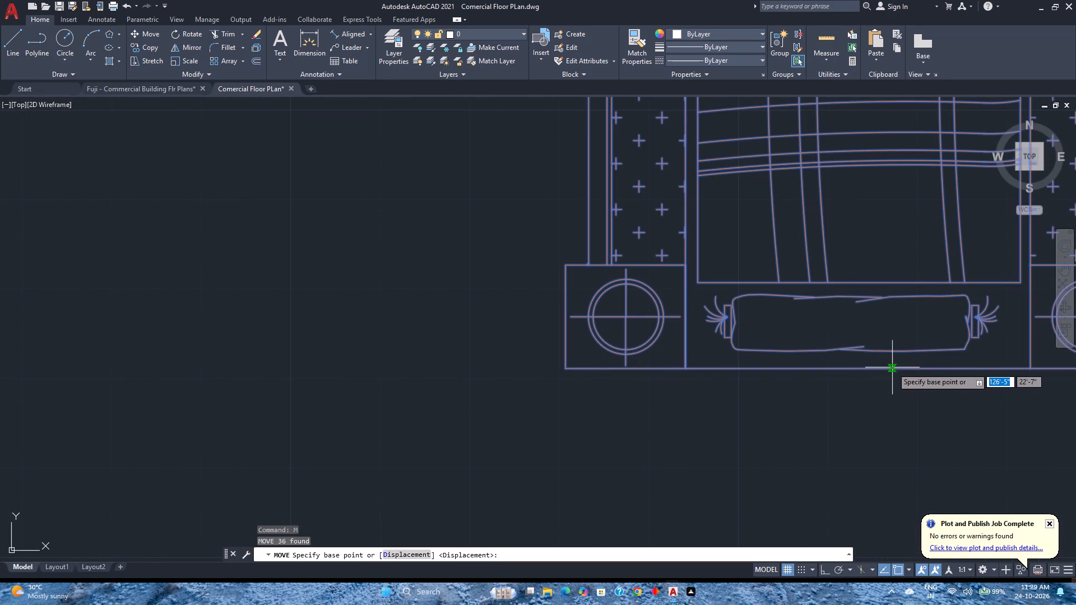
pyautogui.scroll(-3, 910, 367)
pyautogui.scroll(2, 907, 370)
pyautogui.moveTo(903, 372); pyautogui.dragTo(729, 415, button='middle')
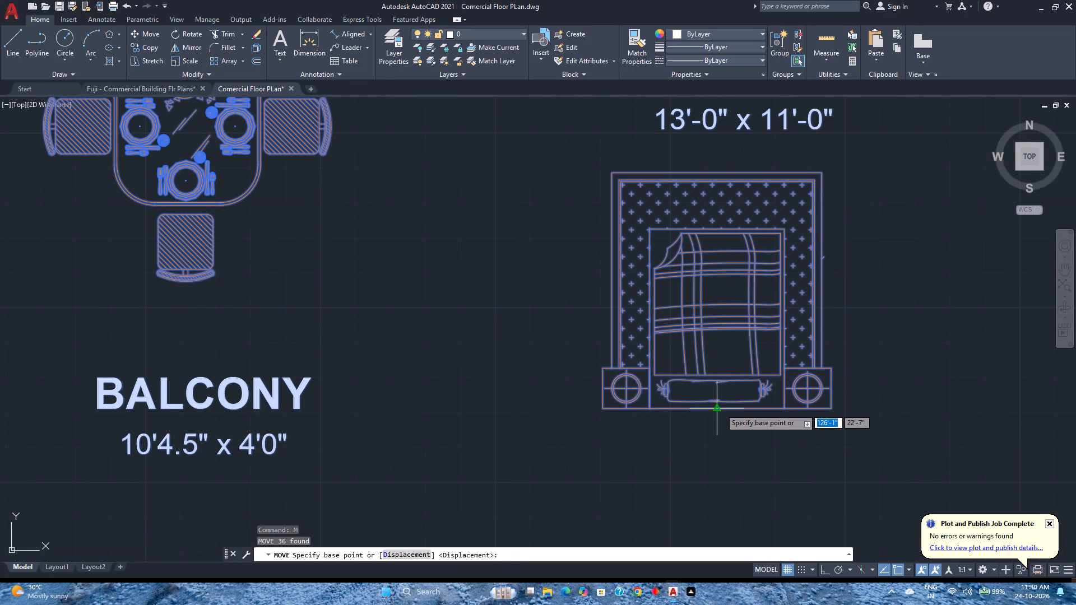
pyautogui.click(720, 408)
pyautogui.scroll(-6, 720, 408)
pyautogui.scroll(4, 553, 410)
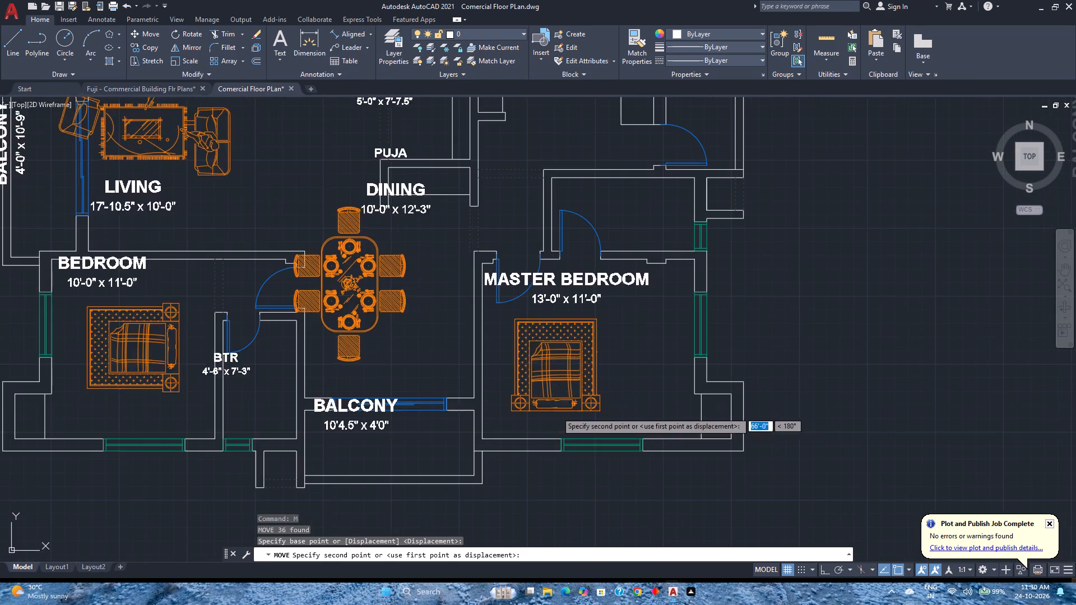
pyautogui.scroll(2, 588, 421)
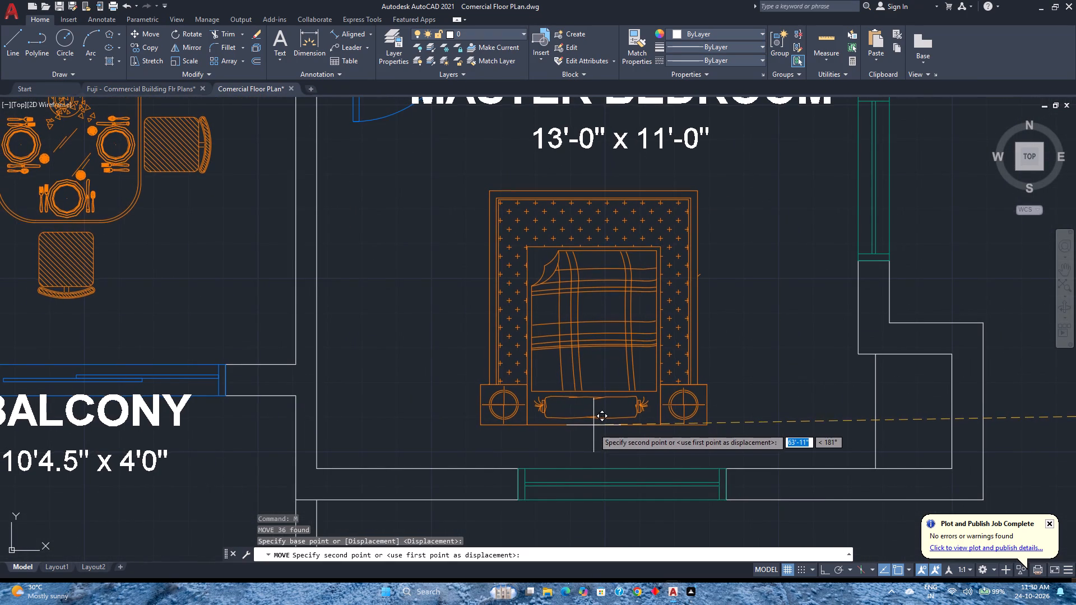
pyautogui.scroll(-1, 592, 442)
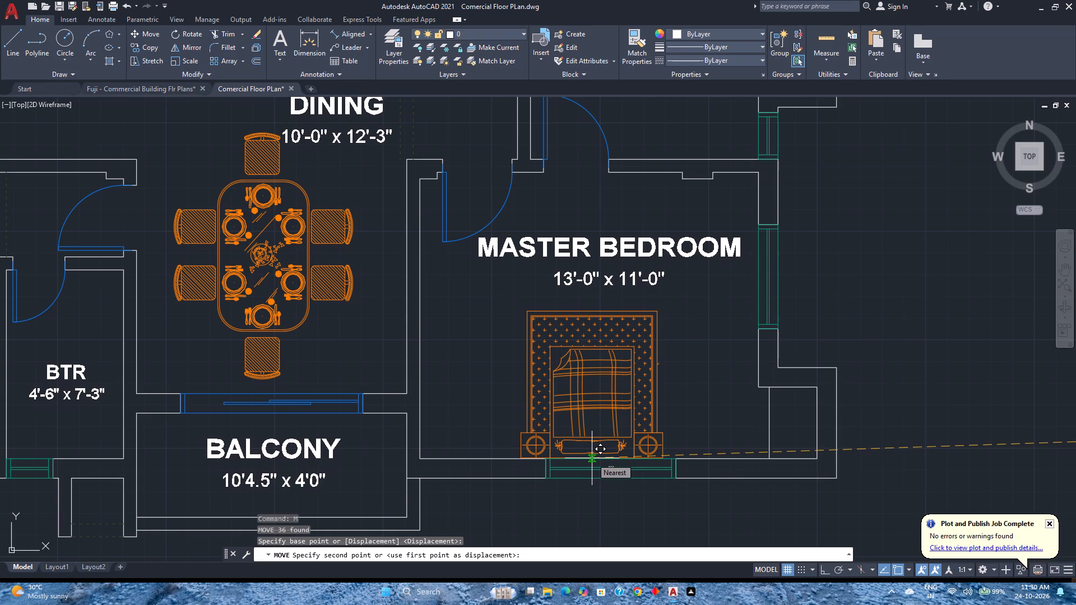
pyautogui.write('m2p')
pyautogui.press('Return')
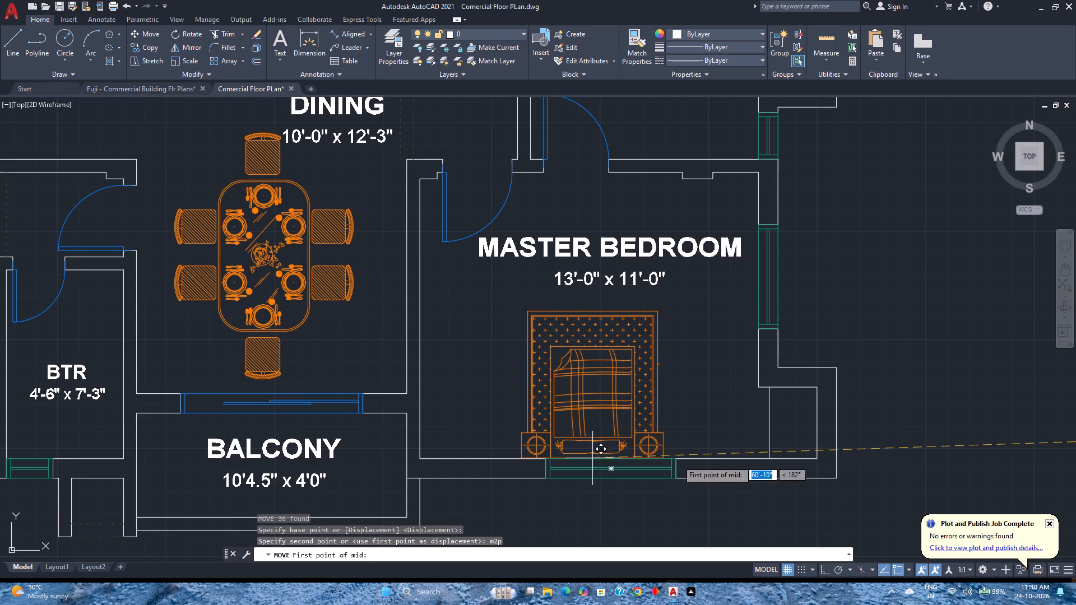
pyautogui.click(770, 460)
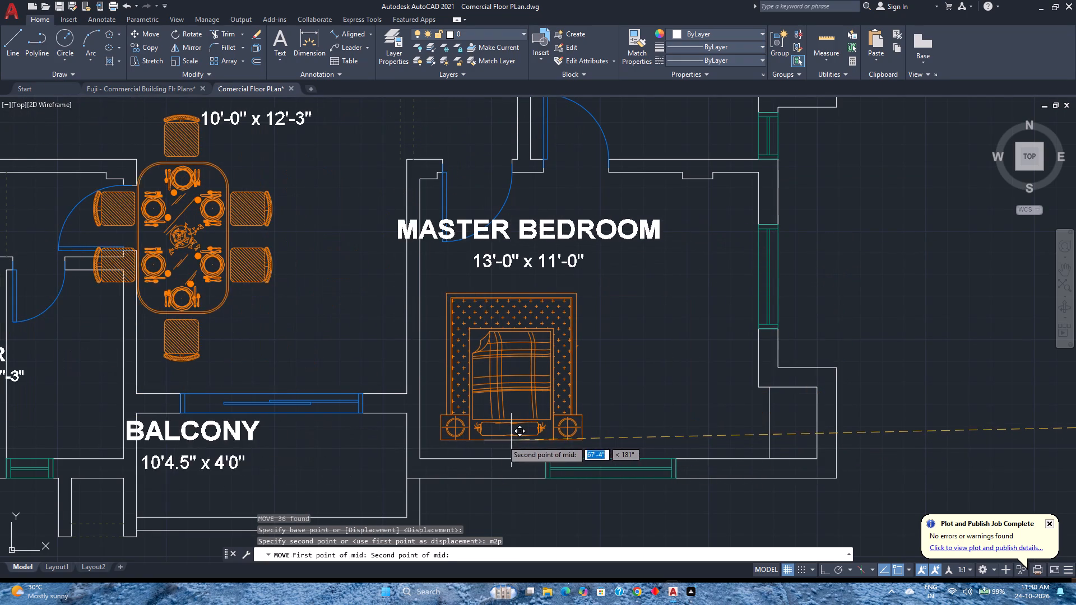
pyautogui.click(420, 458)
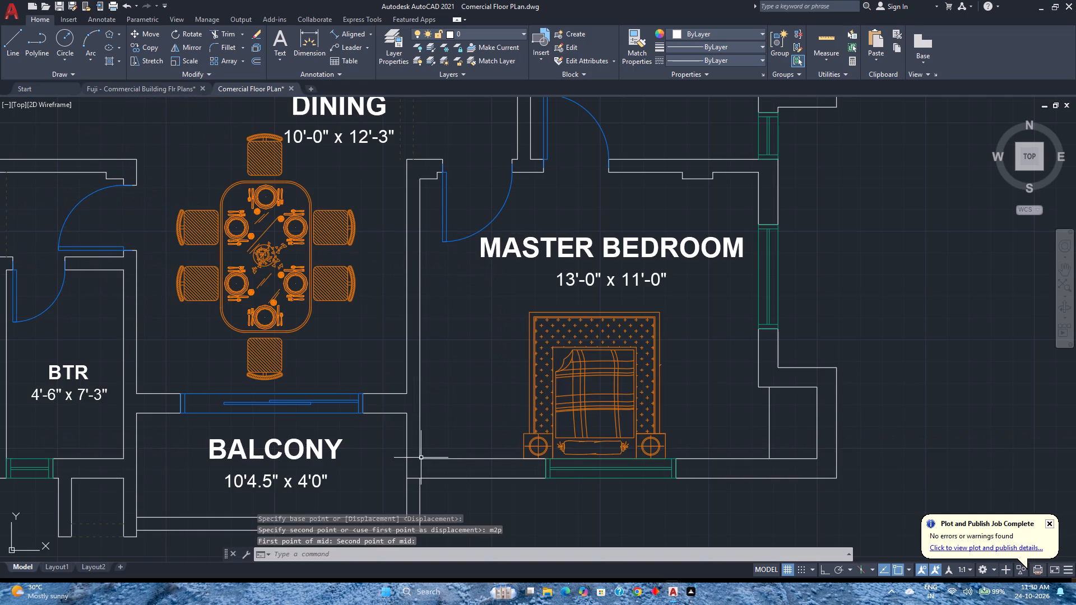
# Save the Comercial Floor PLan drawing with the labels and furniture in place.
pyautogui.scroll(-2, 559, 422)
pyautogui.scroll(-2, 758, 415)
pyautogui.moveTo(755, 415); pyautogui.dragTo(684, 450, button='middle')
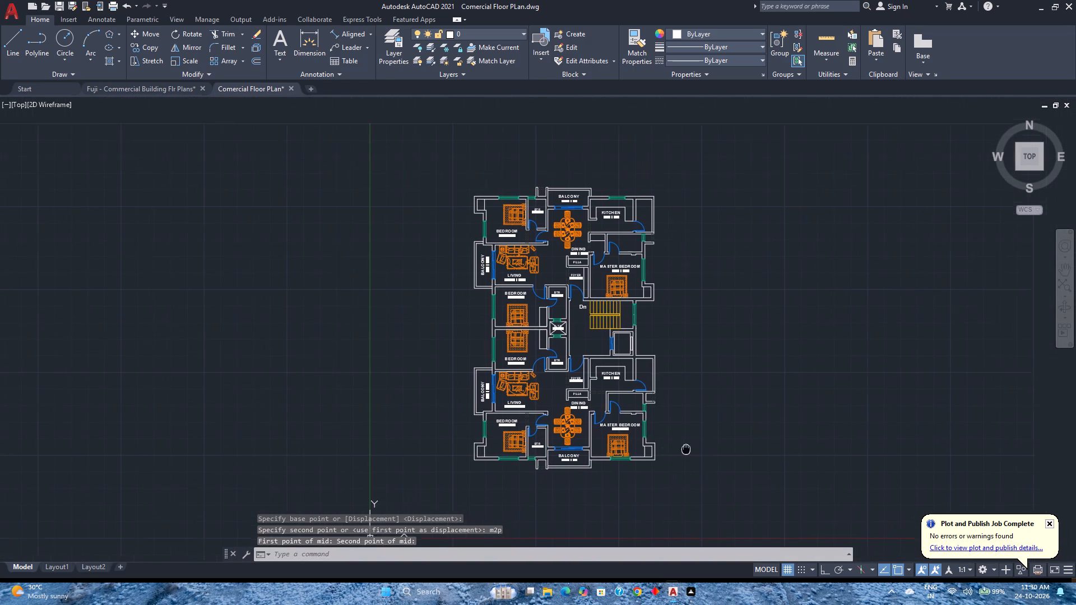
pyautogui.moveTo(684, 450); pyautogui.dragTo(683, 450, button='middle')
pyautogui.hotkey('ctrl', 's')
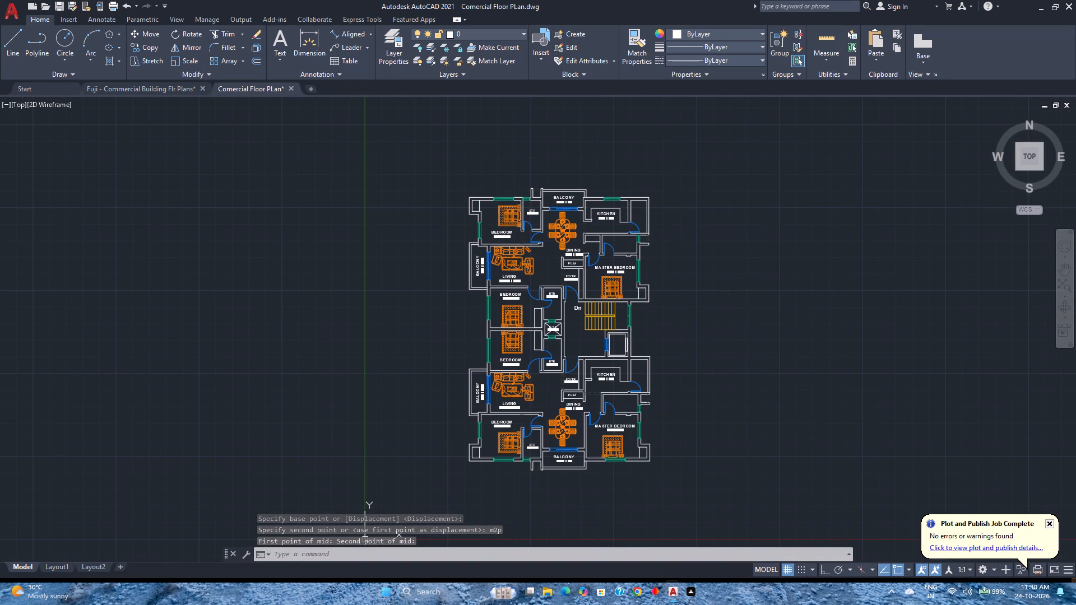
# Examine the placed labels and furniture room by room across the plan, and look through the drawing's layers.
pyautogui.scroll(-2, 648, 33)
pyautogui.scroll(3, 615, 226)
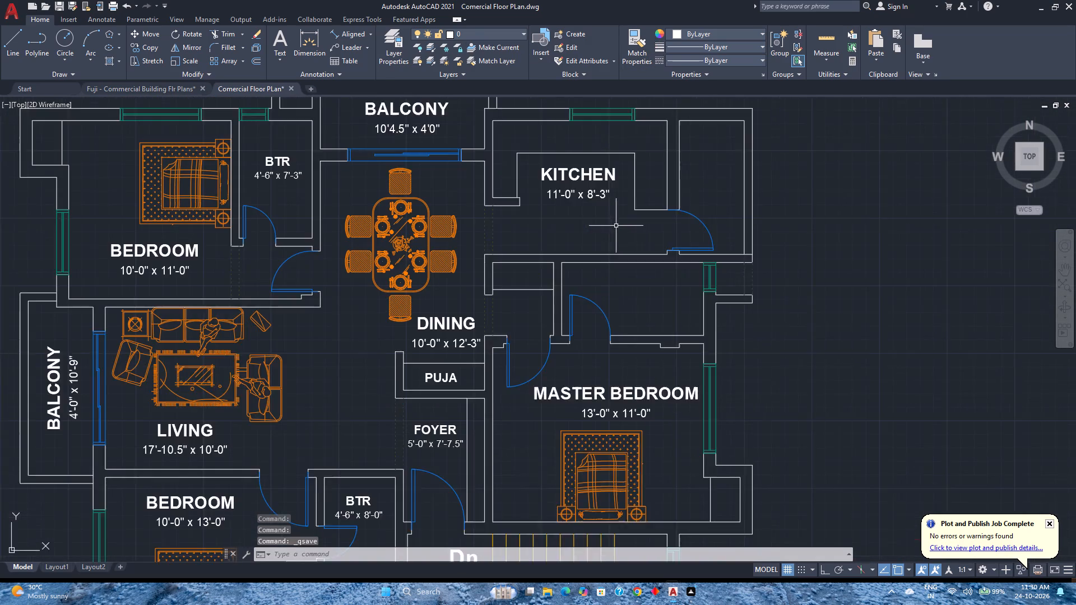
pyautogui.moveTo(598, 226); pyautogui.dragTo(499, 179, button='middle')
pyautogui.scroll(-2, 443, 315)
pyautogui.moveTo(443, 339); pyautogui.dragTo(505, 257, button='middle')
pyautogui.middleClick(505, 257)
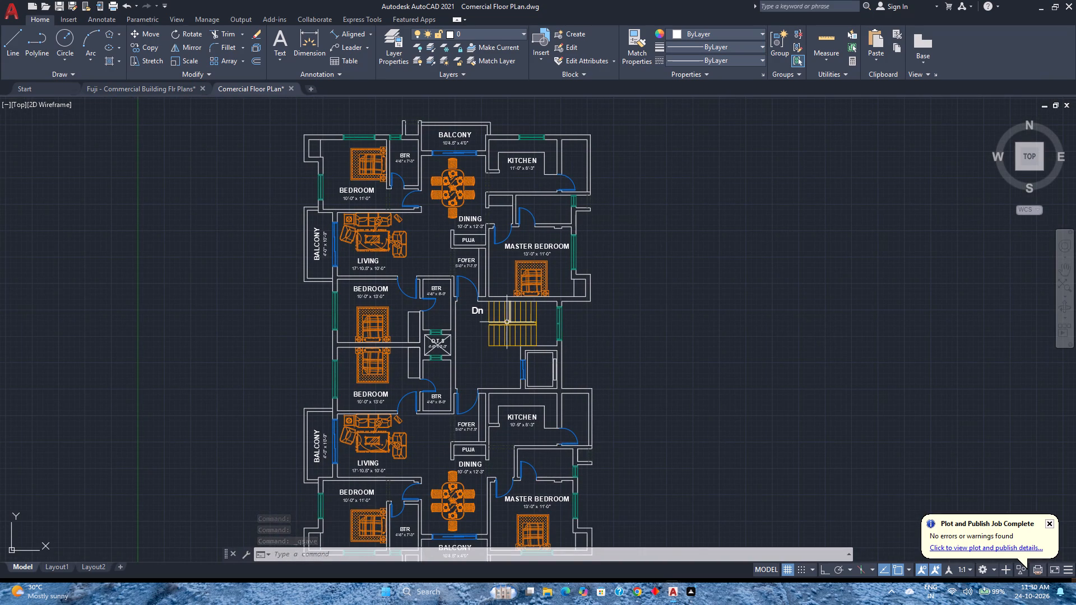
pyautogui.moveTo(469, 362); pyautogui.dragTo(479, 334, button='middle')
pyautogui.middleClick(479, 334)
pyautogui.click(477, 29)
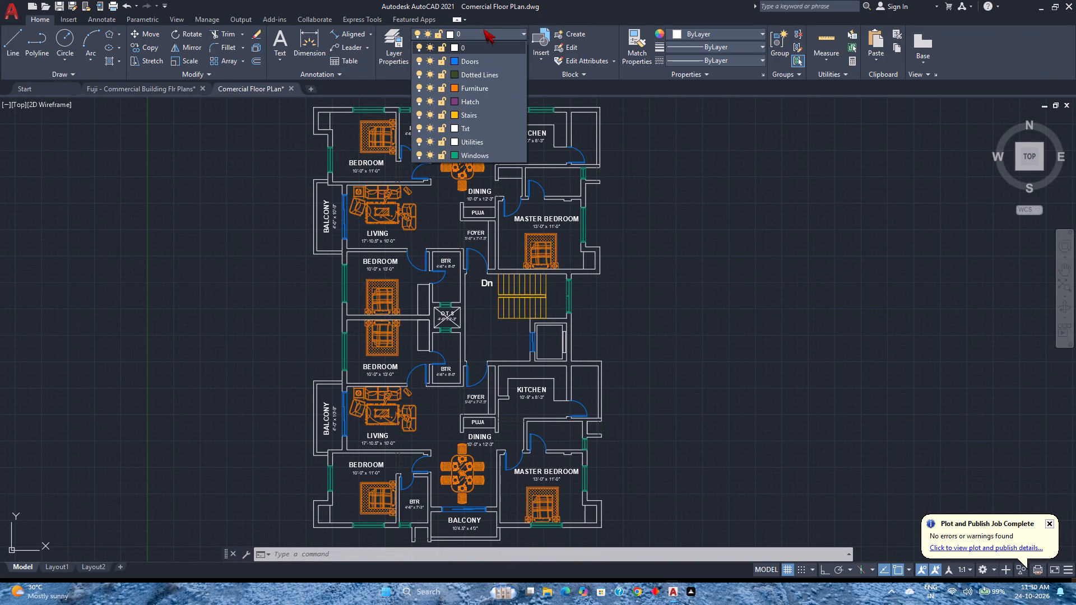
pyautogui.click(483, 29)
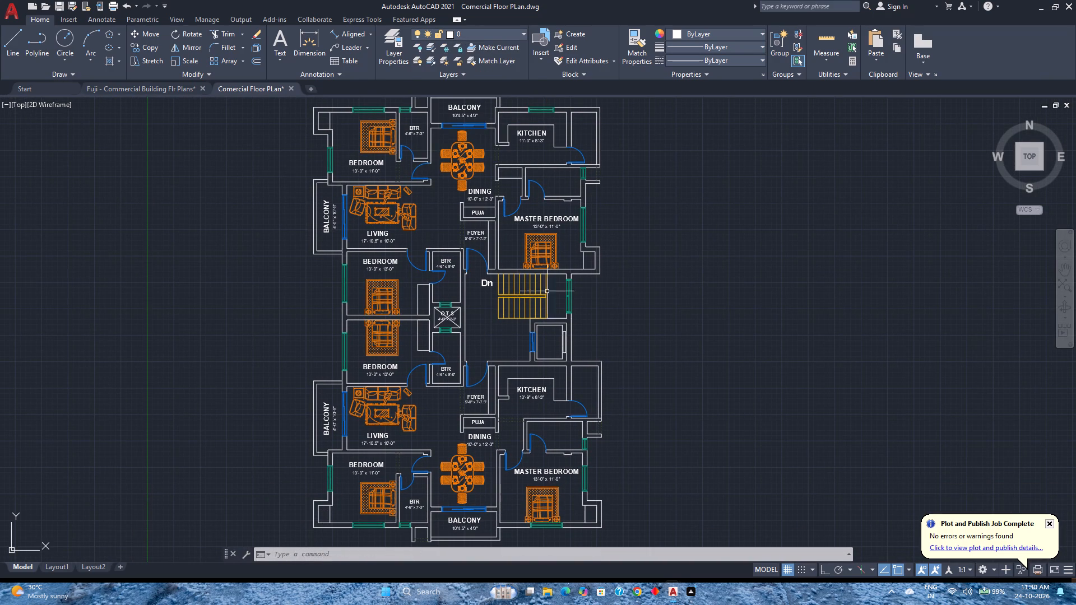
# Recheck the living, master bedroom and staircase areas up close and save the drawing again.
pyautogui.scroll(1, 502, 305)
pyautogui.scroll(-1, 502, 305)
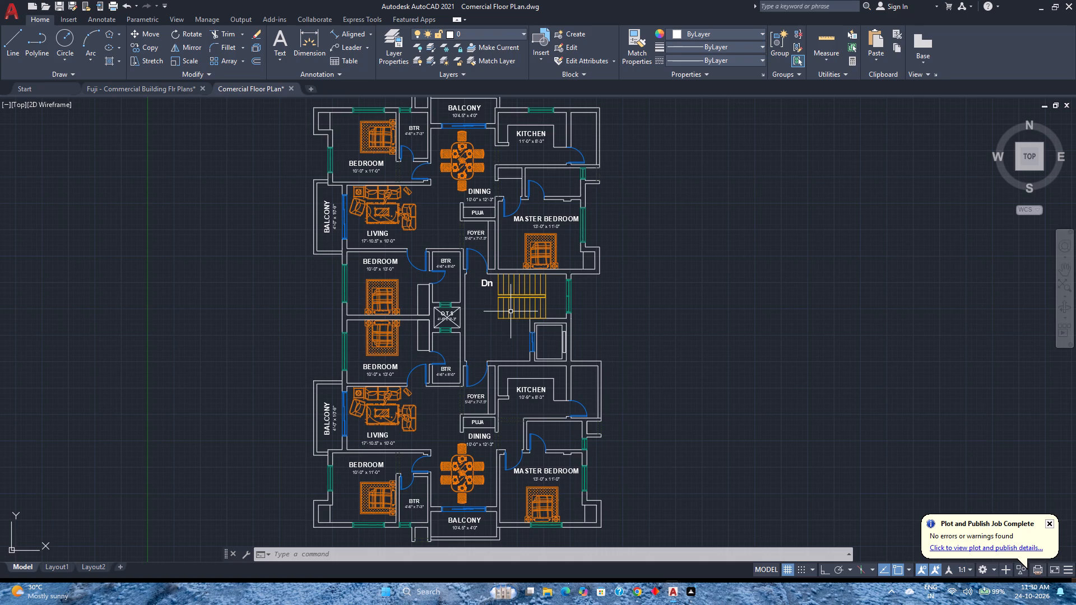
pyautogui.hotkey('ctrl', 's')
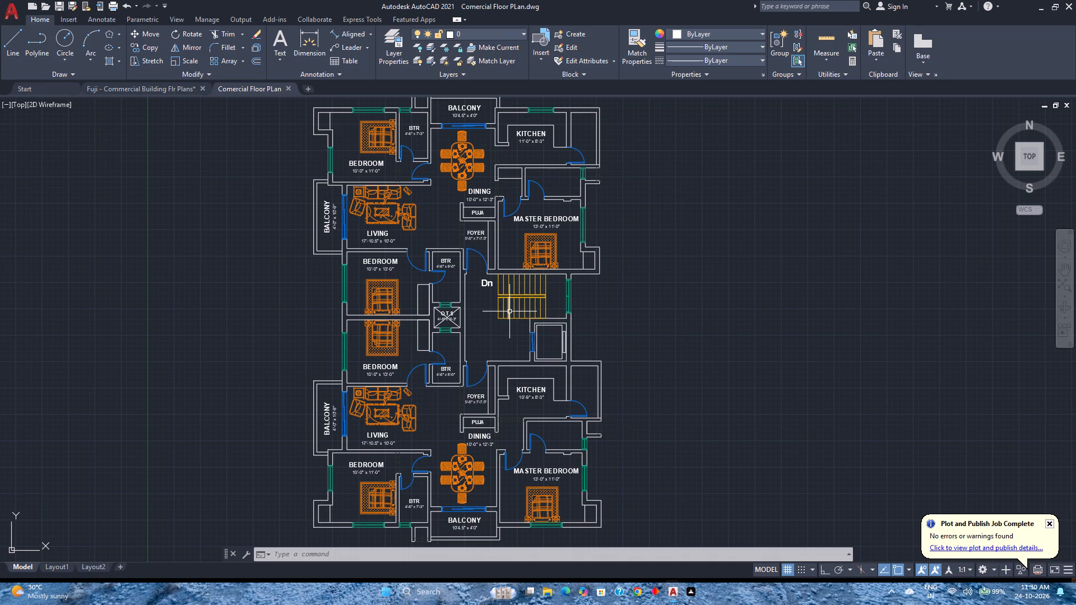
pyautogui.scroll(3, 405, 185)
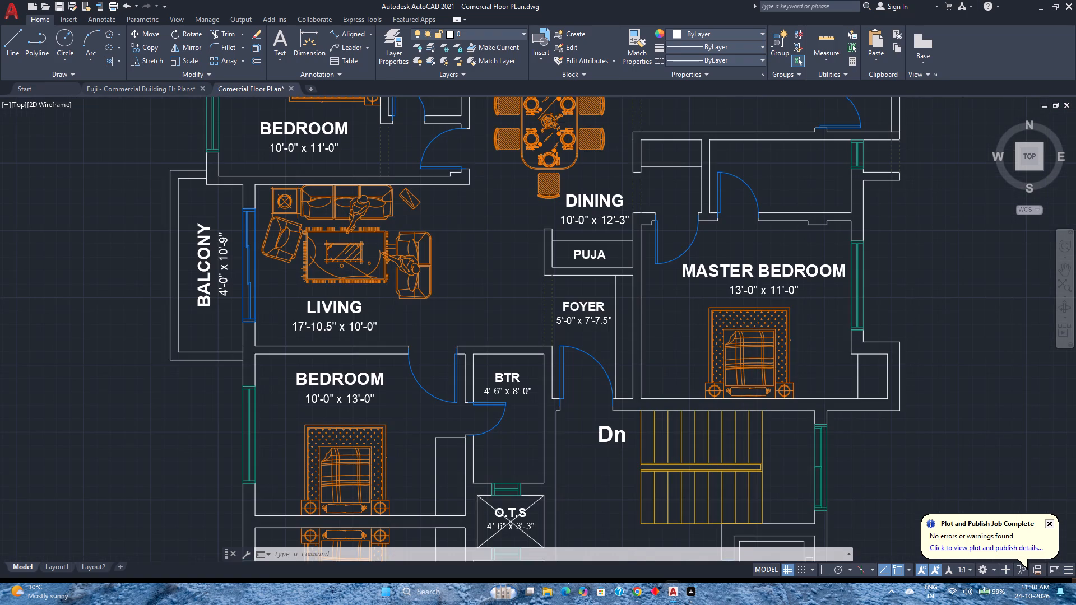
pyautogui.scroll(-3, 405, 185)
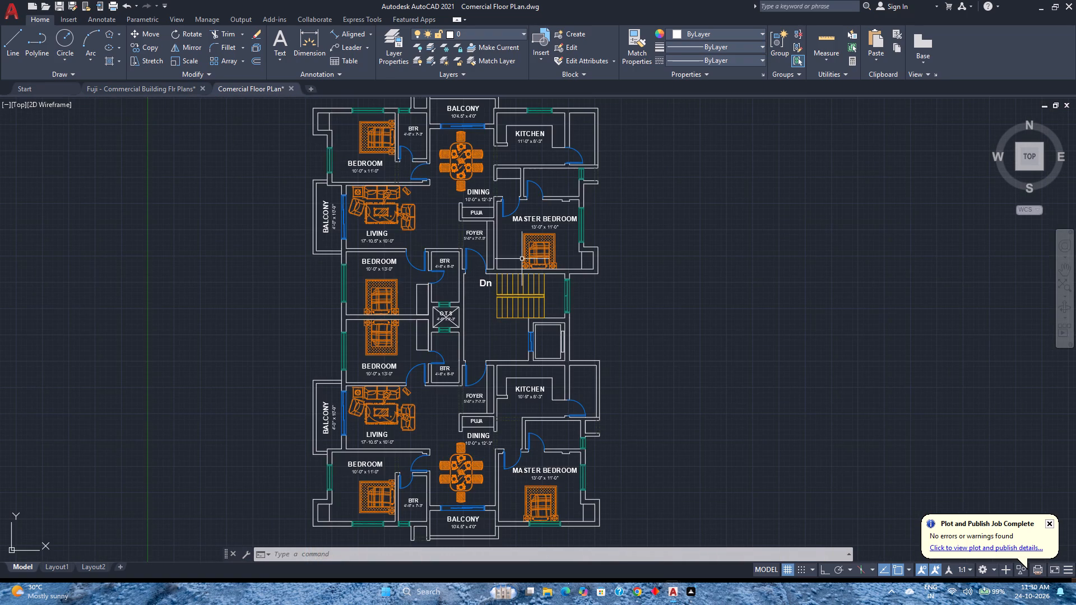
pyautogui.hotkey('ctrl', 's')
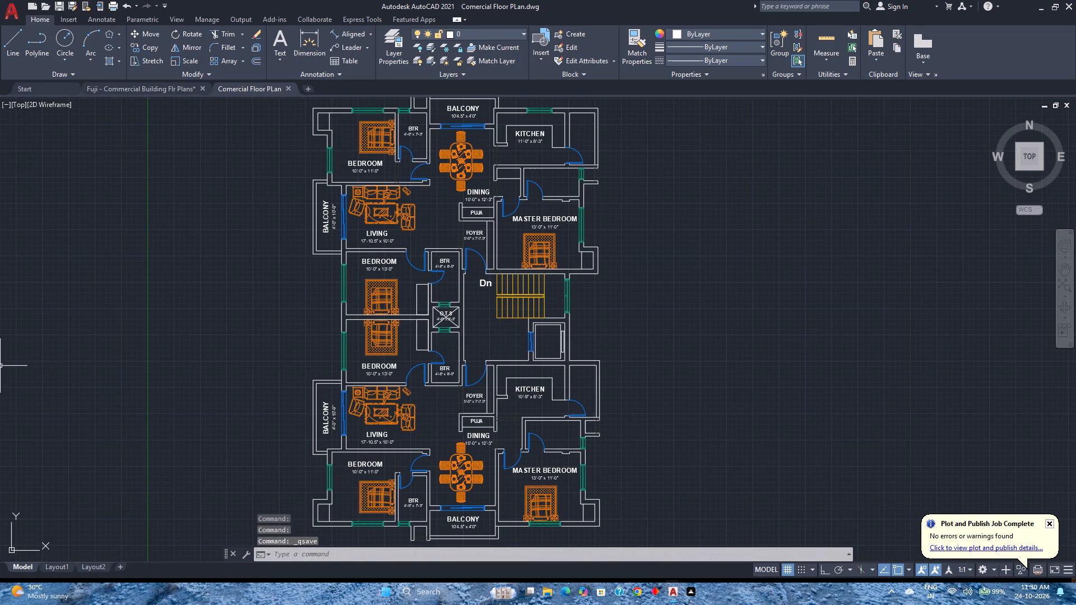
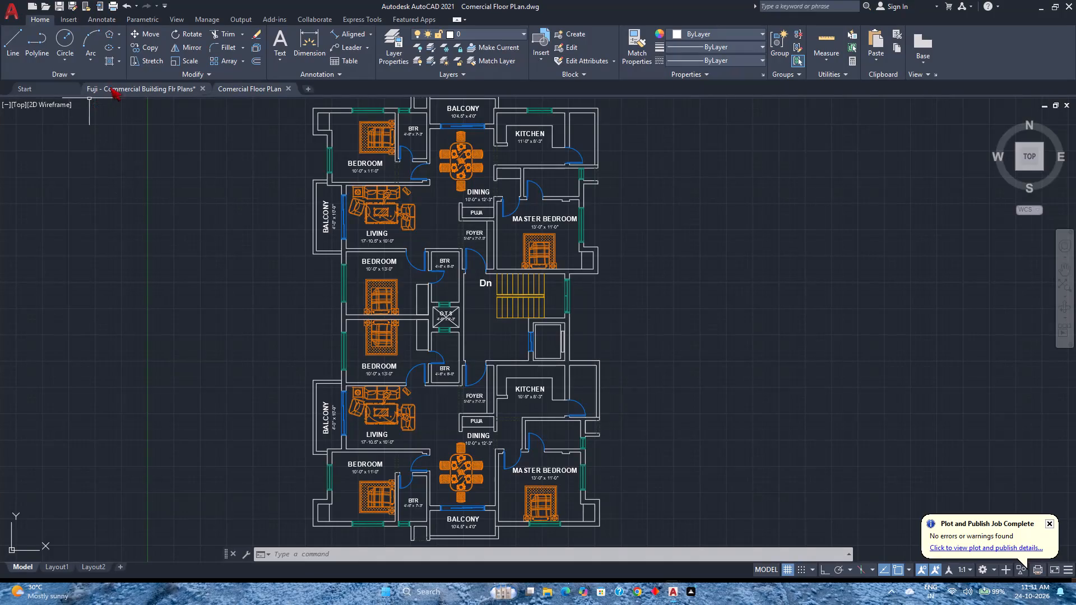
# Switch to the Fuji - Commercial Building Flr Plans drawing and save it.
pyautogui.click(124, 86)
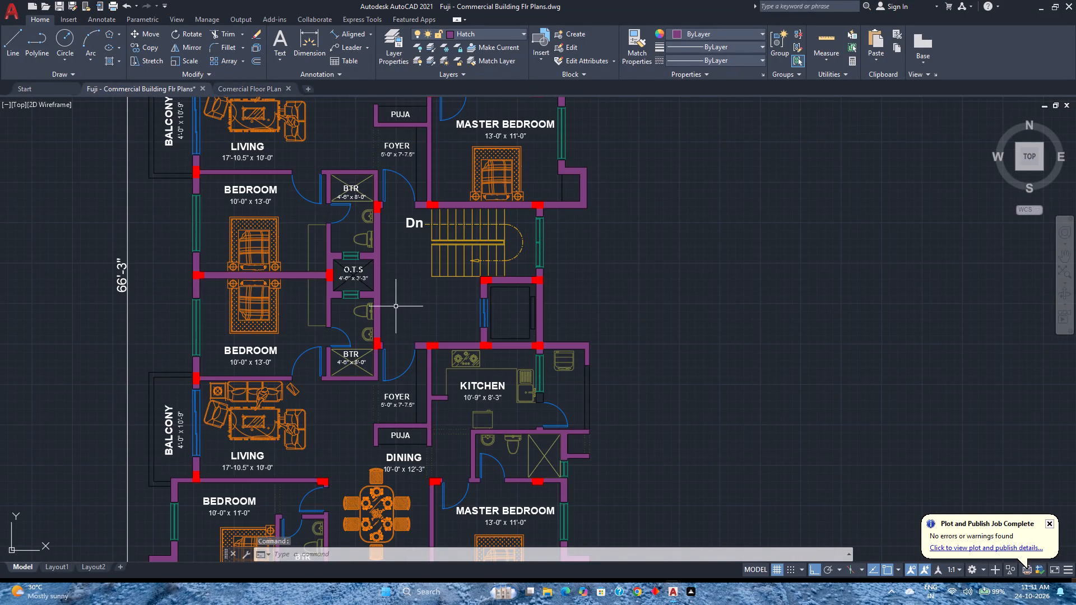
pyautogui.hotkey('ctrl', 's')
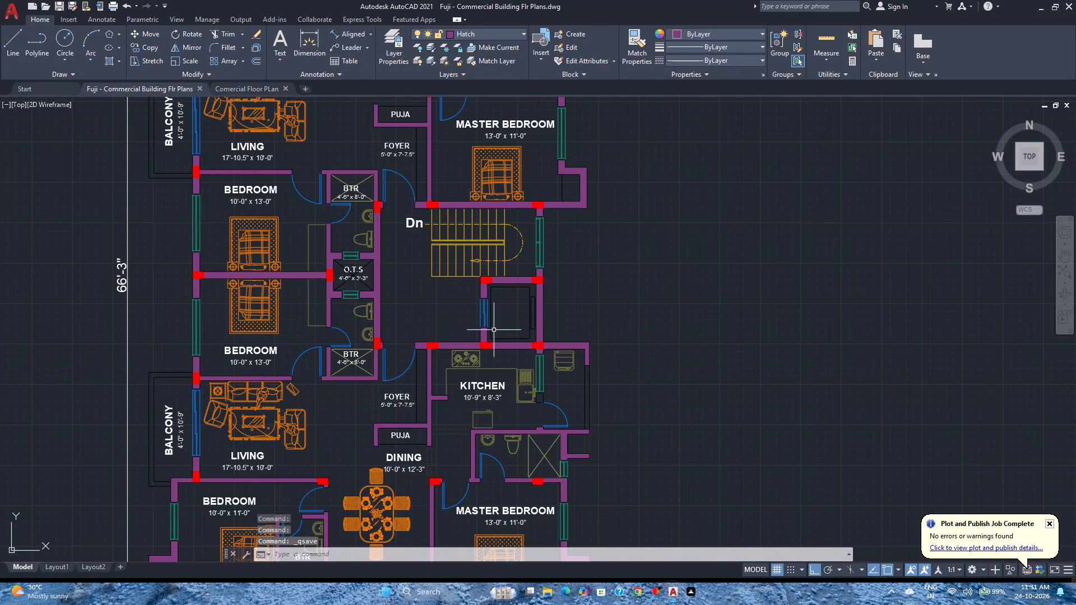
pyautogui.scroll(-2, 494, 330)
pyautogui.moveTo(494, 331); pyautogui.dragTo(532, 323, button='middle')
pyautogui.scroll(2, 470, 305)
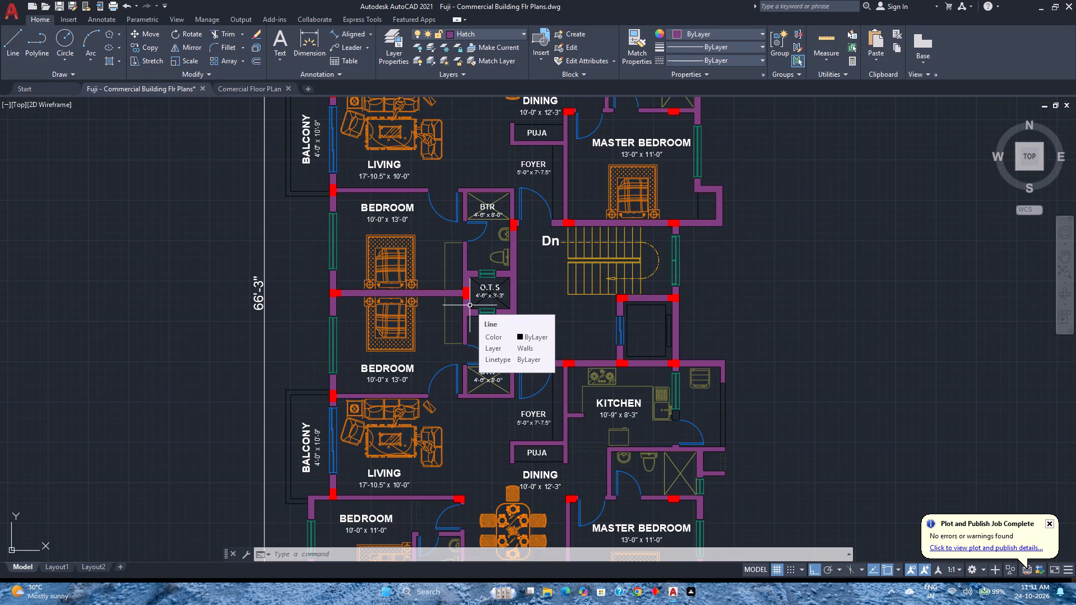
pyautogui.press('Escape')
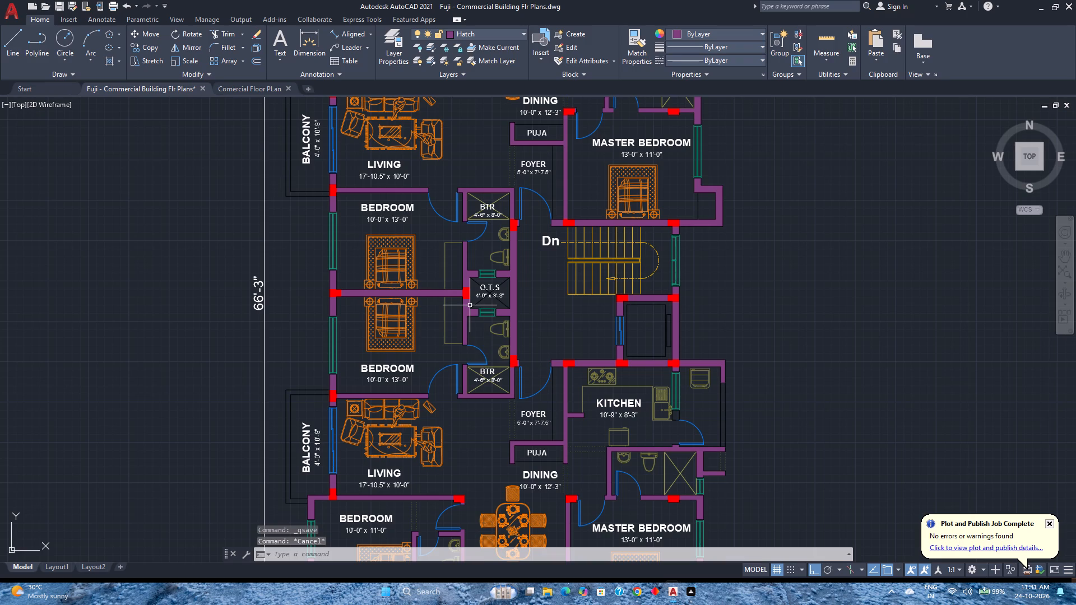
pyautogui.hotkey('ctrl', 's')
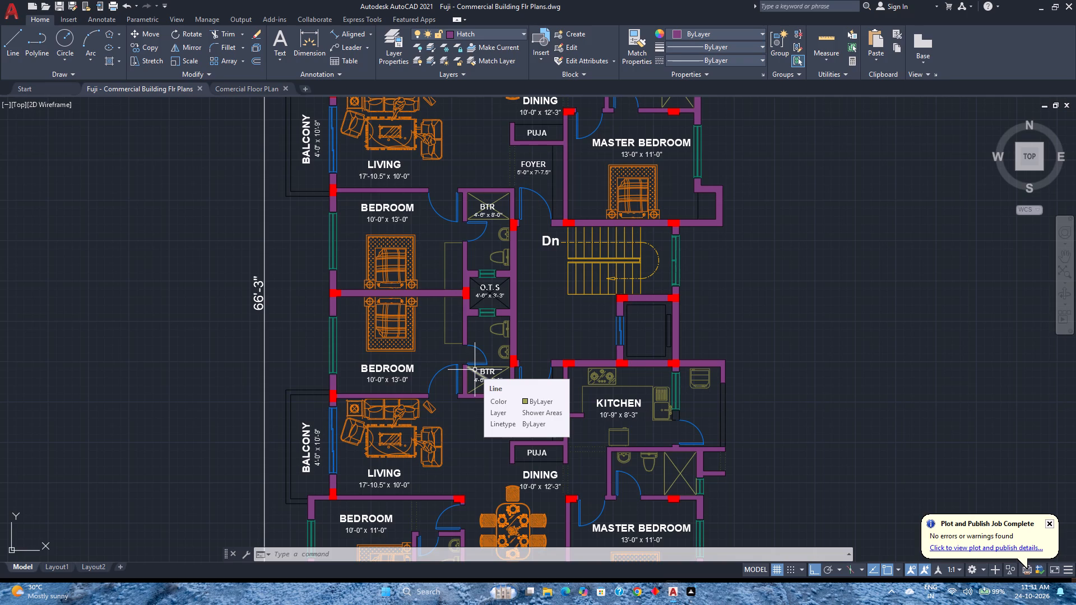
# View the whole Fuji plan and bring up previews of the two open drawings.
pyautogui.scroll(-3, 493, 339)
pyautogui.scroll(2, 493, 339)
pyautogui.moveTo(493, 339); pyautogui.dragTo(487, 331, button='middle')
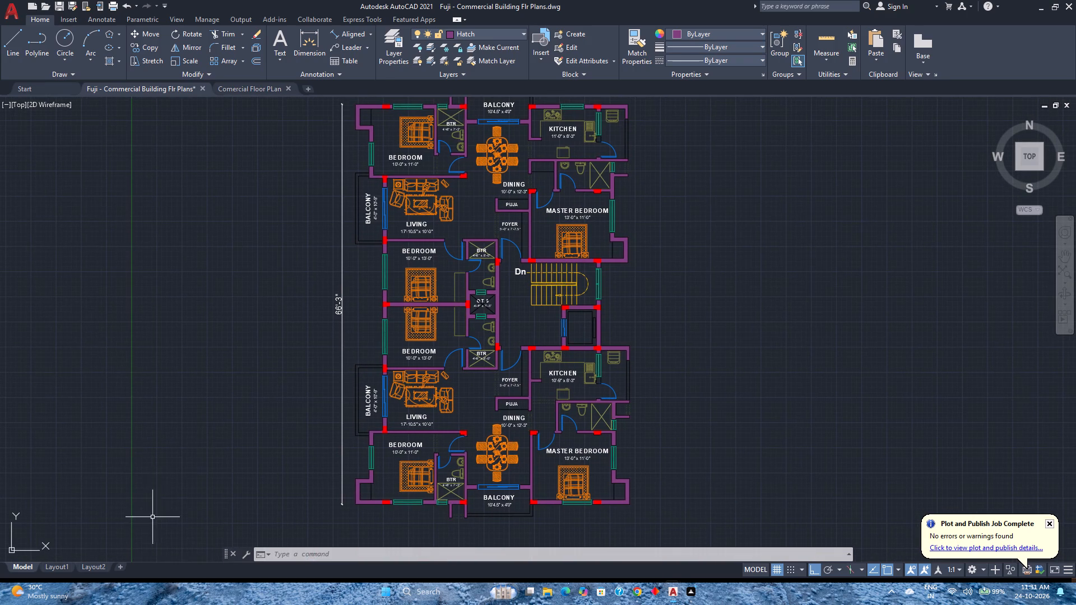
pyautogui.click(675, 594)
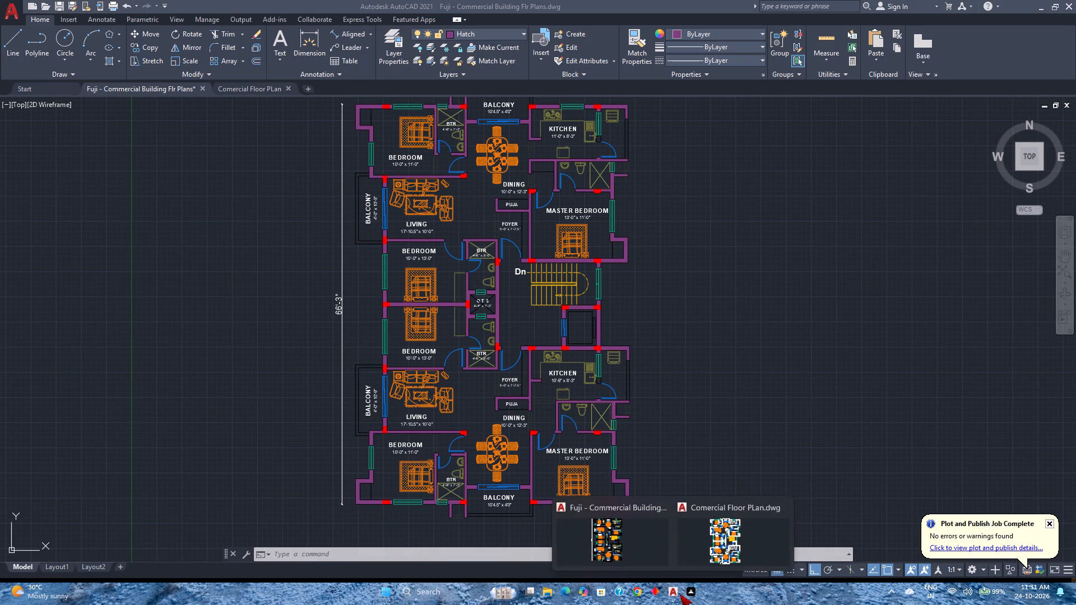